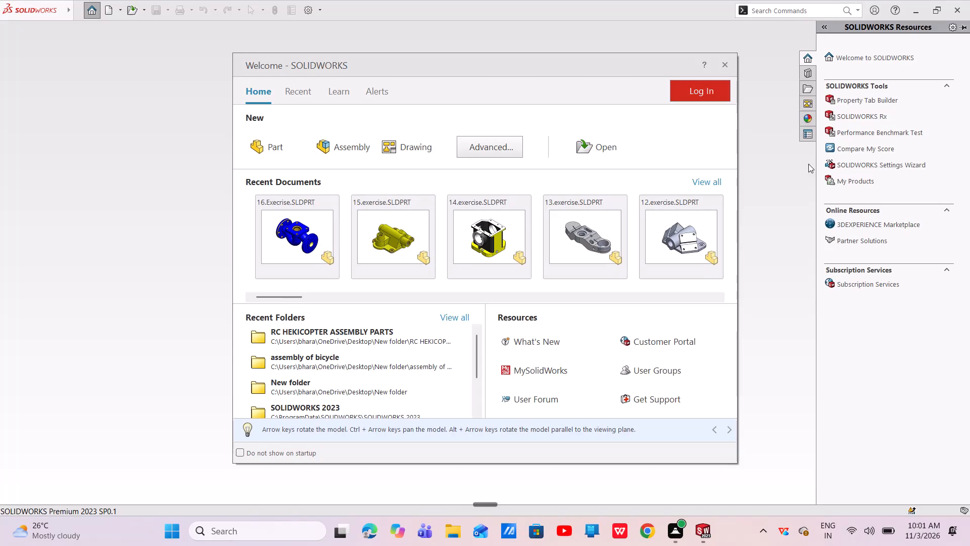
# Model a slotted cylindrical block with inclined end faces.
# Create a new part document.
pyautogui.click(260, 144)
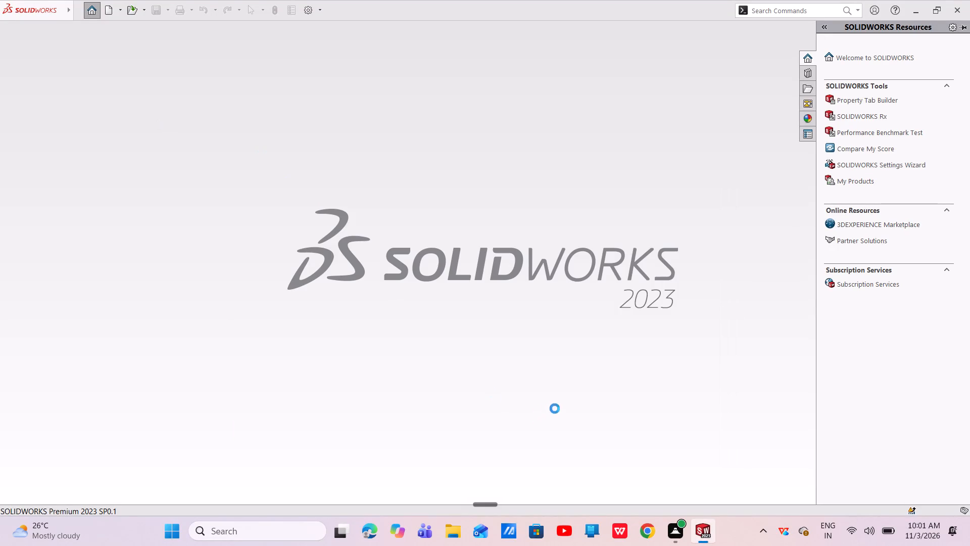
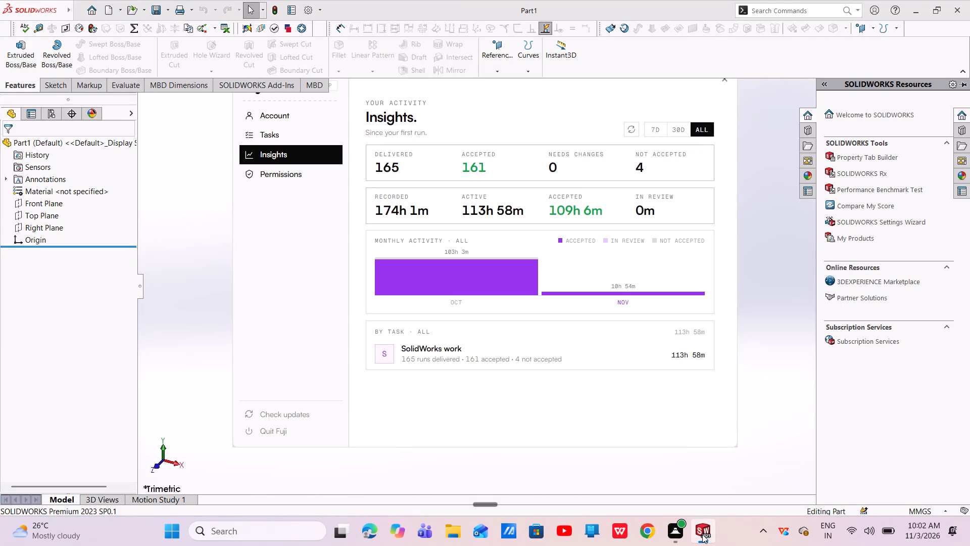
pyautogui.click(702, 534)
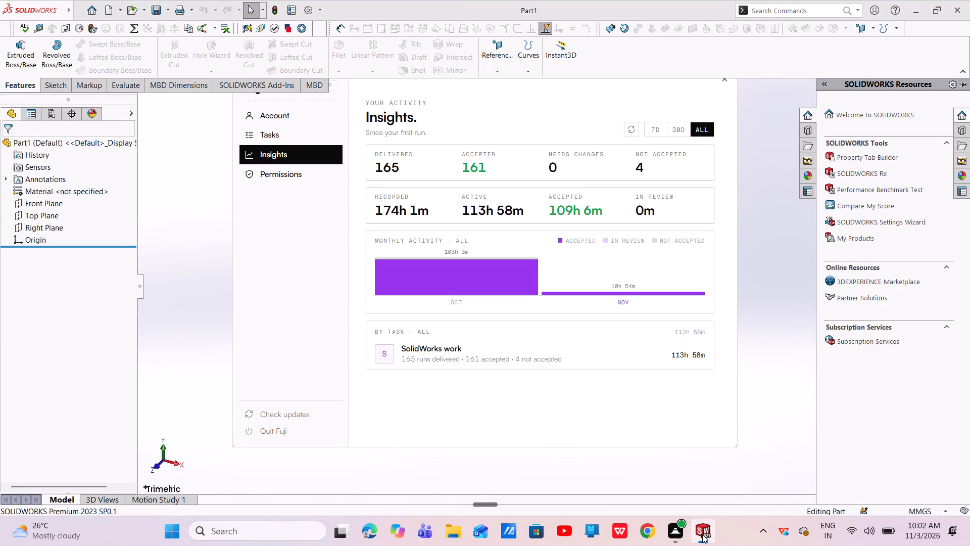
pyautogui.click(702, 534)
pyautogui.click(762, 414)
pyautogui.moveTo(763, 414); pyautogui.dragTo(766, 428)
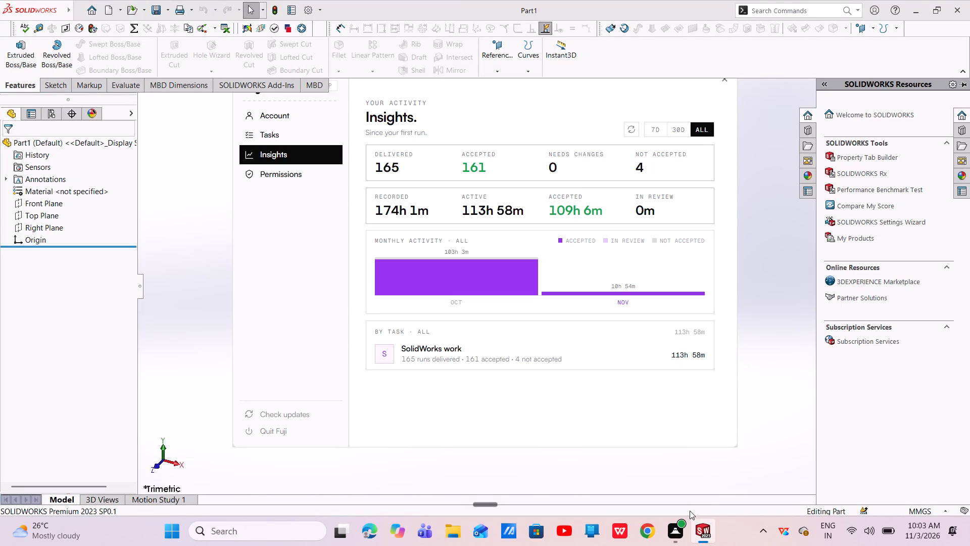
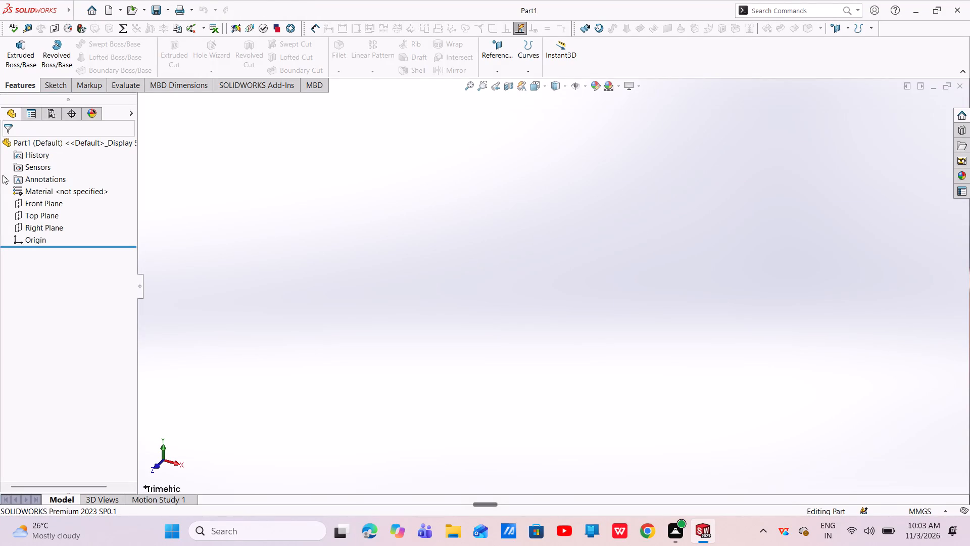
# Save the new part as "17. exercise" in the RC HEKICOPTER ASSEMBLY PARTS folder.
pyautogui.click(161, 4)
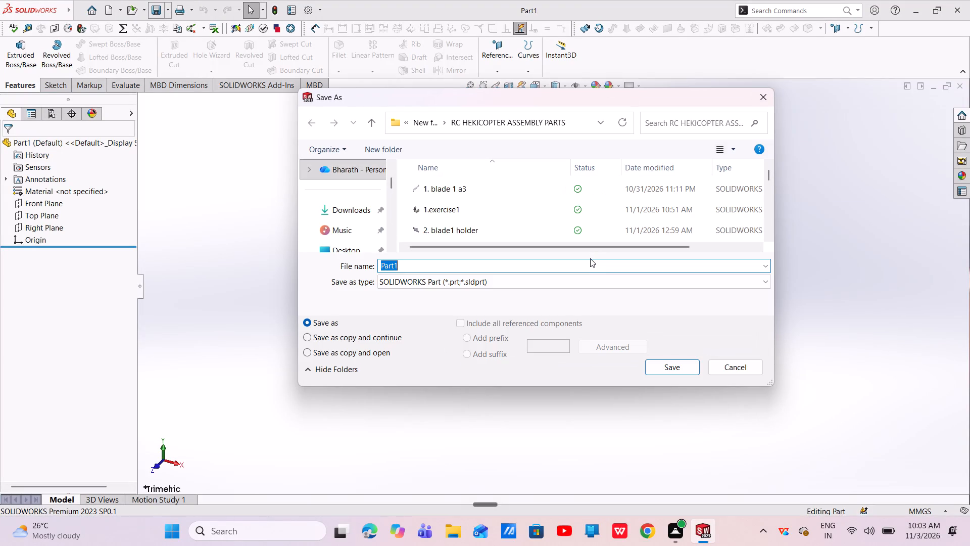
pyautogui.press('BackSpace')
pyautogui.write('17.')
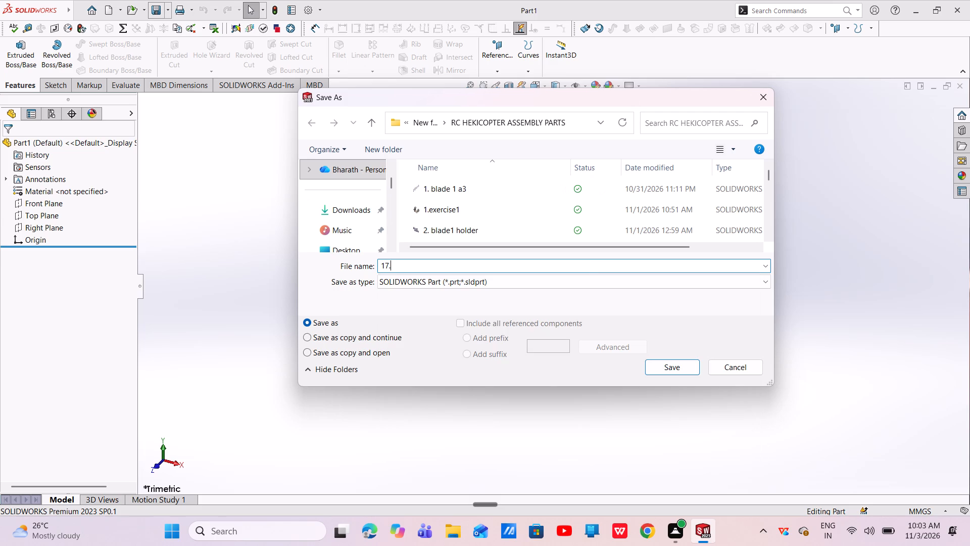
pyautogui.press('space')
pyautogui.write('ec')
pyautogui.press('BackSpace')
pyautogui.press('x')
pyautogui.press('e')
pyautogui.press('r')
pyautogui.write('cise')
pyautogui.press('Return')
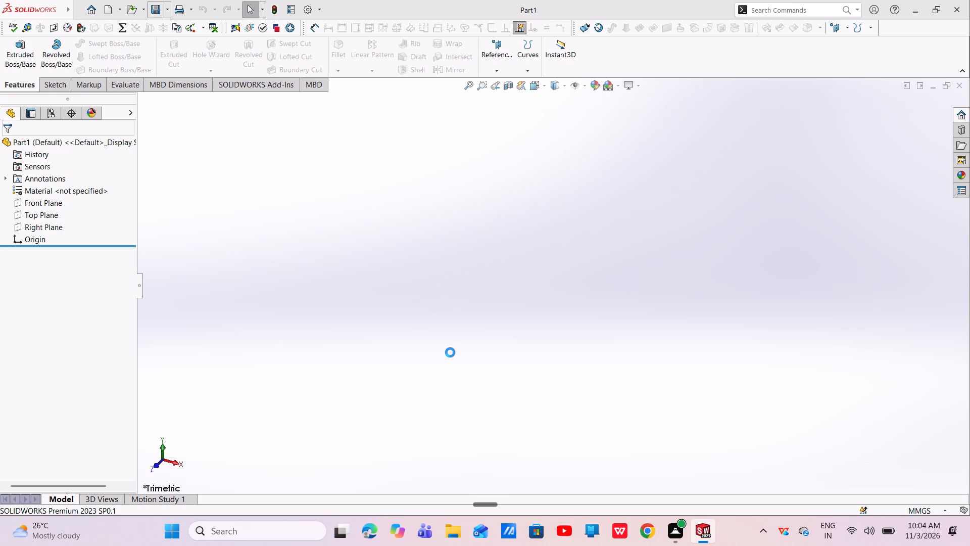
pyautogui.hotkey('ctrl', 's')
pyautogui.hotkey('ctrl', 's')
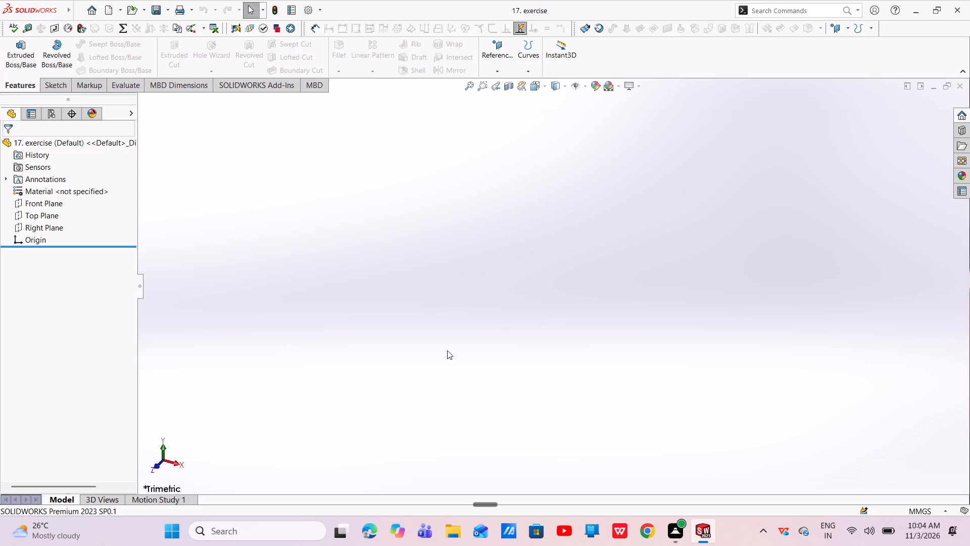
pyautogui.hotkey('ctrl', 's')
# Create another new part document.
pyautogui.click(112, 4)
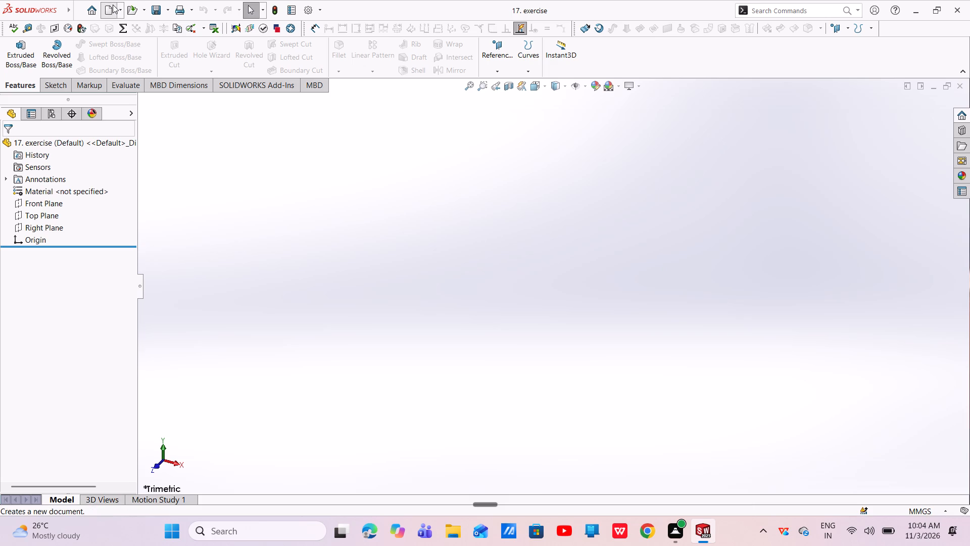
pyautogui.click(408, 396)
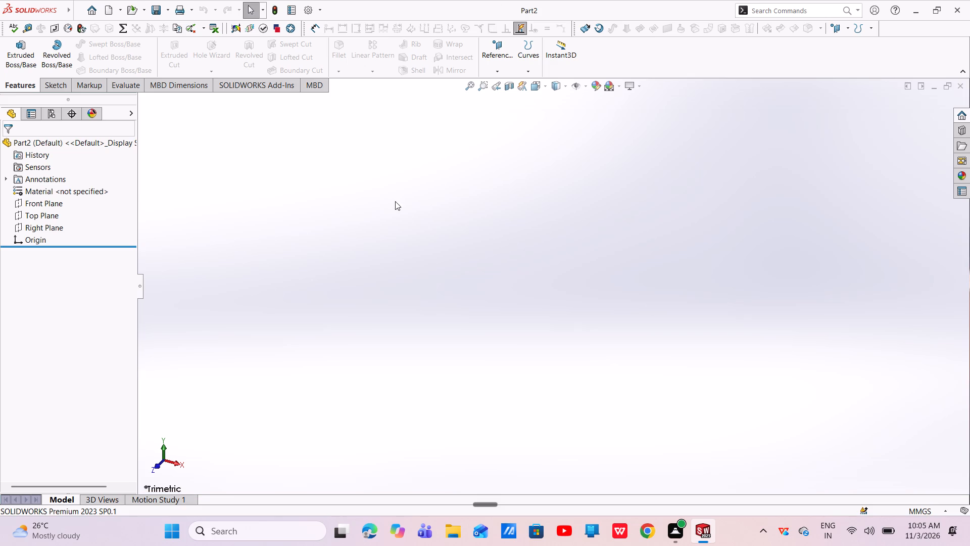
# Start a new sketch on the Top Plane.
pyautogui.click(46, 221)
pyautogui.click(58, 215)
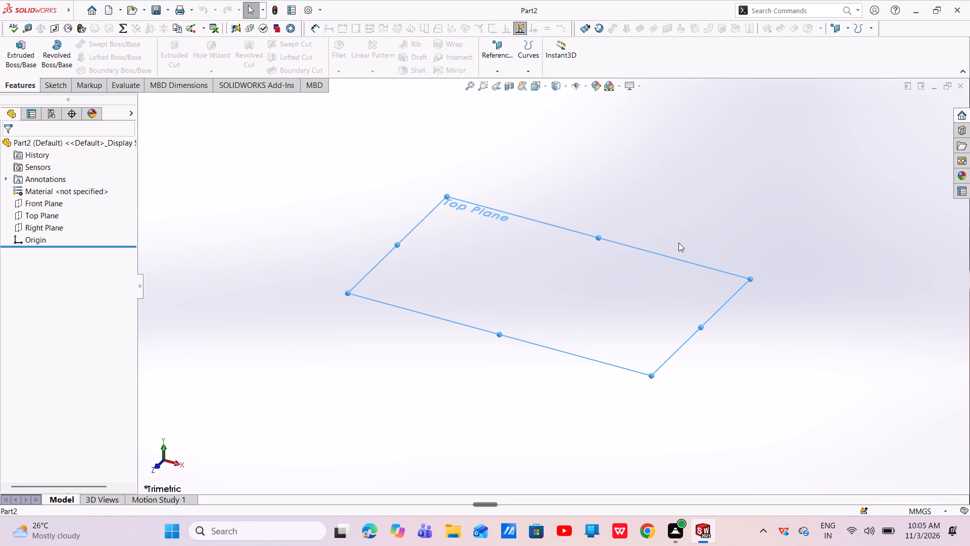
pyautogui.click(33, 213)
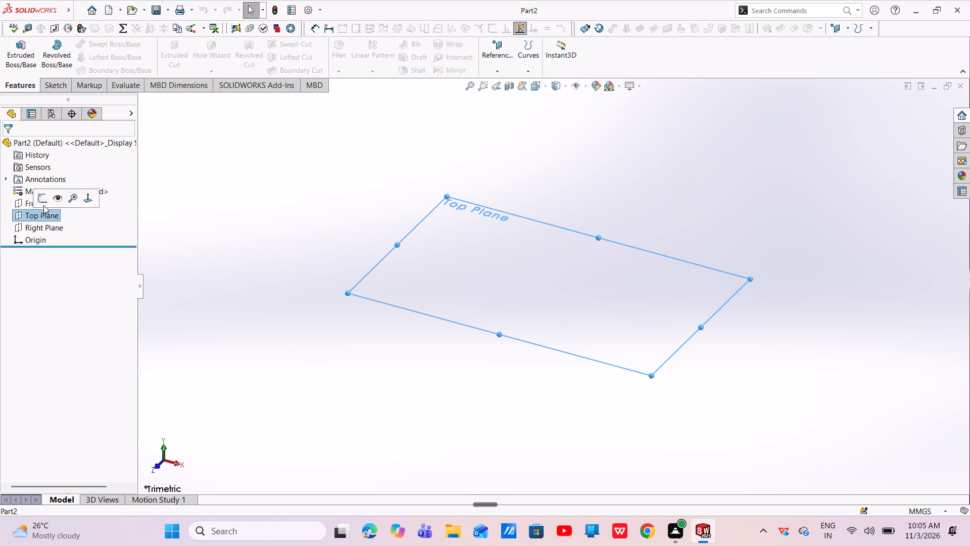
pyautogui.click(81, 219)
pyautogui.click(88, 205)
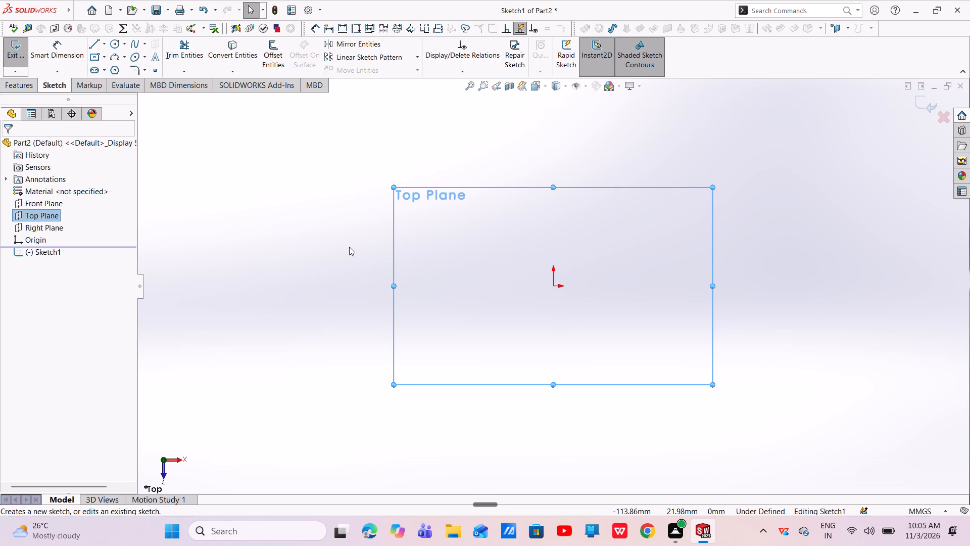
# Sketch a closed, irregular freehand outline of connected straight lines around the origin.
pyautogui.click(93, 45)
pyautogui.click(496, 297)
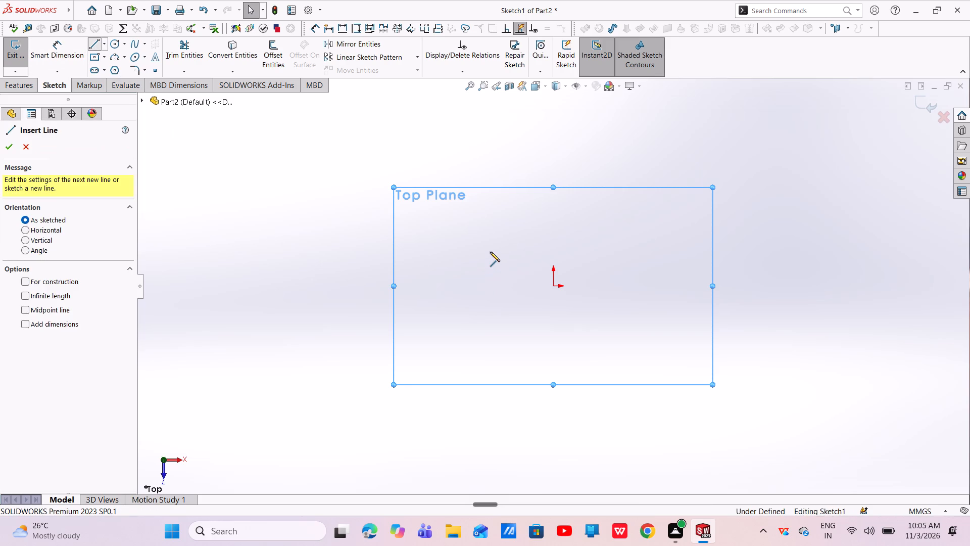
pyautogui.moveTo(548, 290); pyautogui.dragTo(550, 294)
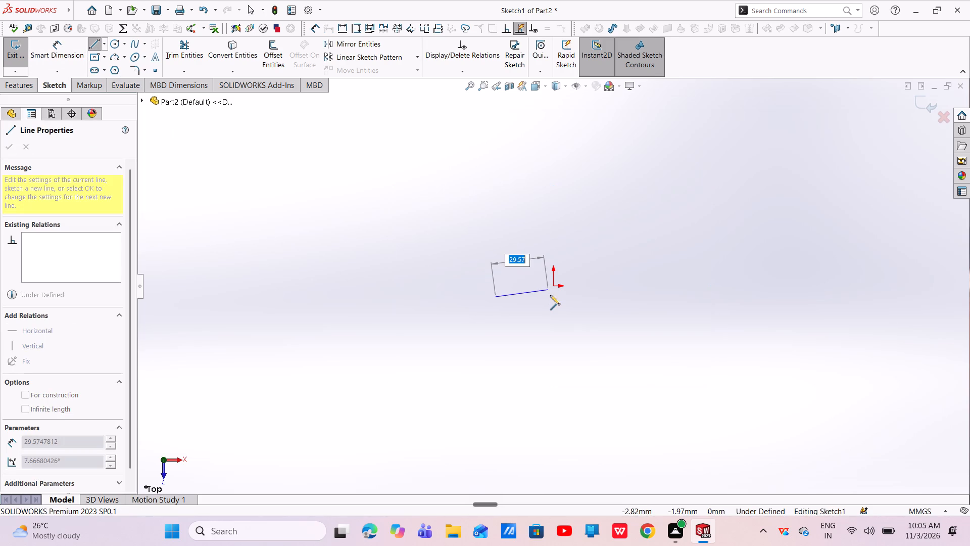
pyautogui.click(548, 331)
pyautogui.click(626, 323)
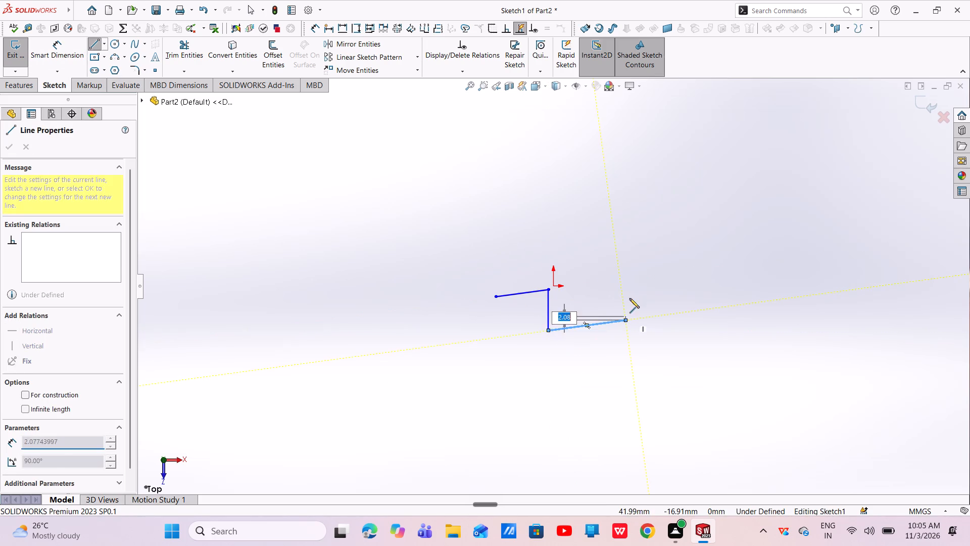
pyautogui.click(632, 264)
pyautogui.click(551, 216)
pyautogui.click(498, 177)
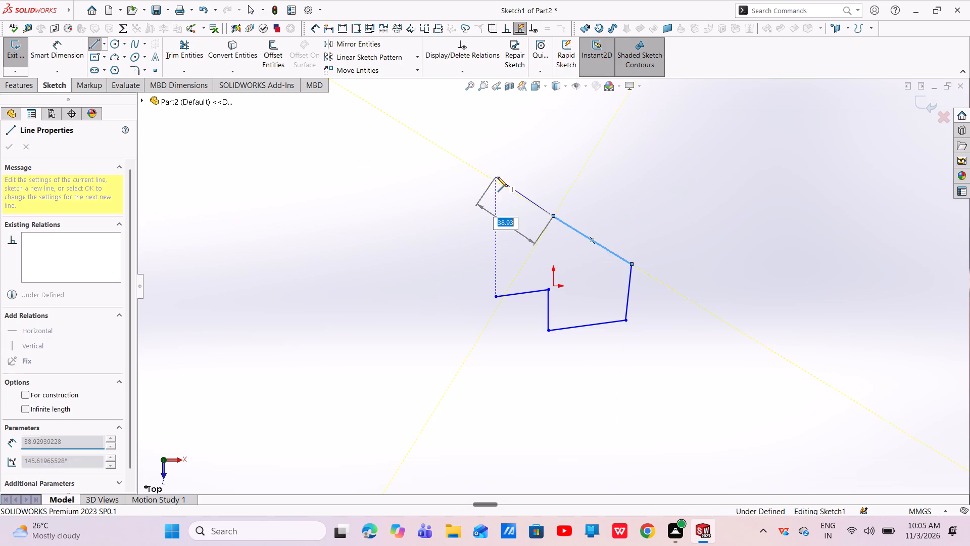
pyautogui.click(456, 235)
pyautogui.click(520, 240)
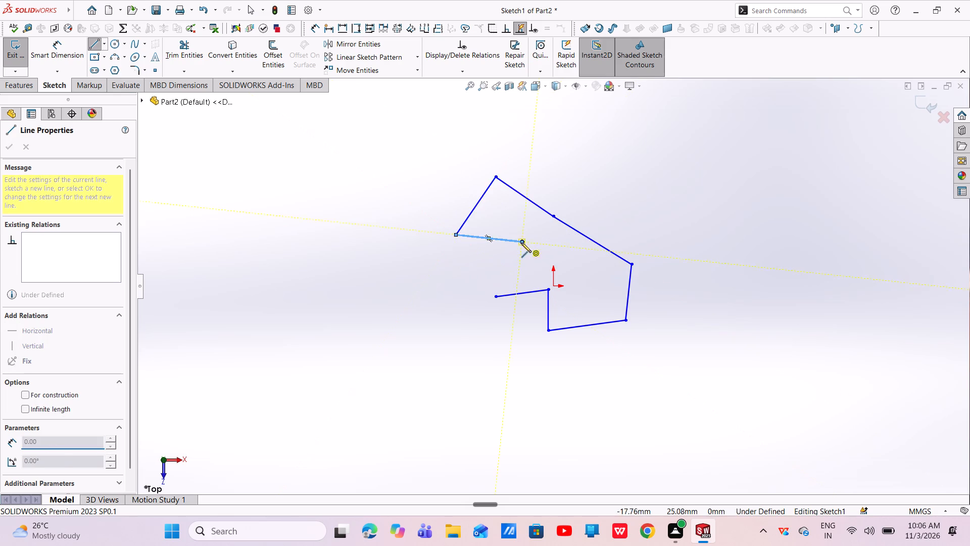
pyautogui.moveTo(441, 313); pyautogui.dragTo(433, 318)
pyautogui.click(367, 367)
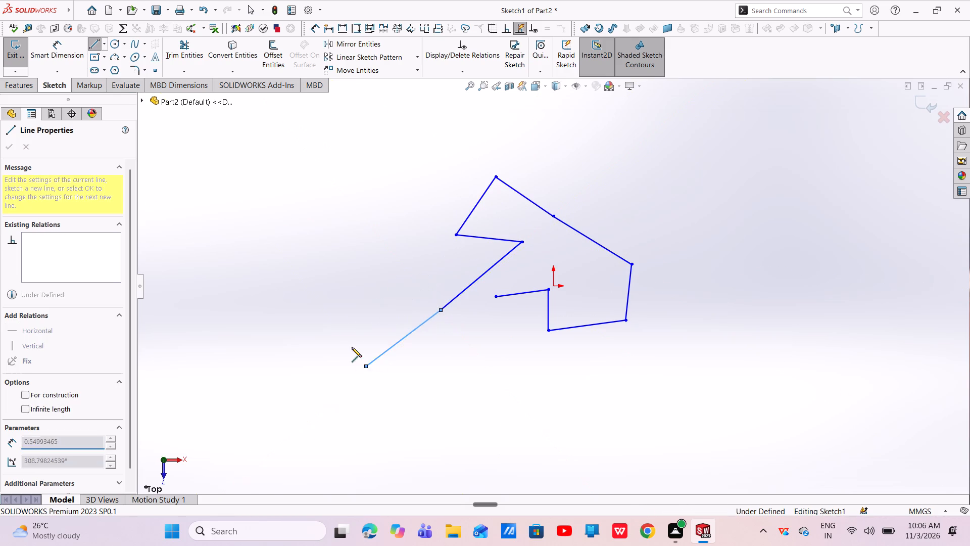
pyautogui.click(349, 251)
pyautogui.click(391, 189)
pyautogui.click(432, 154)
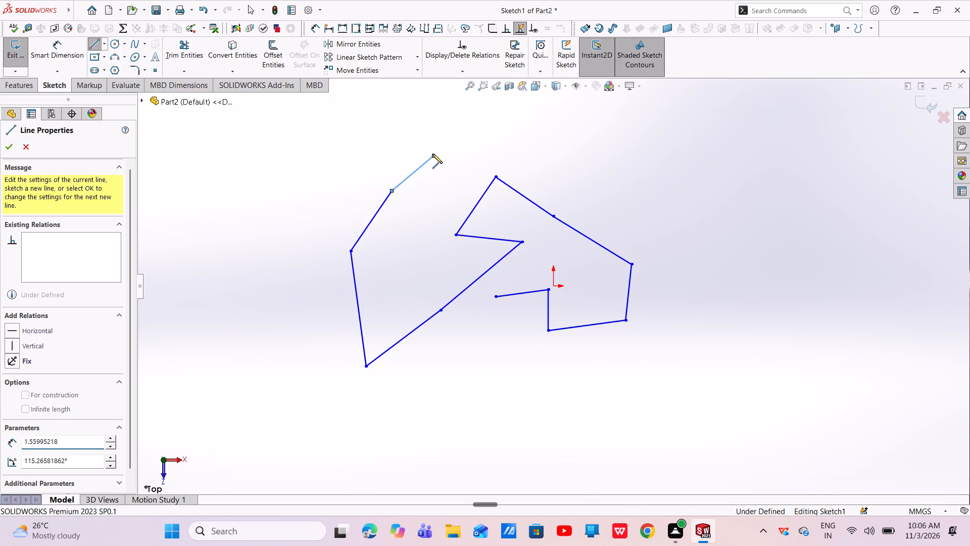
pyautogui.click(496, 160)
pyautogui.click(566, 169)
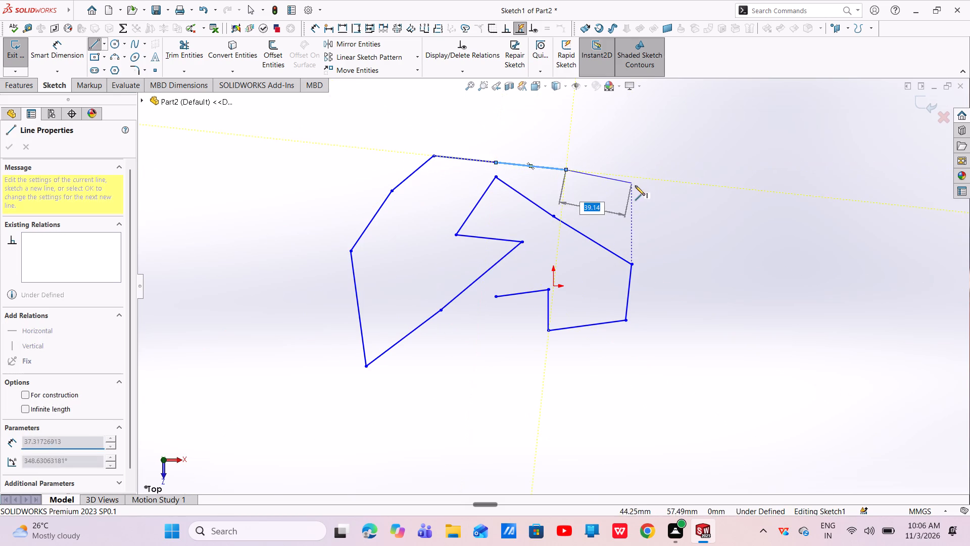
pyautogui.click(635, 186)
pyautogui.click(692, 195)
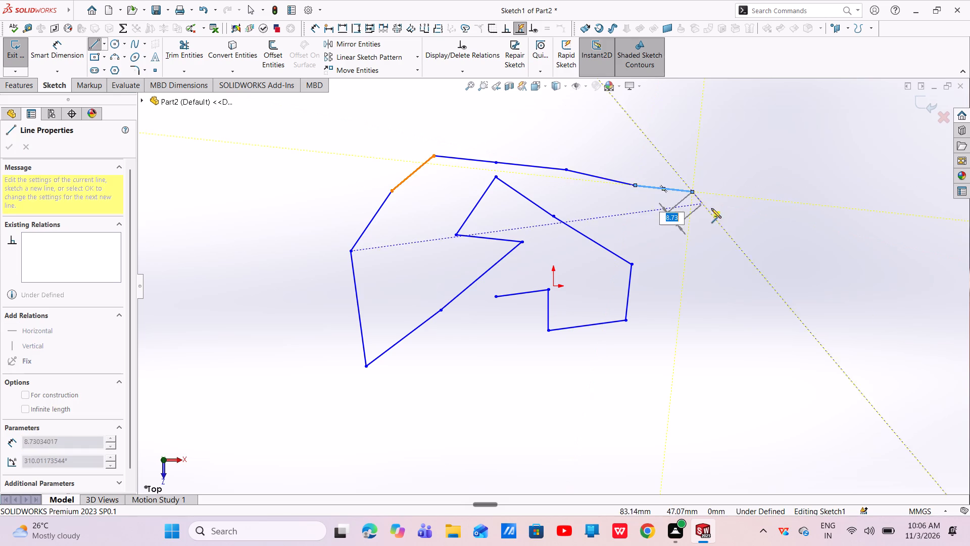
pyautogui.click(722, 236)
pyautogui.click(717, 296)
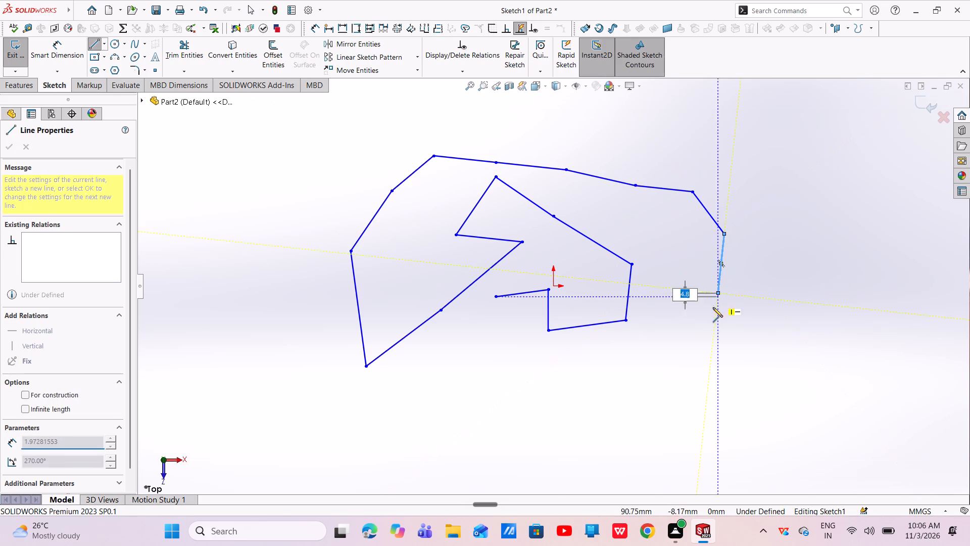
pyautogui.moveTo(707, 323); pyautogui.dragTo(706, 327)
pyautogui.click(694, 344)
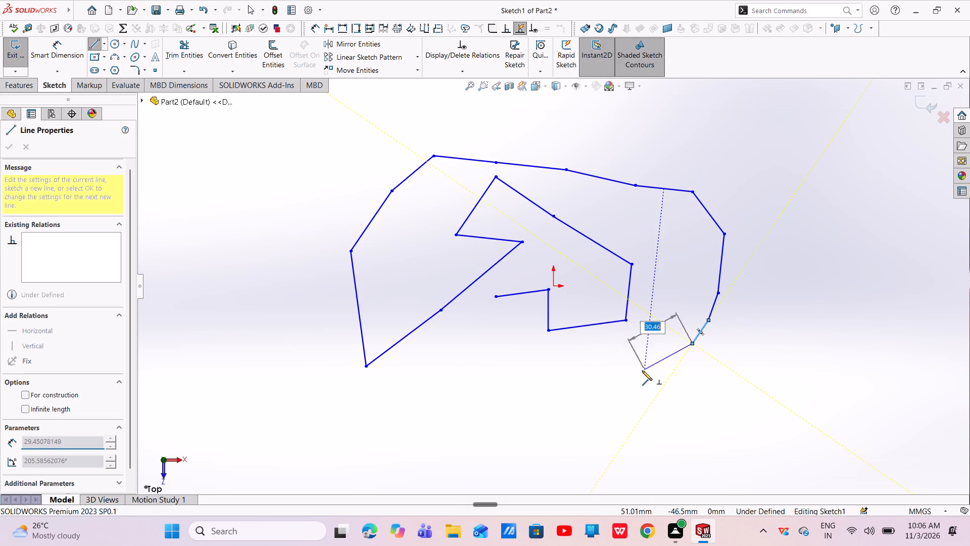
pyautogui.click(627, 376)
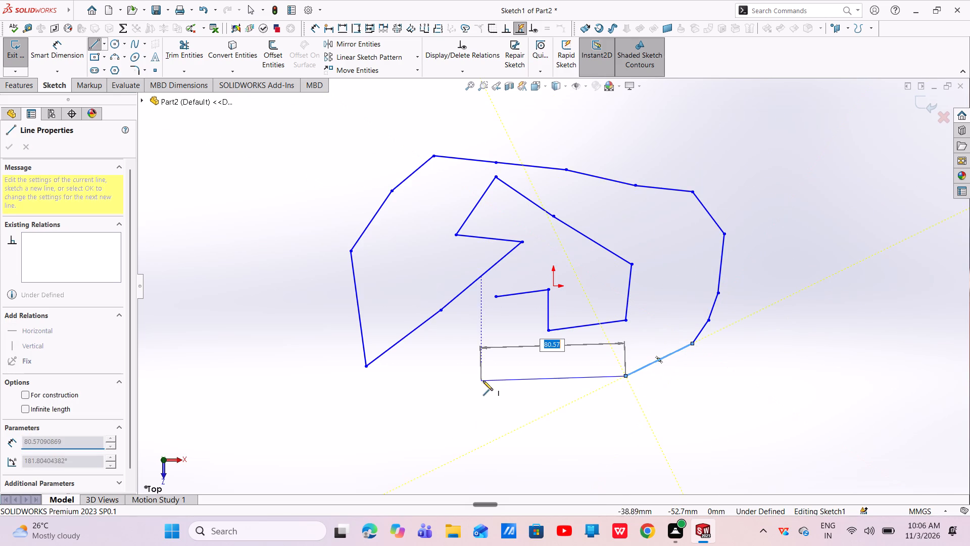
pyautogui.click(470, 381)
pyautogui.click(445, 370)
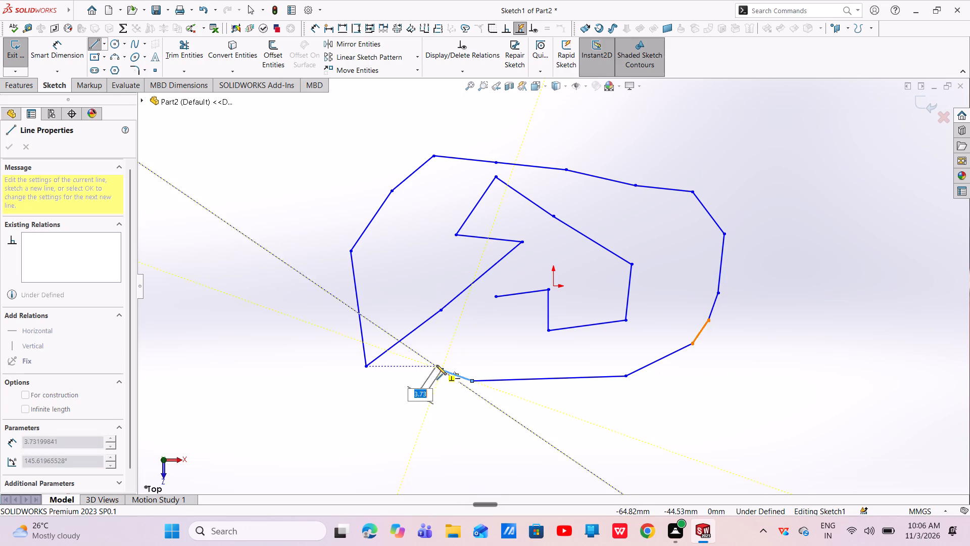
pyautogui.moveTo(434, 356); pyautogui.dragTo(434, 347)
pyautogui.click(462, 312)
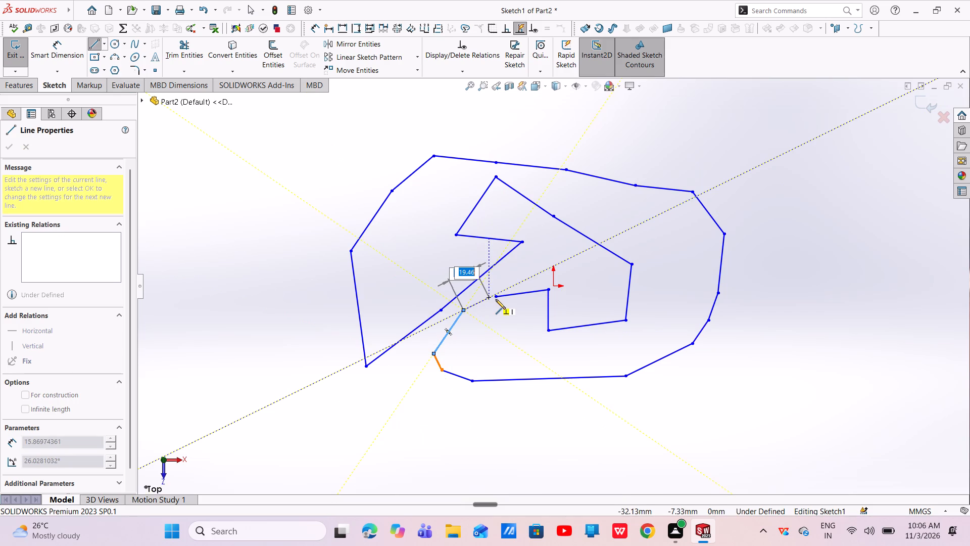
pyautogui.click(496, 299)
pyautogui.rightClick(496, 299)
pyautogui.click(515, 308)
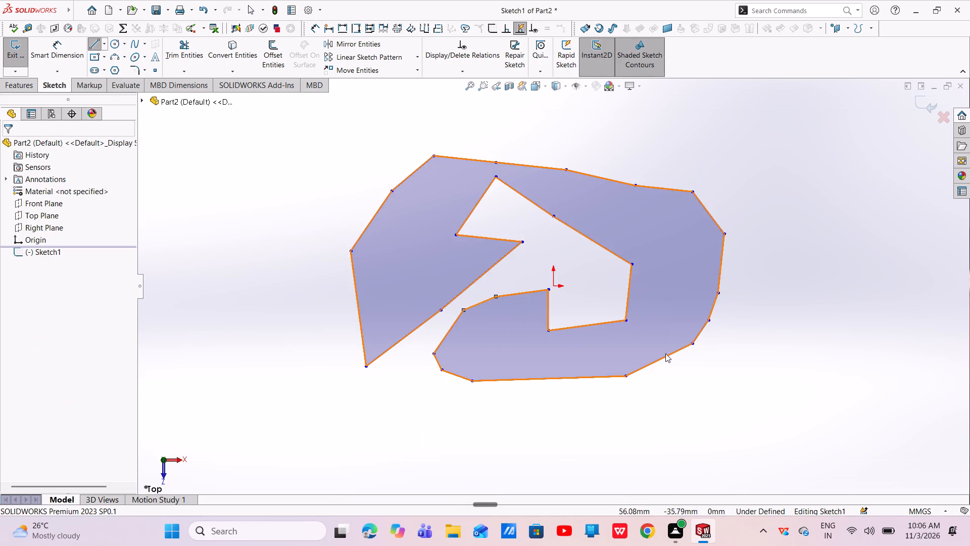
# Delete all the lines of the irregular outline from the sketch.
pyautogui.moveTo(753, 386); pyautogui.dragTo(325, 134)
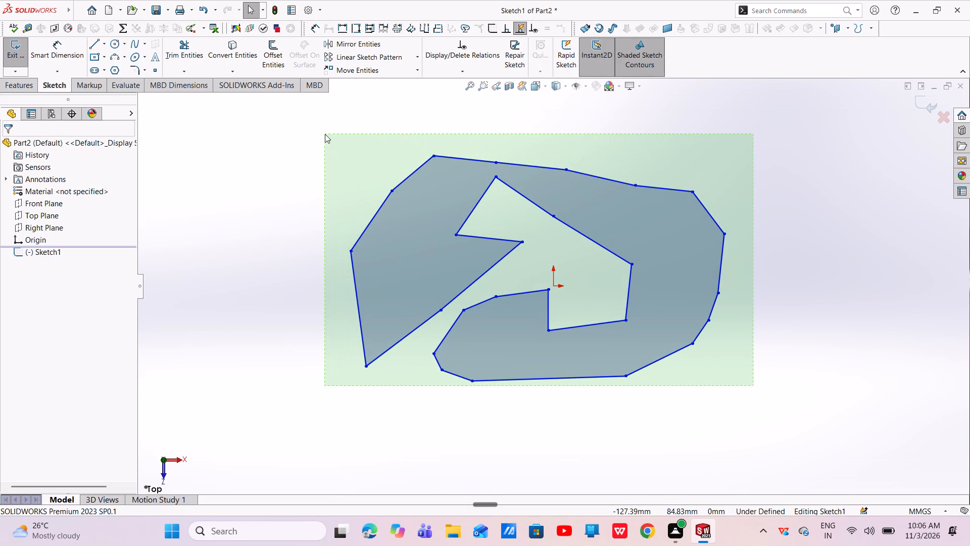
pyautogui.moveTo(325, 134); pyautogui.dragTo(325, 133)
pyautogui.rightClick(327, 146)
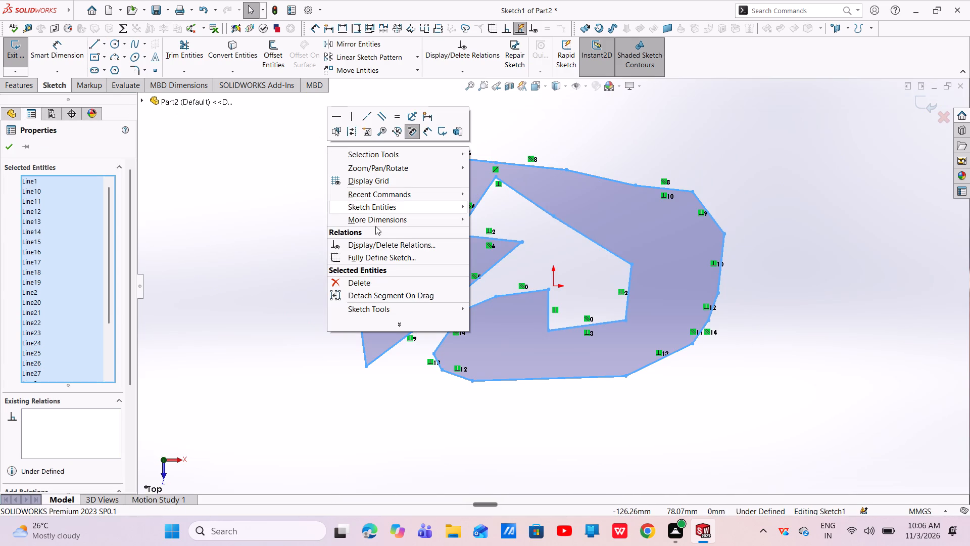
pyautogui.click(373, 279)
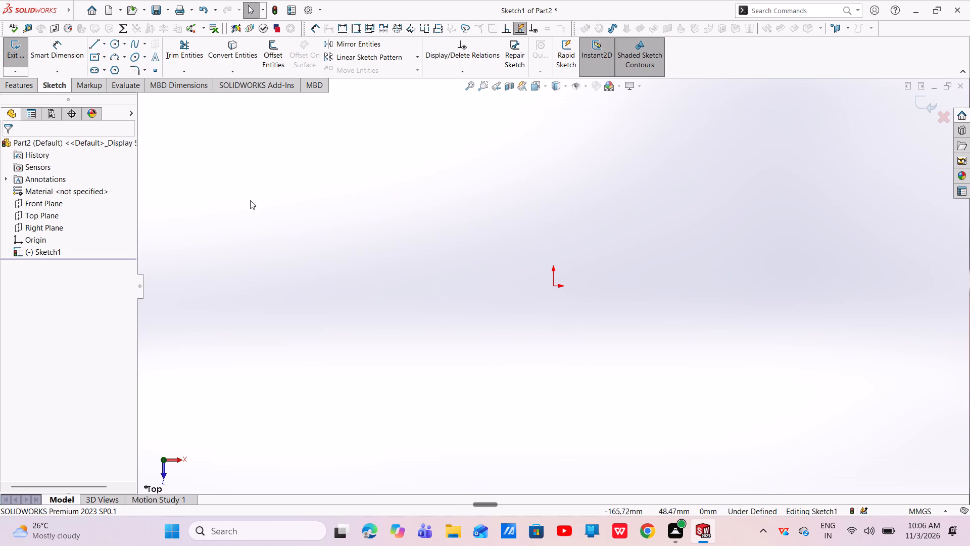
# Sketch a center rectangle about 162 mm wide, centred on the origin.
pyautogui.click(99, 57)
pyautogui.click(553, 287)
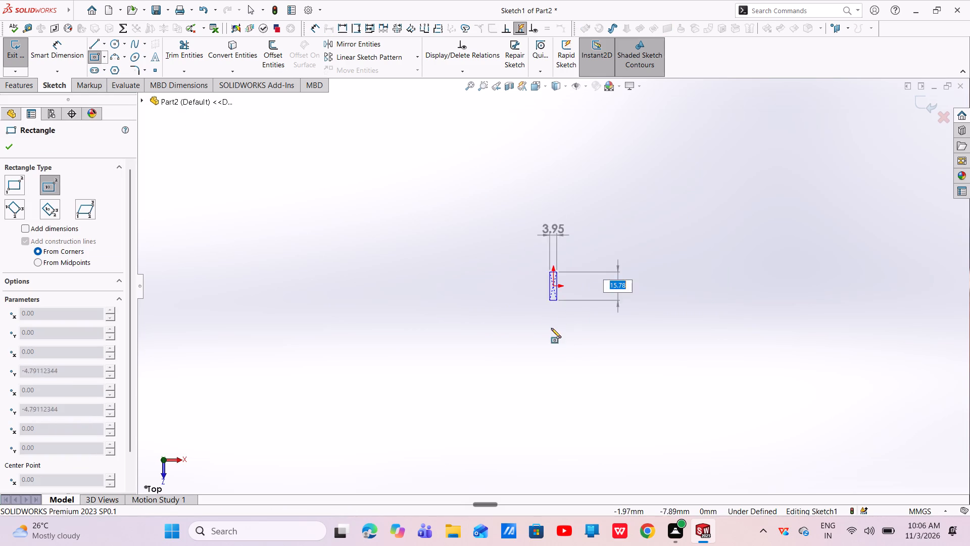
pyautogui.click(699, 407)
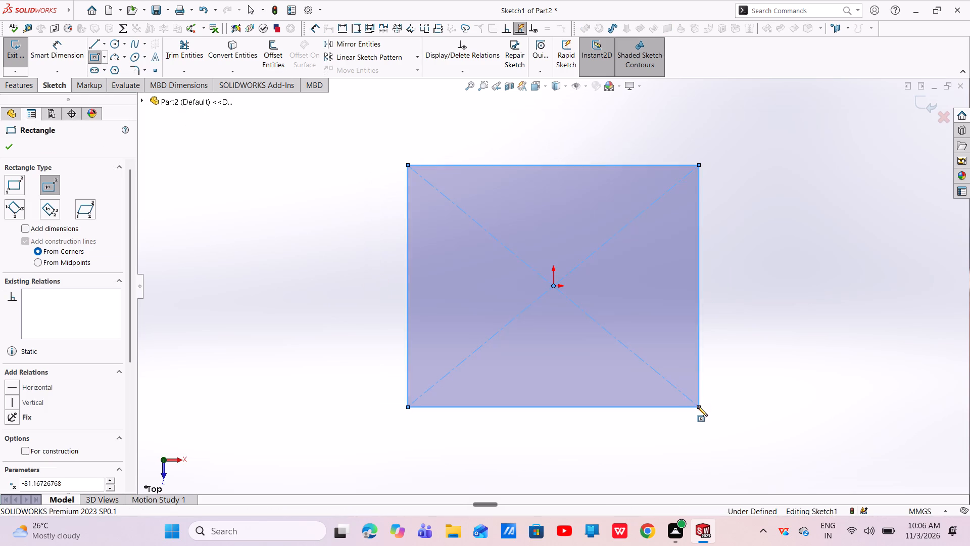
pyautogui.rightClick(692, 400)
pyautogui.click(707, 404)
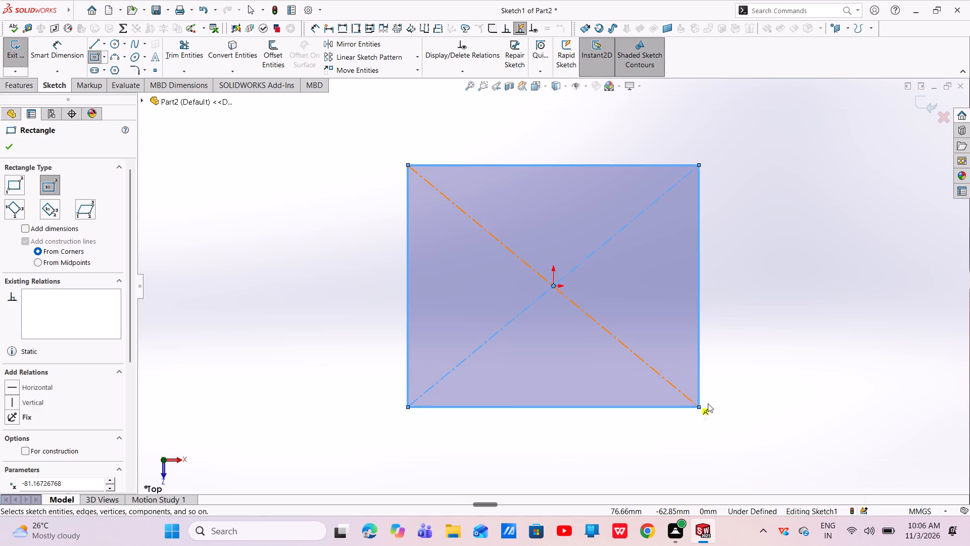
# Dimension the center rectangle to 150 mm wide and 110 mm high.
pyautogui.click(62, 38)
pyautogui.click(481, 168)
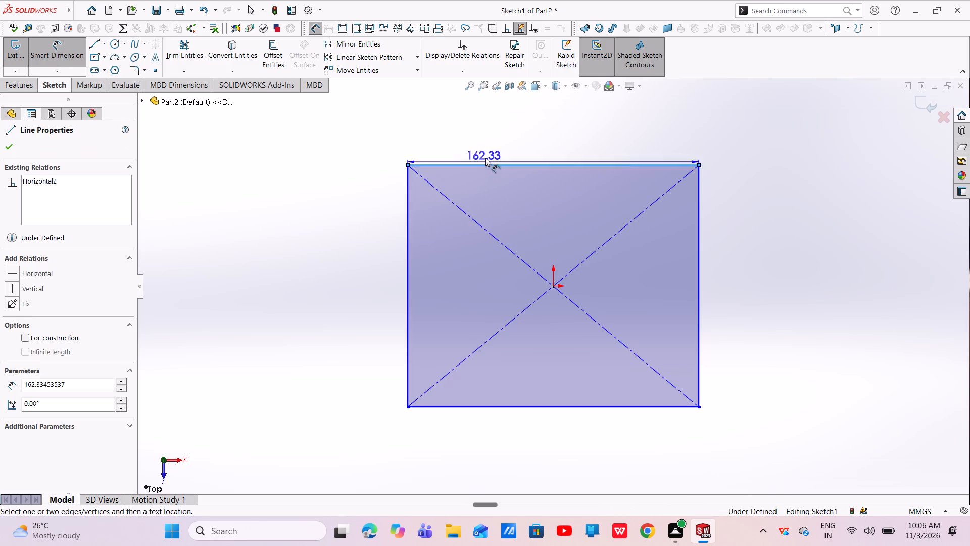
pyautogui.click(488, 143)
pyautogui.press('BackSpace')
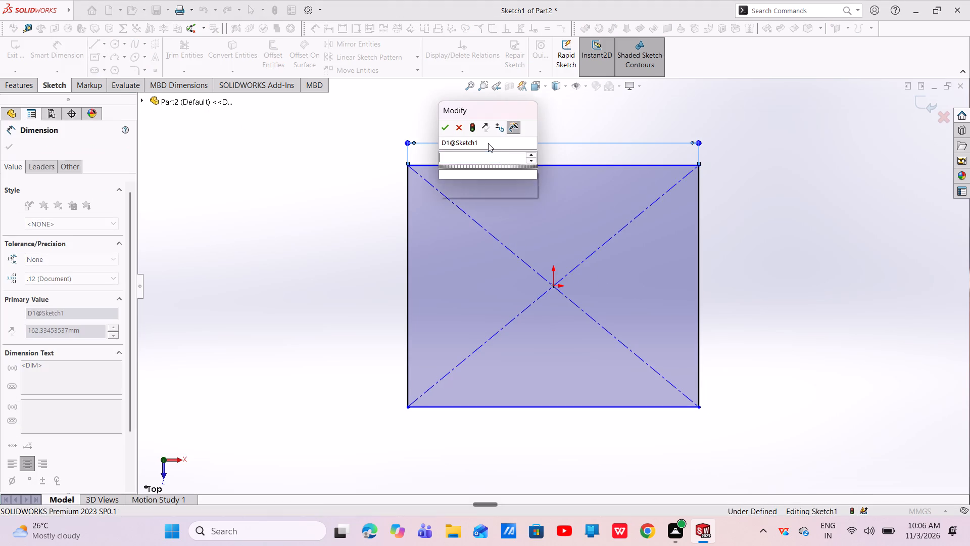
pyautogui.write('150')
pyautogui.press('Return')
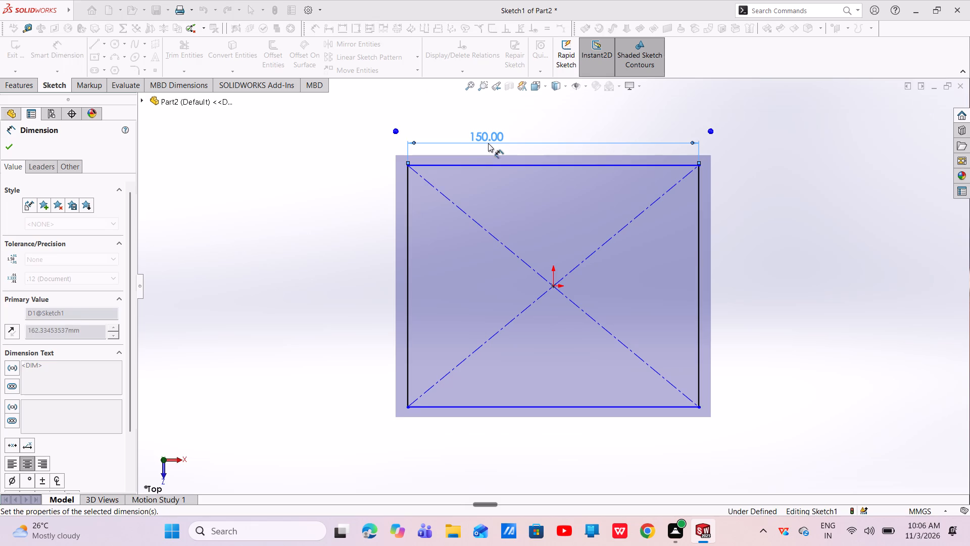
pyautogui.click(410, 236)
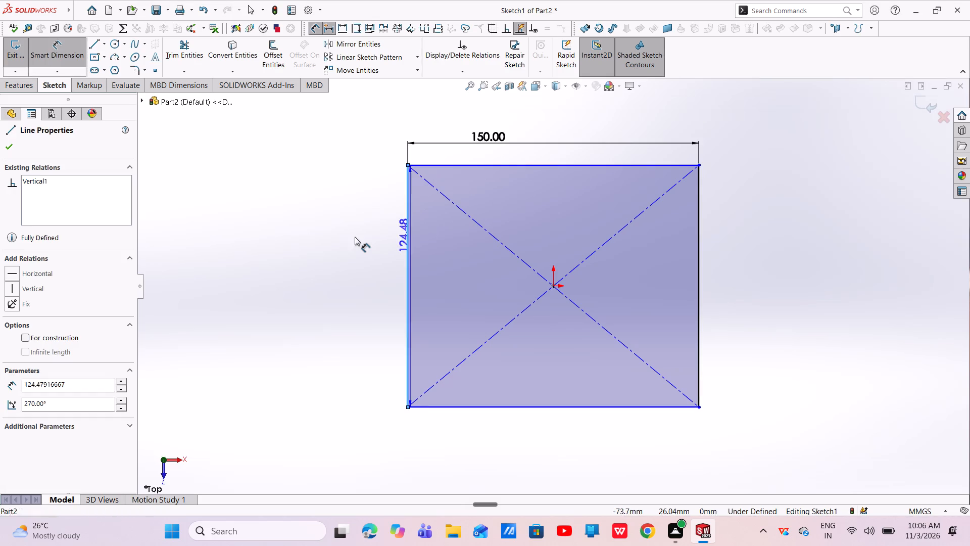
pyautogui.click(354, 237)
pyautogui.press('BackSpace')
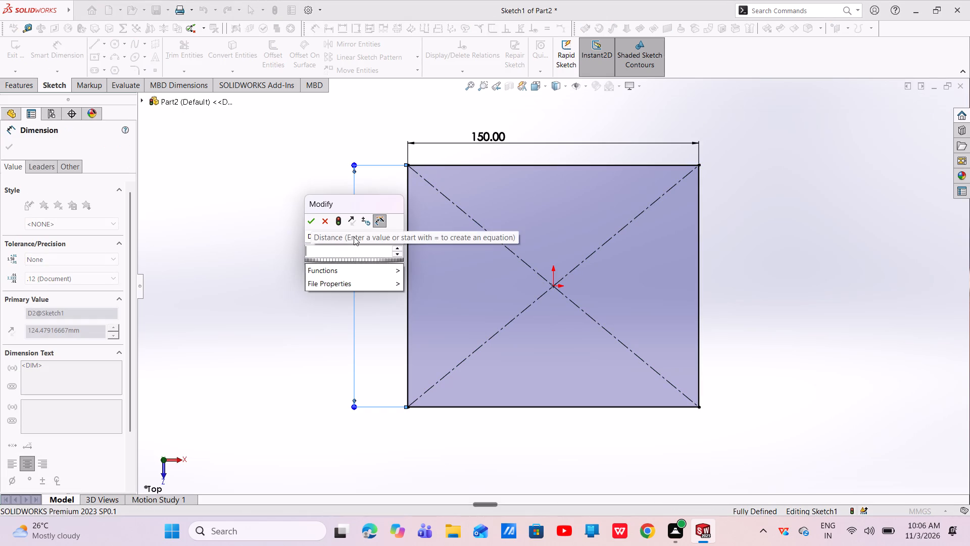
pyautogui.write('110')
pyautogui.press('Return')
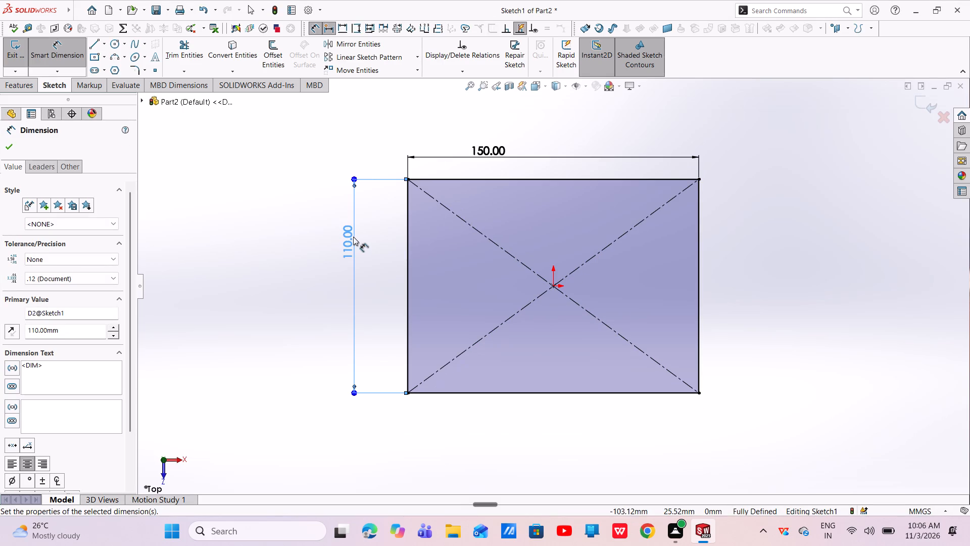
pyautogui.click(3, 143)
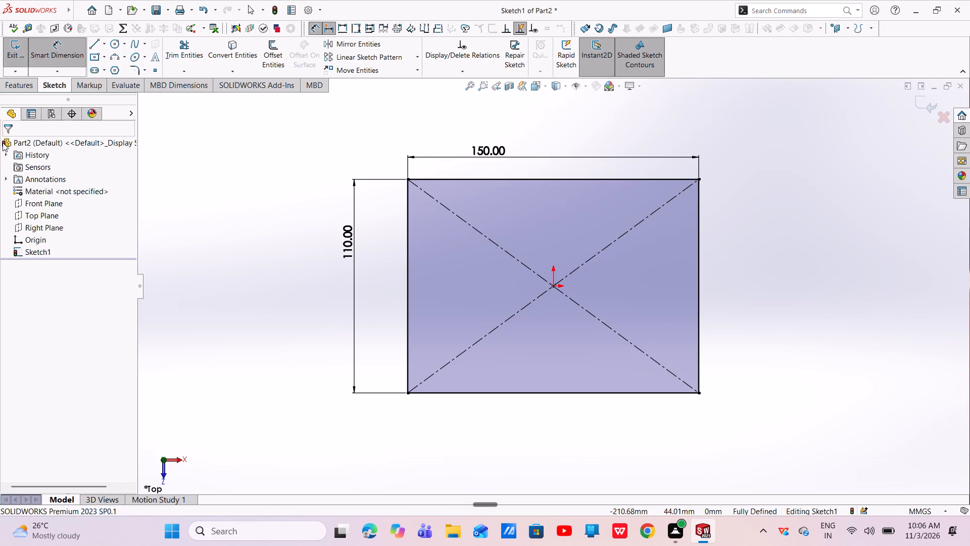
# Extrude the rectangle as a boss from the sketch plane with a blind depth of 10 mm.
pyautogui.click(15, 87)
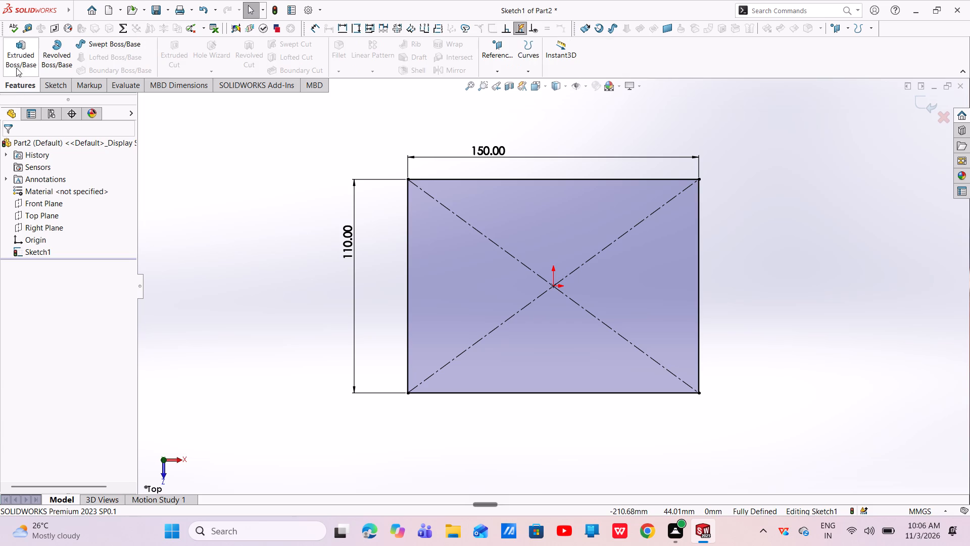
pyautogui.click(19, 62)
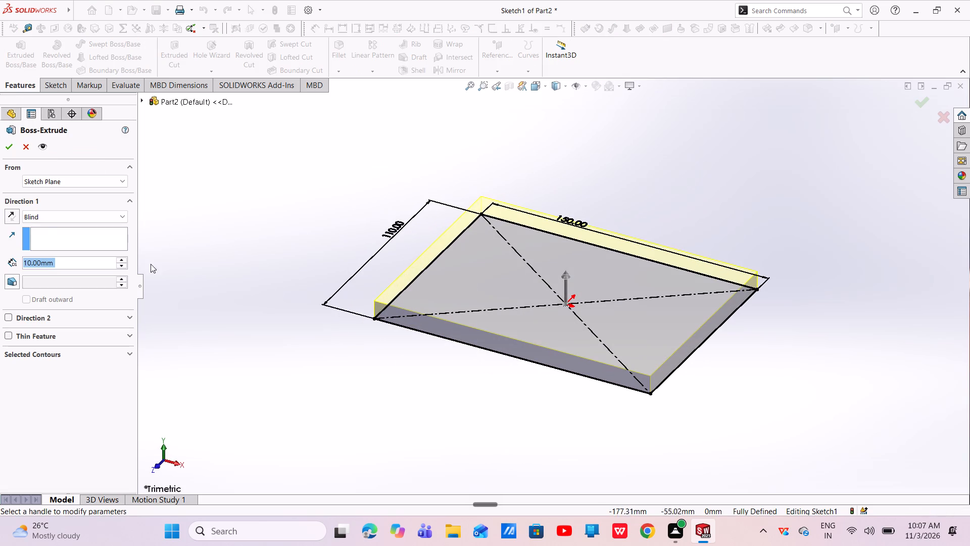
pyautogui.click(8, 145)
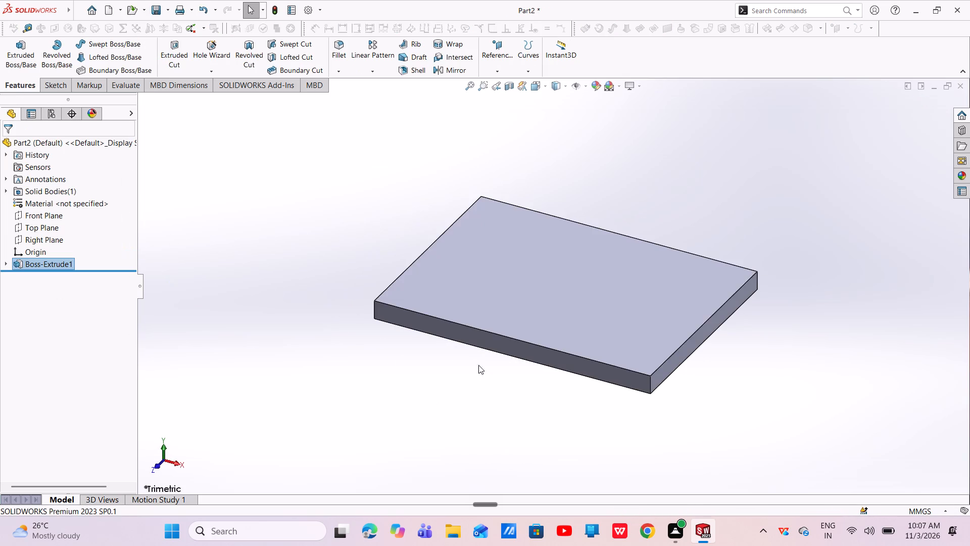
# Start a new sketch on the large upper face of the extruded plate.
pyautogui.click(497, 312)
pyautogui.click(545, 286)
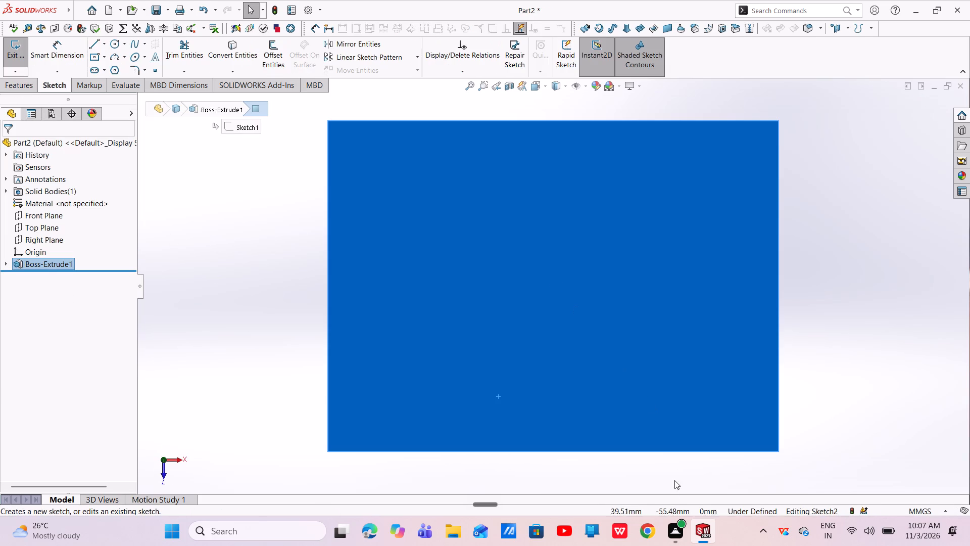
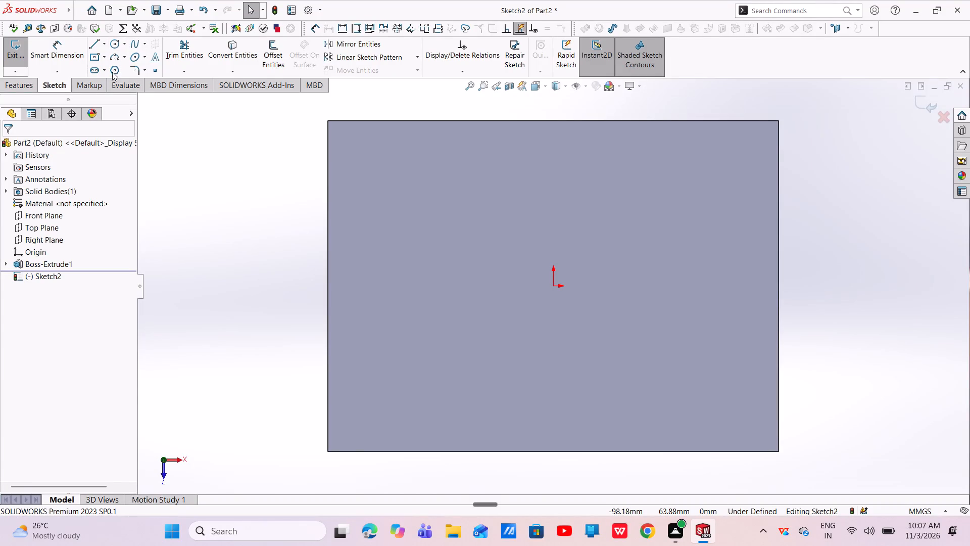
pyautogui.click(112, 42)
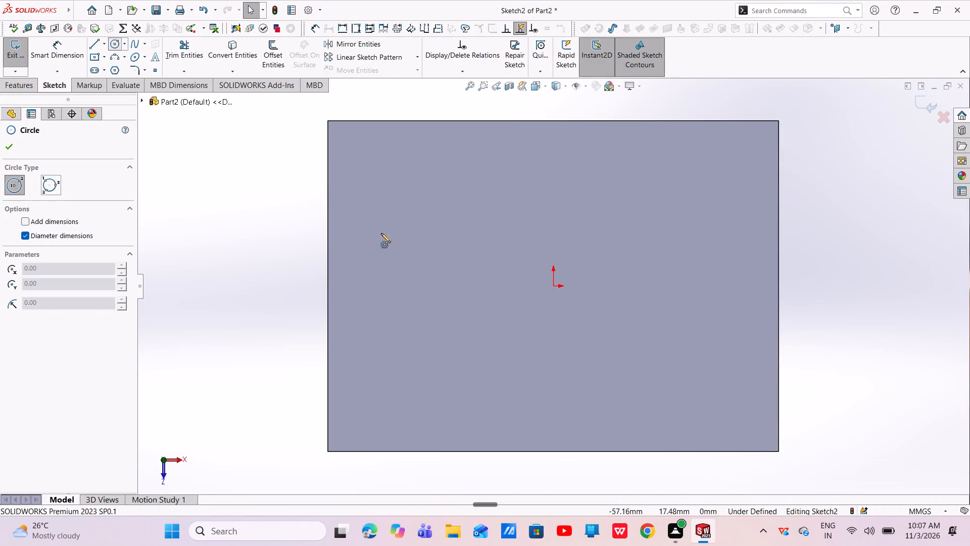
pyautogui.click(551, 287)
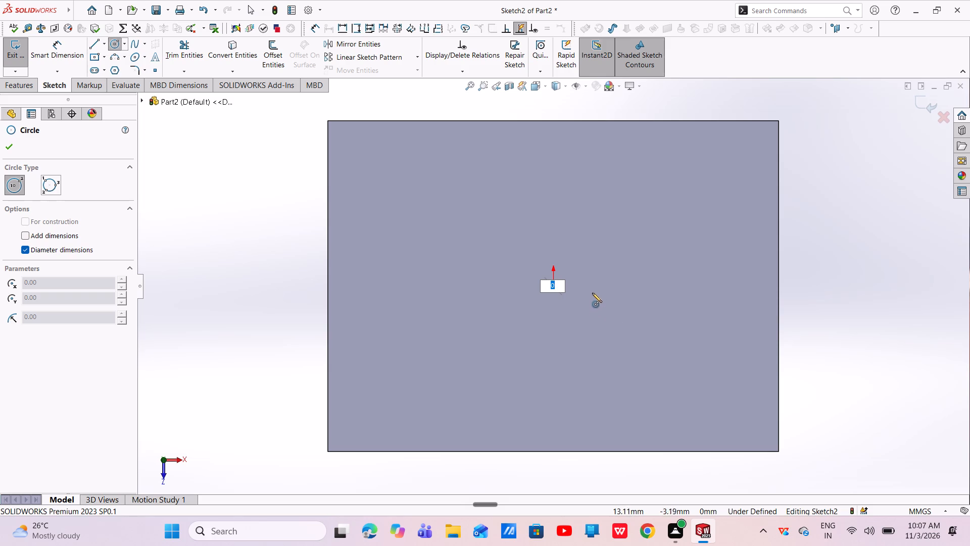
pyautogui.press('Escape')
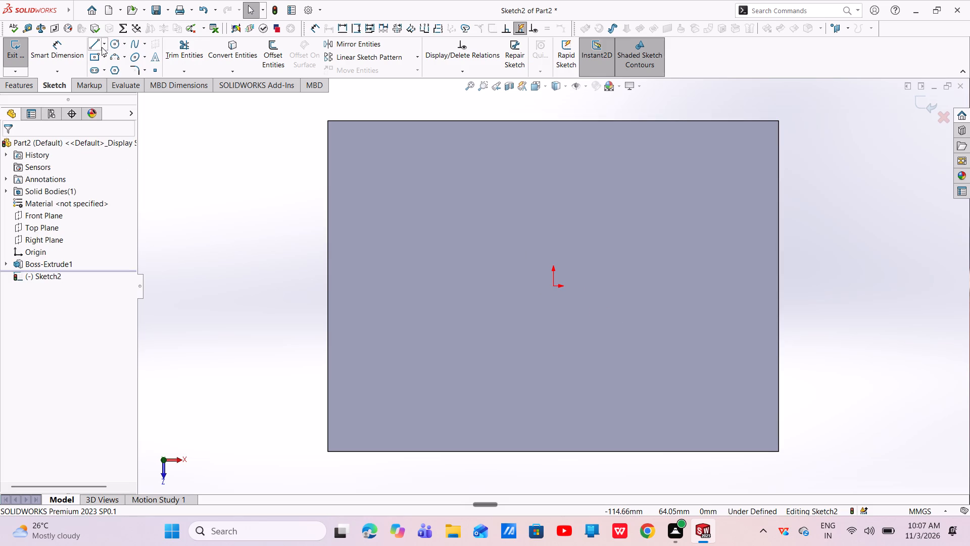
# Sketch a circle about 63 mm in diameter on the plate's face, centred on the origin.
pyautogui.click(114, 42)
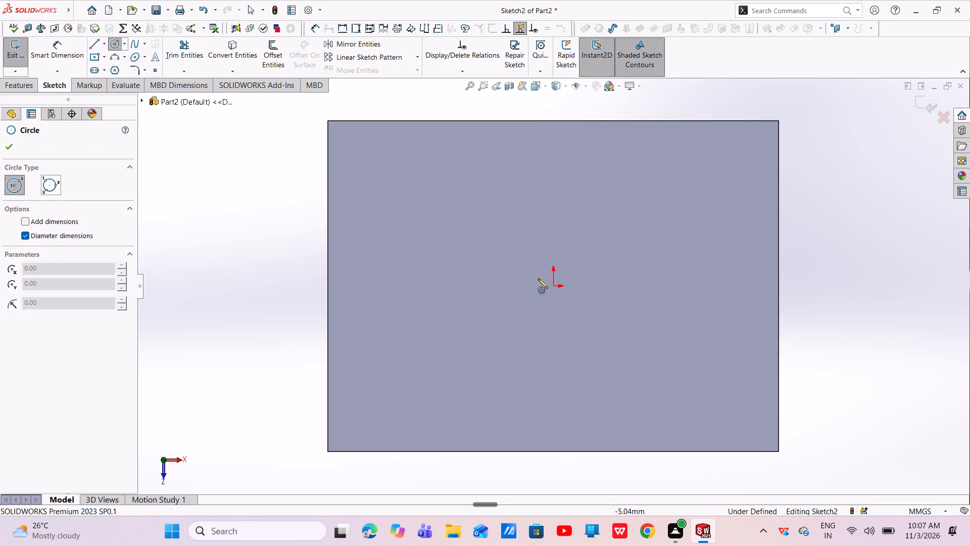
pyautogui.moveTo(551, 286); pyautogui.dragTo(468, 309)
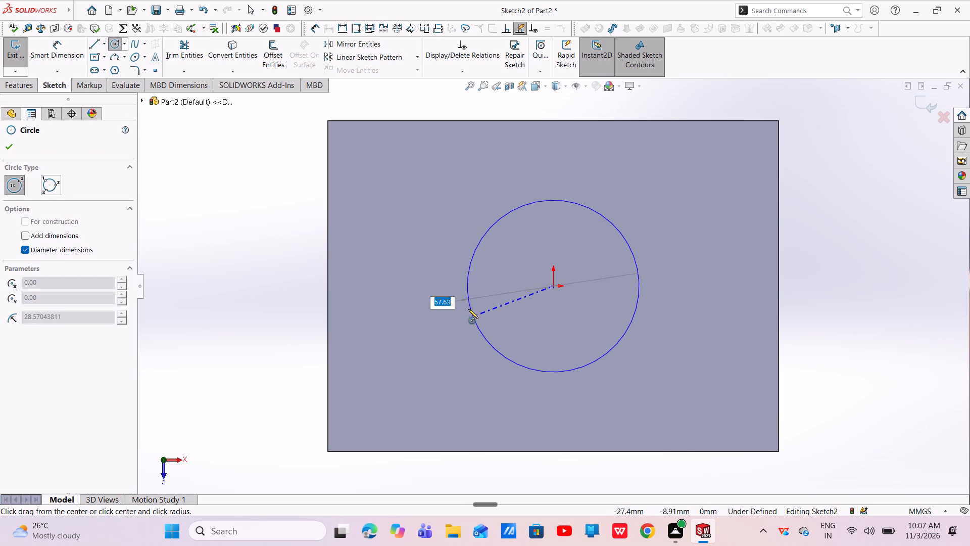
pyautogui.moveTo(468, 309); pyautogui.dragTo(458, 289)
pyautogui.rightClick(457, 281)
pyautogui.click(480, 290)
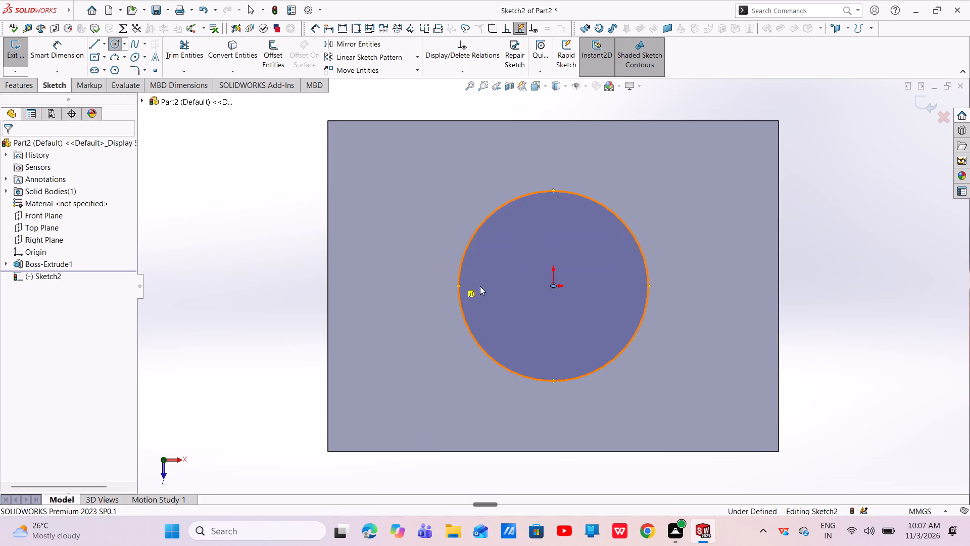
# Dimension the circle to a diameter of 30 mm.
pyautogui.click(59, 40)
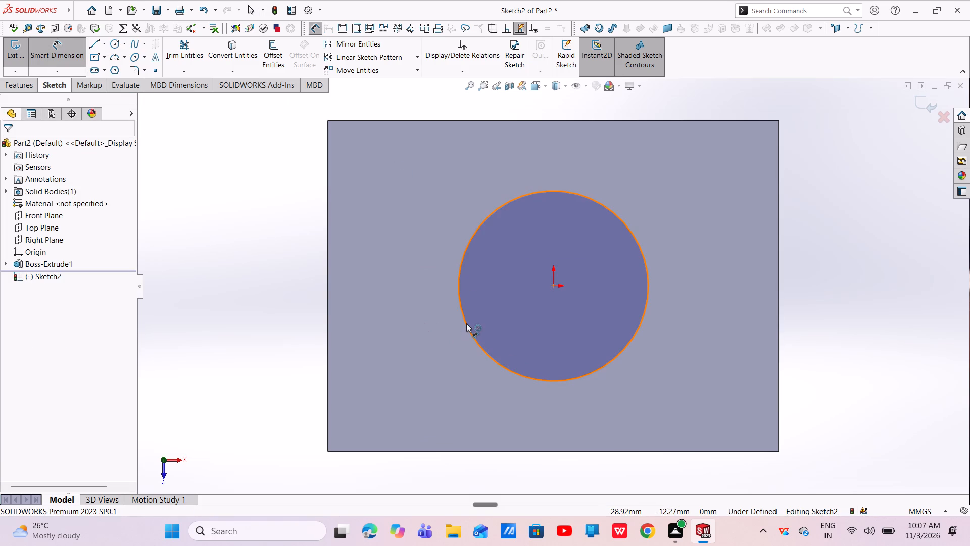
pyautogui.click(466, 323)
pyautogui.click(263, 247)
pyautogui.press('BackSpace')
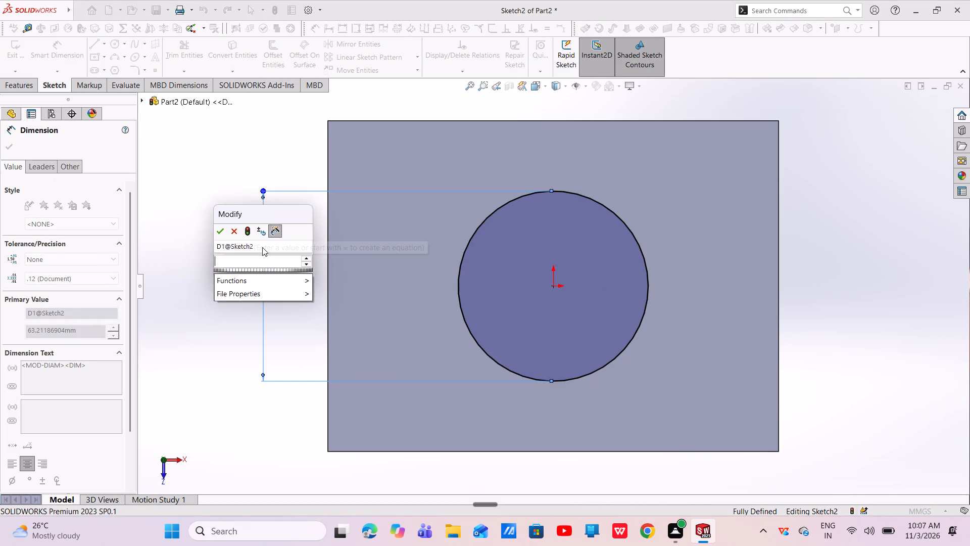
pyautogui.write('30')
pyautogui.press('Return')
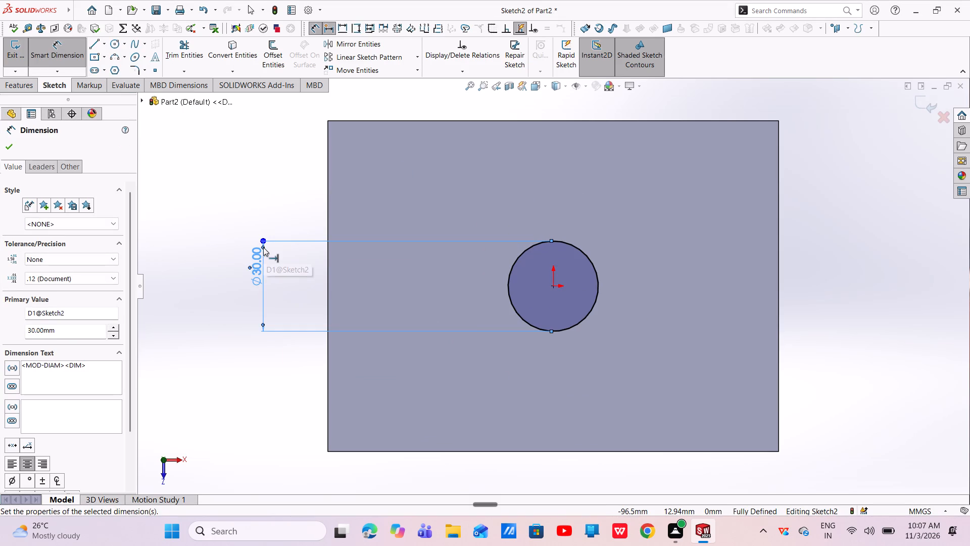
pyautogui.rightClick(225, 283)
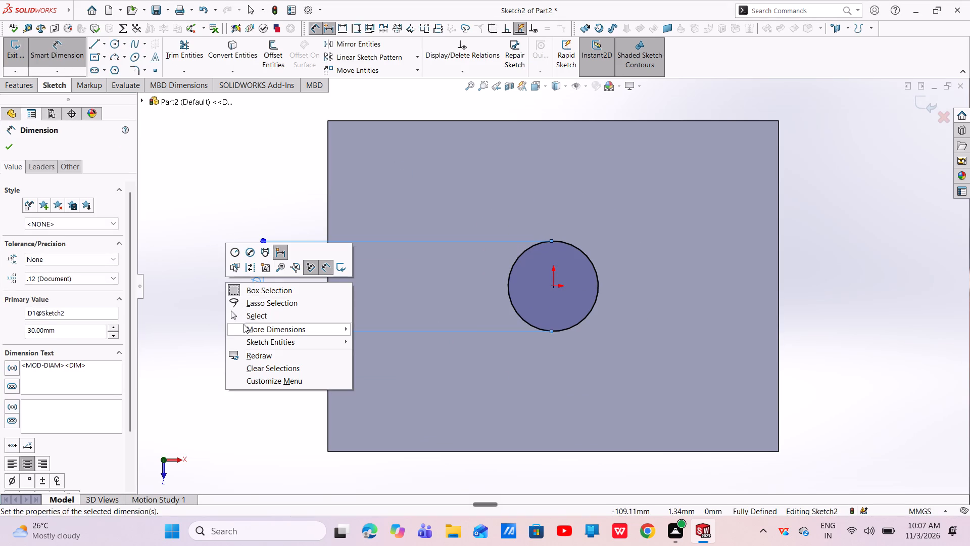
pyautogui.click(243, 318)
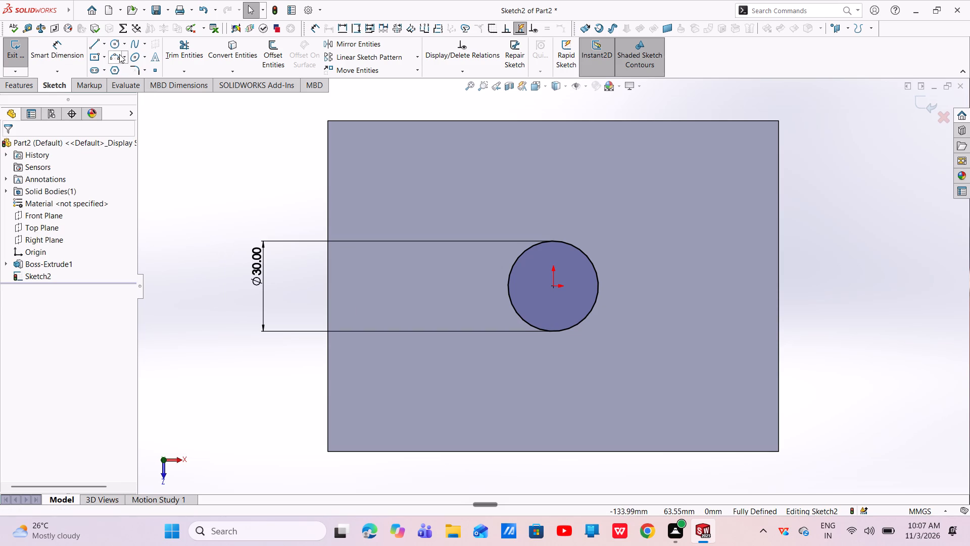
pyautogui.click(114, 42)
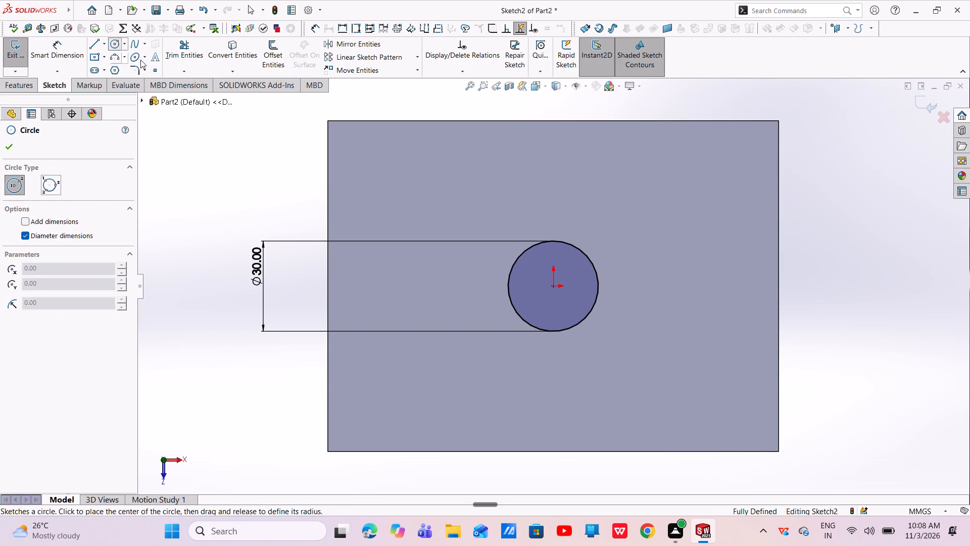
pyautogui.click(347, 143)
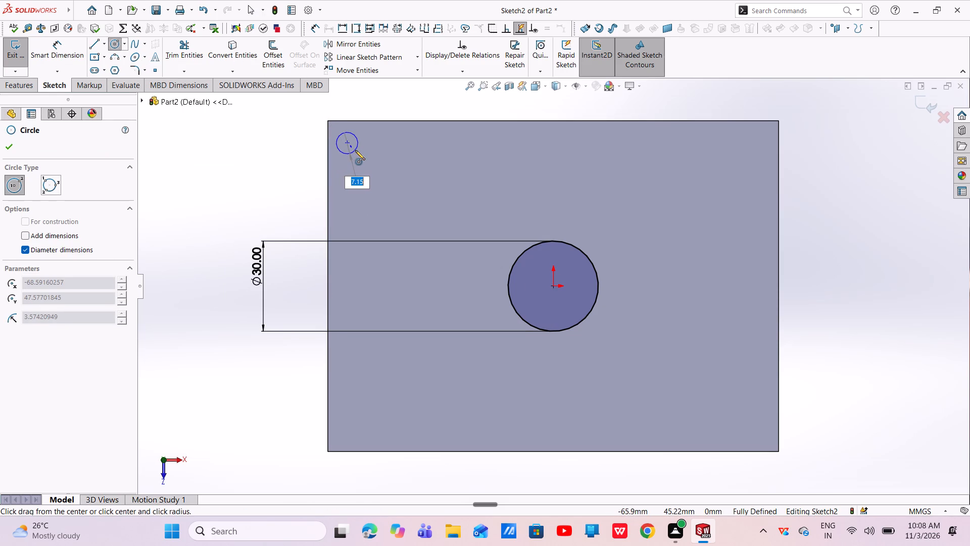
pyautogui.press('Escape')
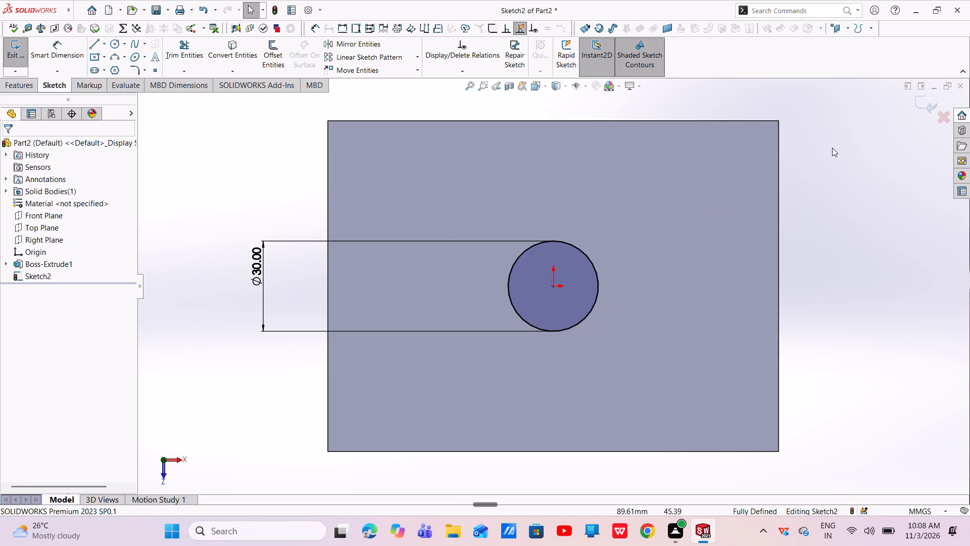
# Exit the sketch containing the 30 mm circle.
pyautogui.click(918, 102)
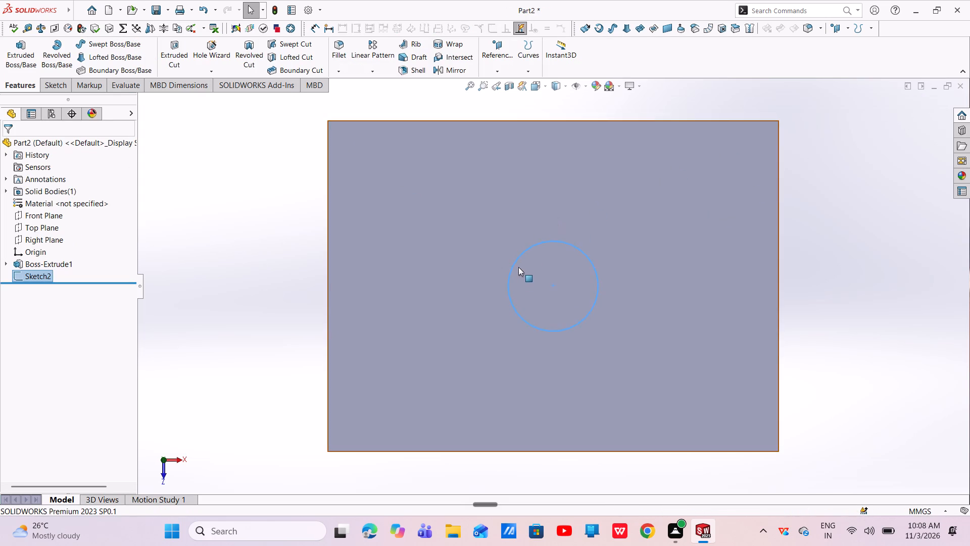
# Fillet the plate's four short corner edges with a symmetric 10 mm radius.
pyautogui.moveTo(519, 266); pyautogui.dragTo(599, 302, button='middle')
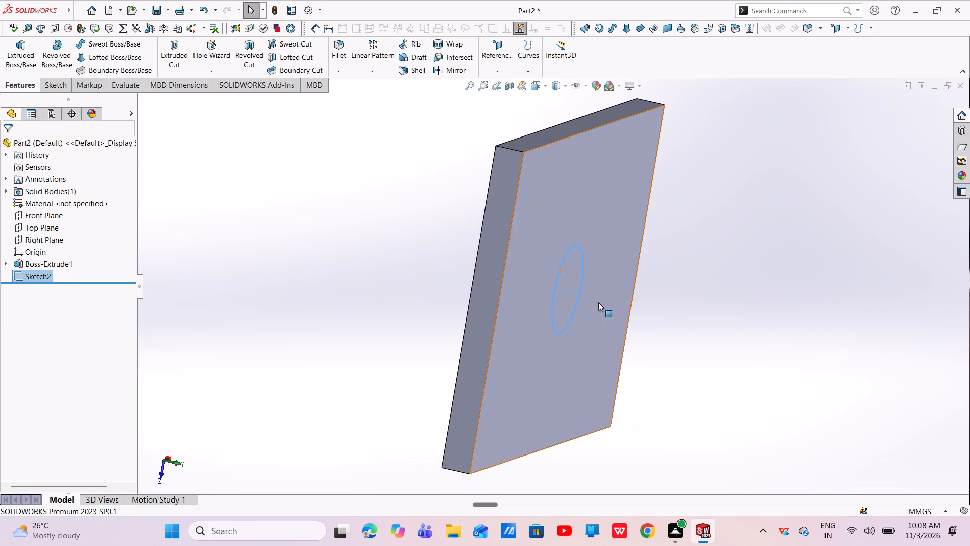
pyautogui.click(339, 52)
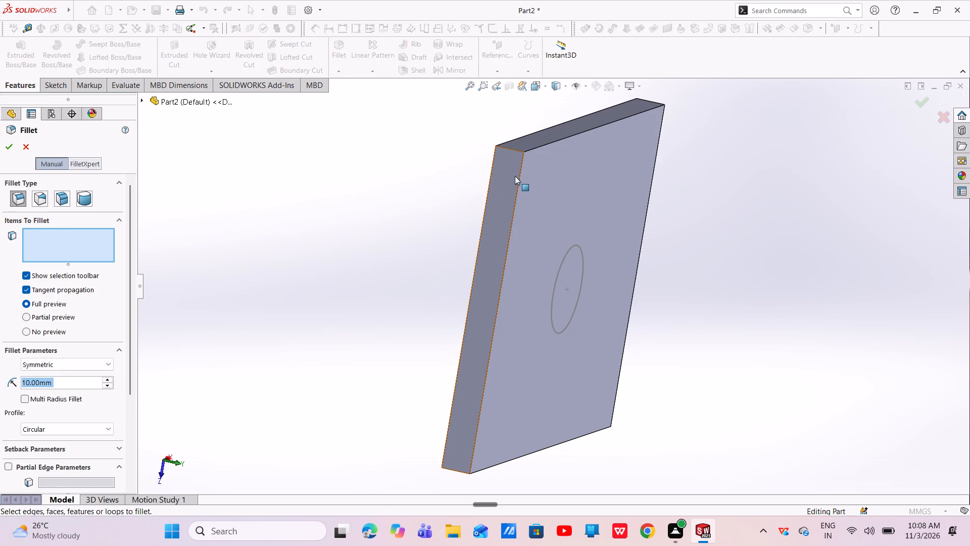
pyautogui.click(507, 148)
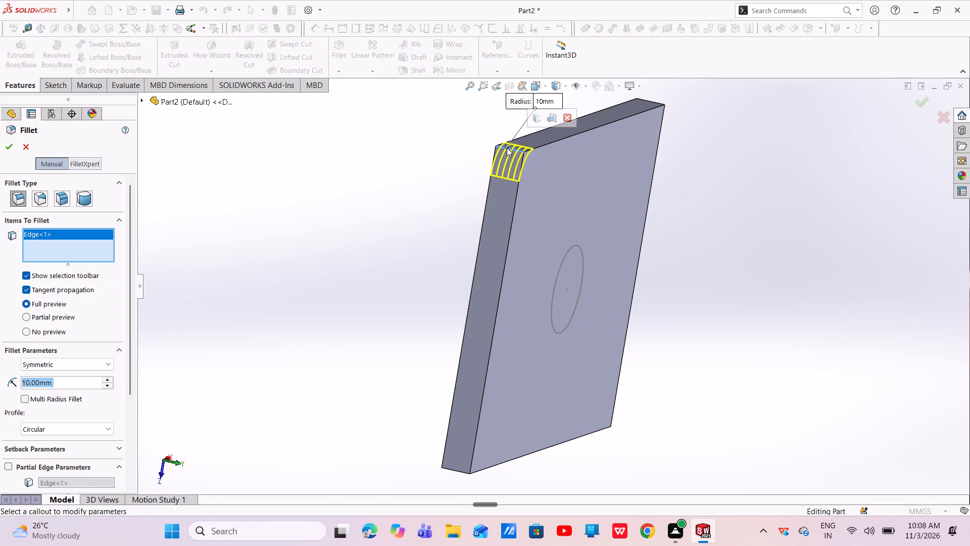
pyautogui.moveTo(546, 194); pyautogui.dragTo(381, 181, button='middle')
pyautogui.scroll(-1, 532, 189)
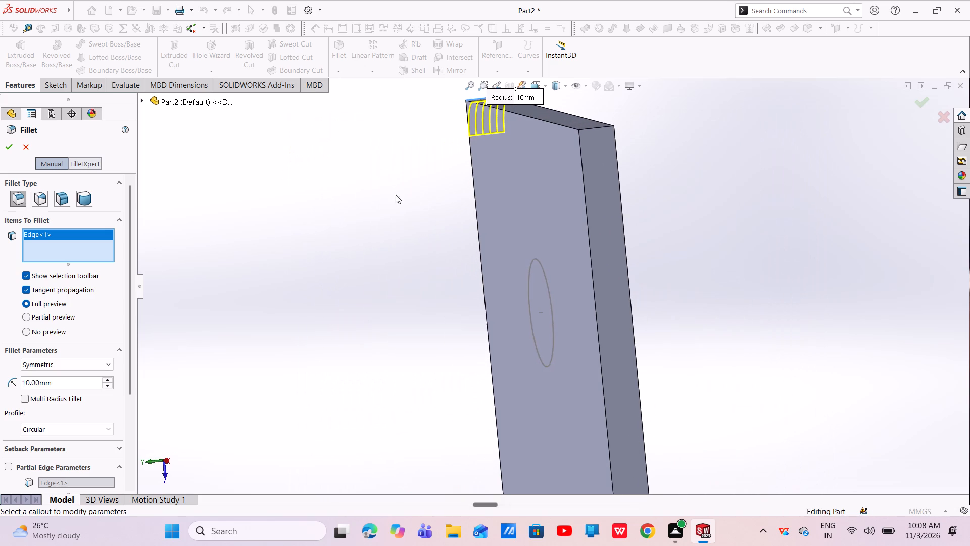
pyautogui.click(589, 128)
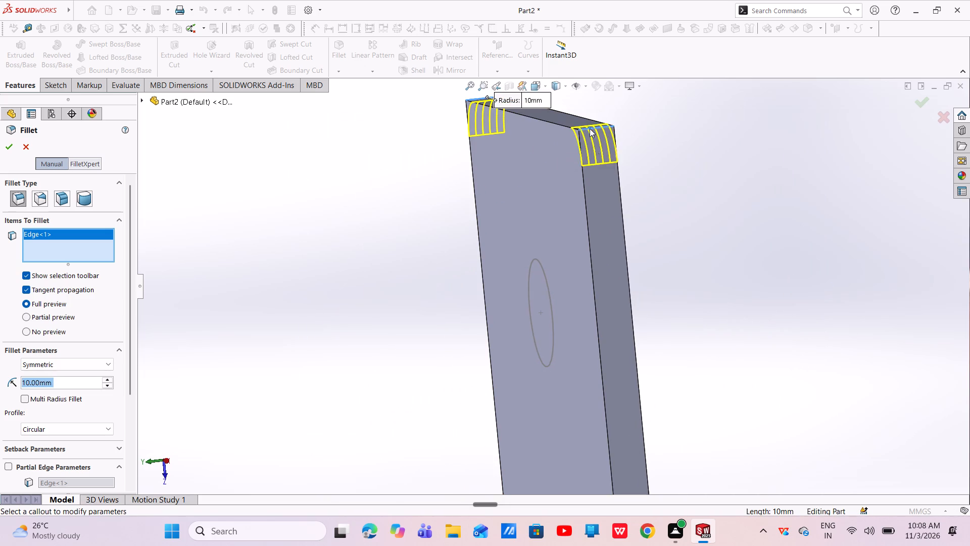
pyautogui.scroll(4, 597, 191)
pyautogui.moveTo(581, 380); pyautogui.dragTo(566, 255, button='middle')
pyautogui.scroll(-2, 565, 272)
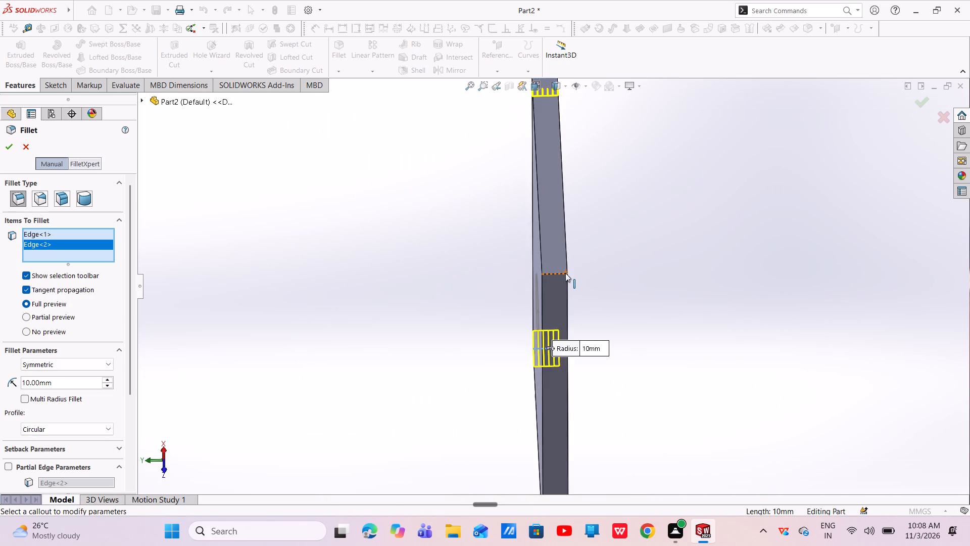
pyautogui.scroll(-2, 565, 273)
pyautogui.click(546, 275)
pyautogui.scroll(4, 549, 299)
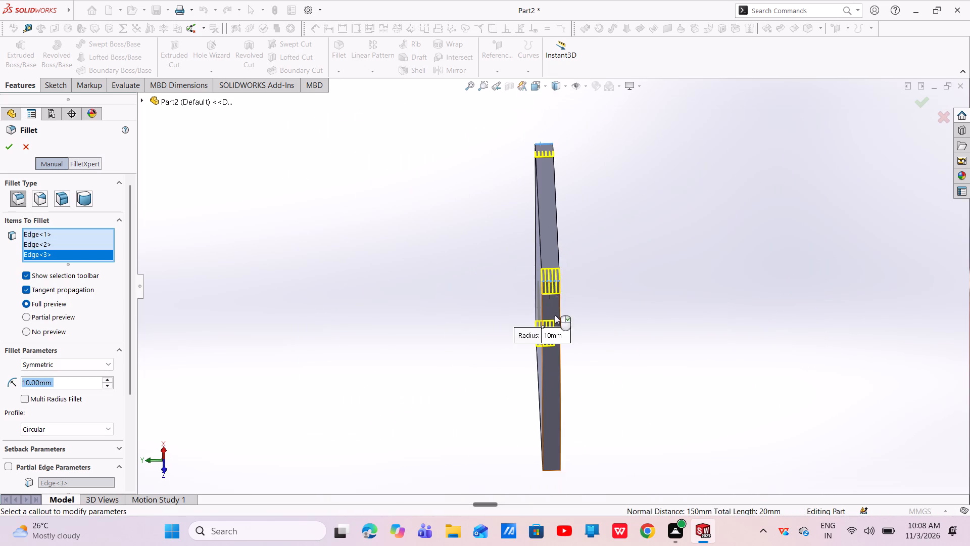
pyautogui.moveTo(558, 324); pyautogui.dragTo(560, 208, button='middle')
pyautogui.moveTo(562, 326); pyautogui.dragTo(562, 194, button='middle')
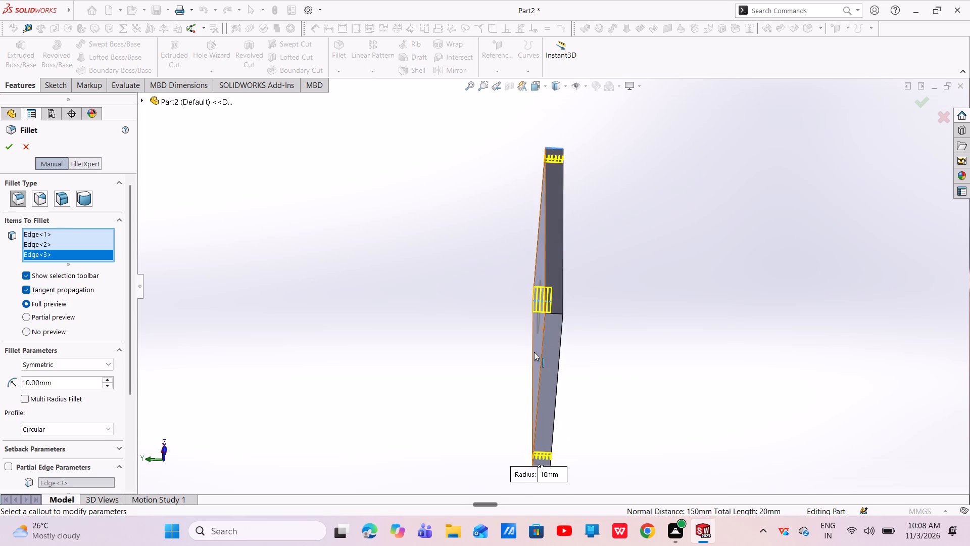
pyautogui.scroll(-6, 530, 361)
pyautogui.moveTo(614, 284); pyautogui.dragTo(625, 253, button='middle')
pyautogui.middleClick(626, 253)
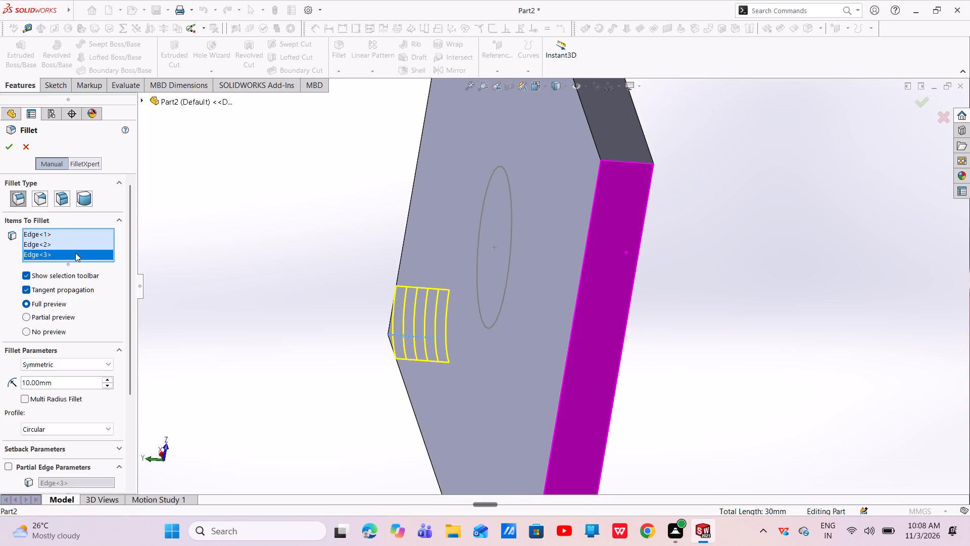
pyautogui.click(629, 164)
pyautogui.rightClick(44, 262)
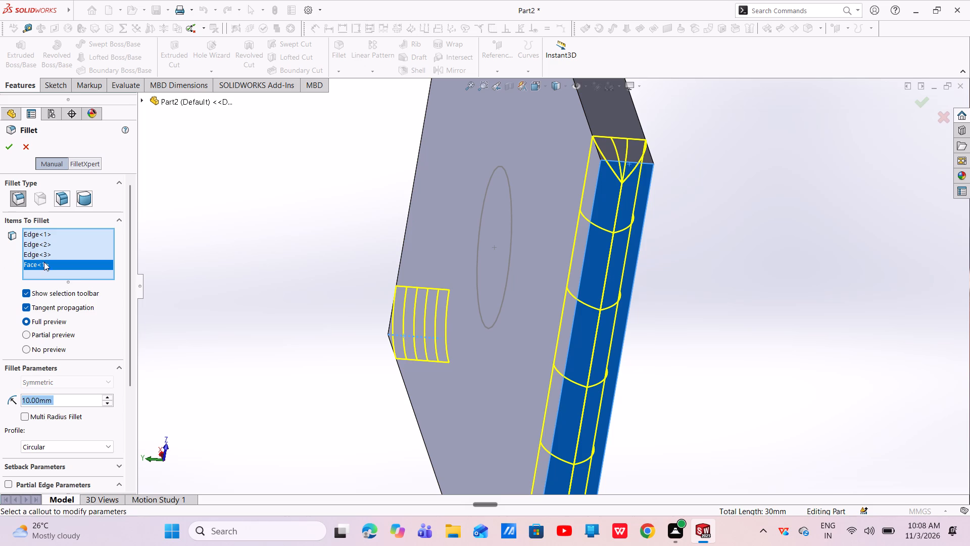
pyautogui.click(74, 286)
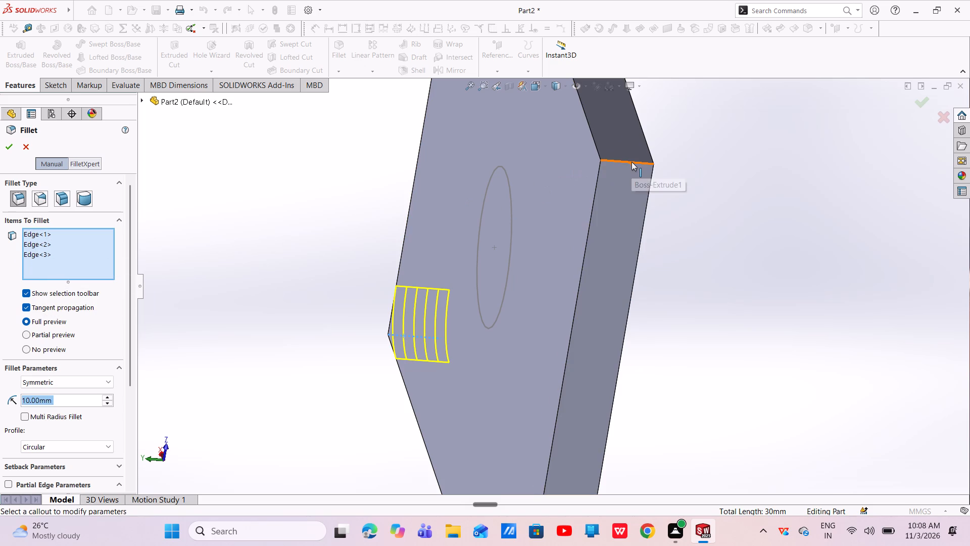
pyautogui.click(632, 162)
pyautogui.rightClick(787, 202)
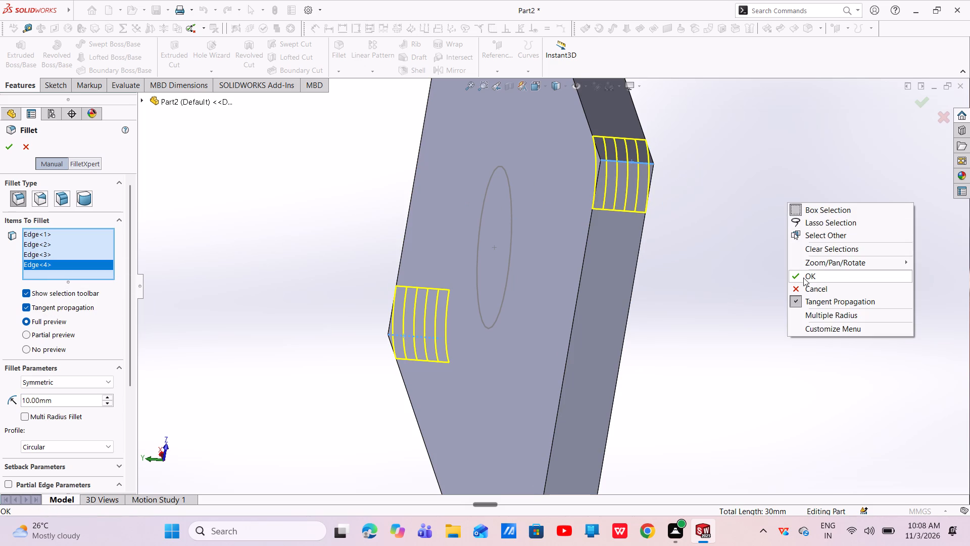
pyautogui.click(803, 275)
# Cut the 30 mm circle through the plate with a blind extruded cut 47 mm deep from the sketch plane.
pyautogui.moveTo(577, 295); pyautogui.dragTo(590, 290, button='middle')
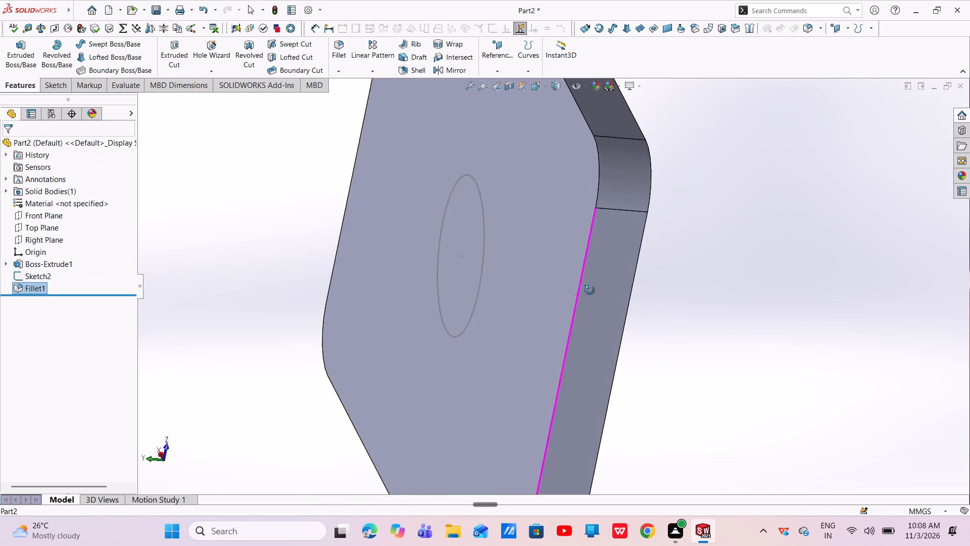
pyautogui.moveTo(590, 290); pyautogui.dragTo(595, 288, button='middle')
pyautogui.click(173, 55)
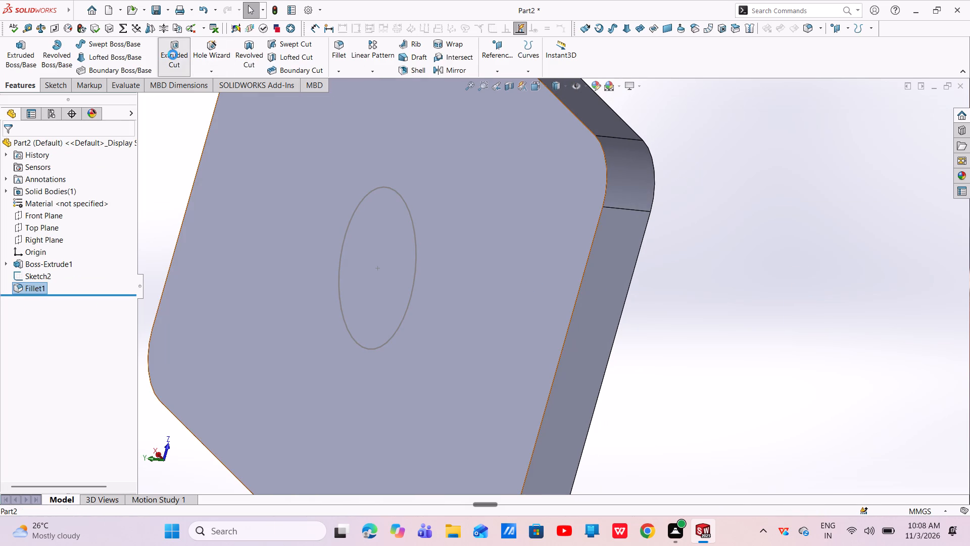
pyautogui.click(408, 306)
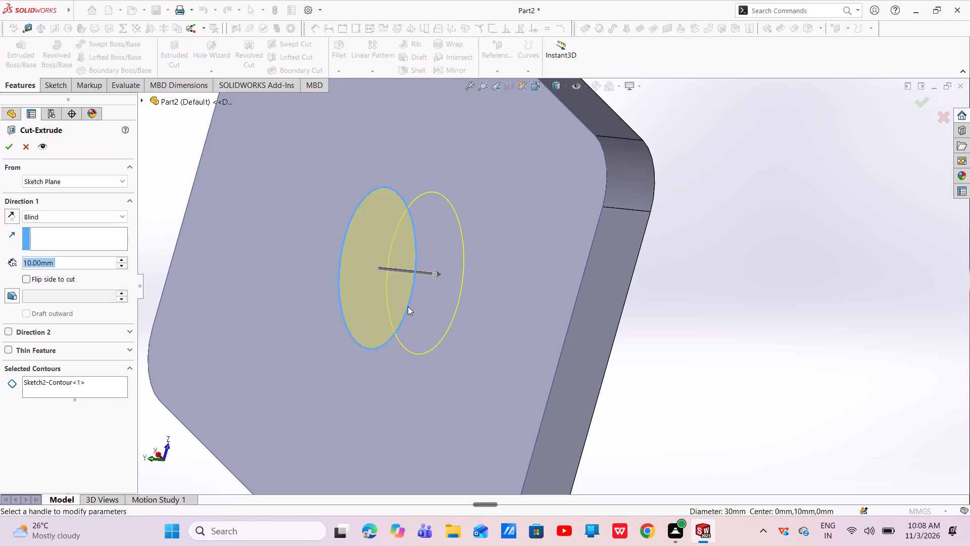
pyautogui.moveTo(712, 329); pyautogui.dragTo(678, 337, button='middle')
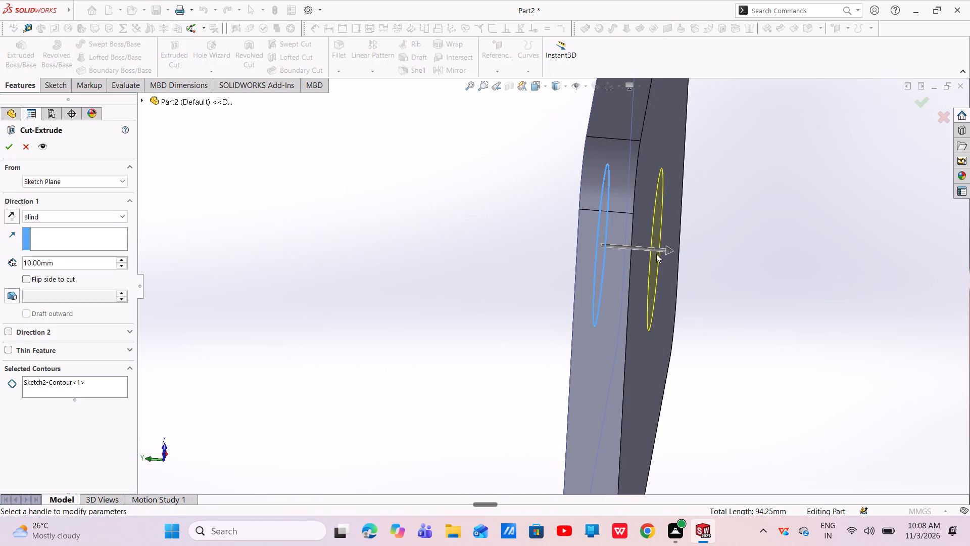
pyautogui.moveTo(668, 250); pyautogui.dragTo(857, 259)
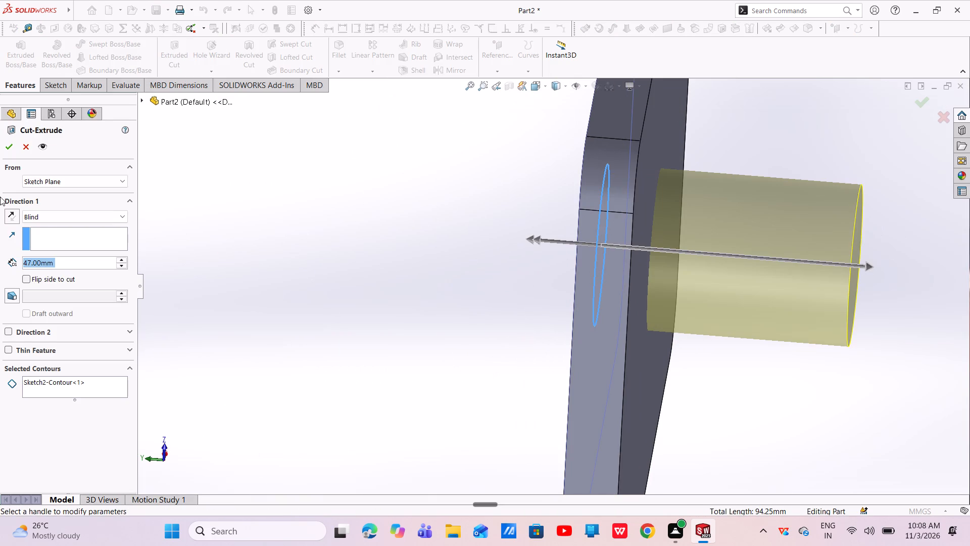
pyautogui.click(1, 145)
pyautogui.click(5, 151)
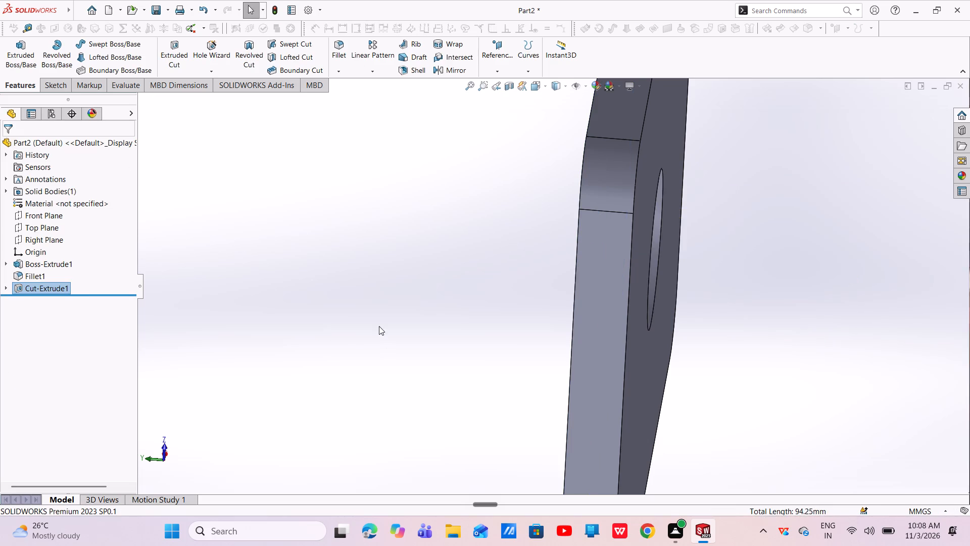
# Start a new sketch on the plate's large face around the 30 mm hole.
pyautogui.moveTo(379, 326); pyautogui.dragTo(412, 349, button='middle')
pyautogui.scroll(6, 413, 349)
pyautogui.moveTo(455, 323); pyautogui.dragTo(472, 322, button='middle')
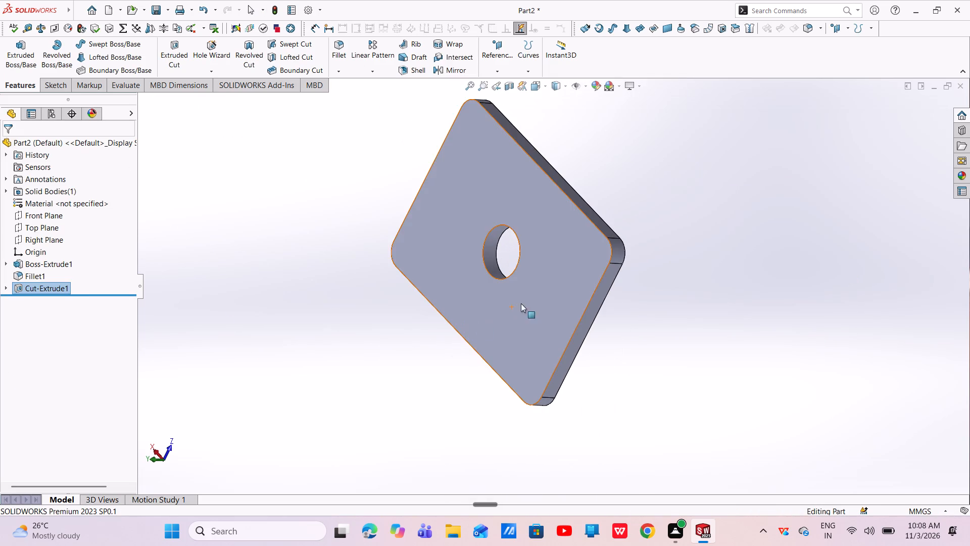
pyautogui.click(543, 298)
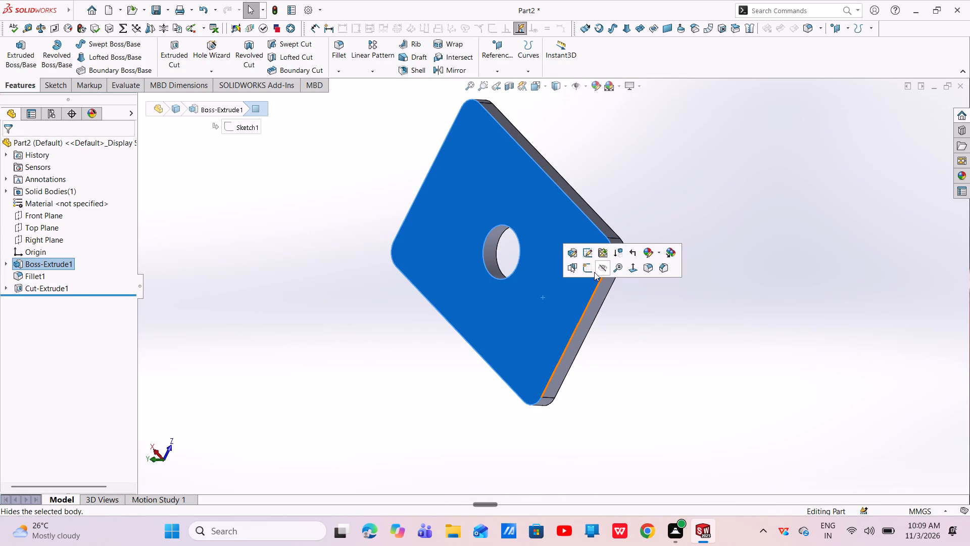
pyautogui.click(592, 272)
pyautogui.click(257, 292)
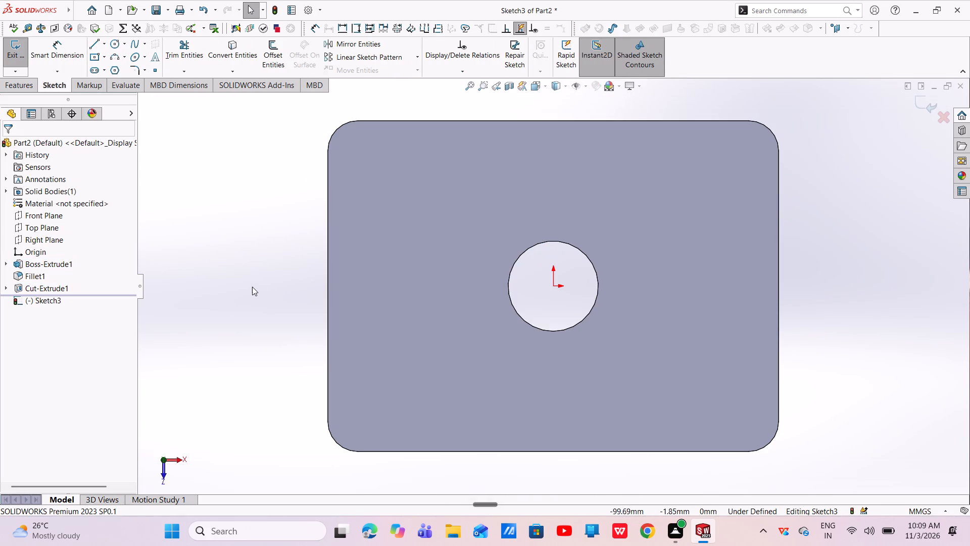
# Sketch a circle about 10 mm in diameter, centred on the corner fillet's centre at X -65, Y 45 mm.
pyautogui.click(113, 41)
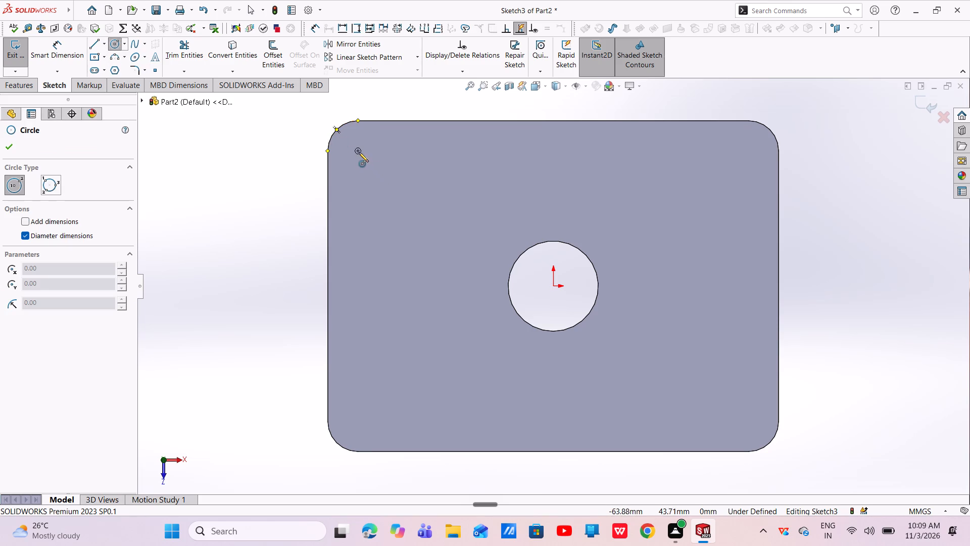
pyautogui.click(357, 150)
pyautogui.click(366, 163)
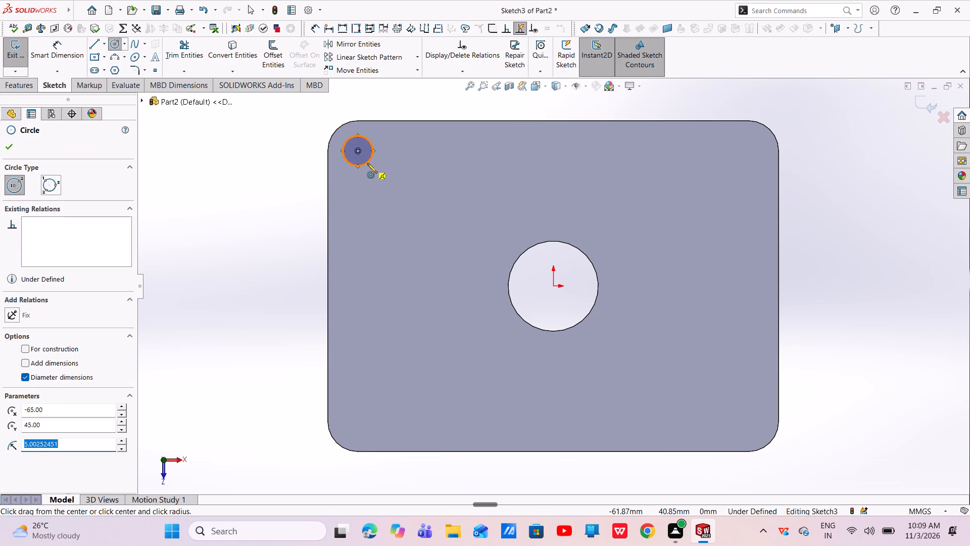
pyautogui.rightClick(367, 163)
pyautogui.click(389, 168)
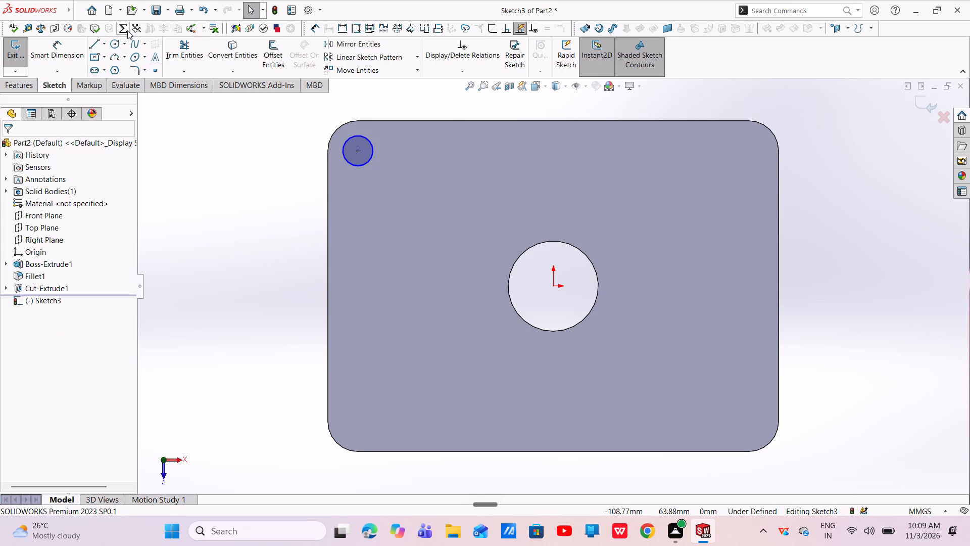
# Sketch a second small circle centred on the corner fillet's centre at X -65, Y -45 mm.
pyautogui.click(118, 42)
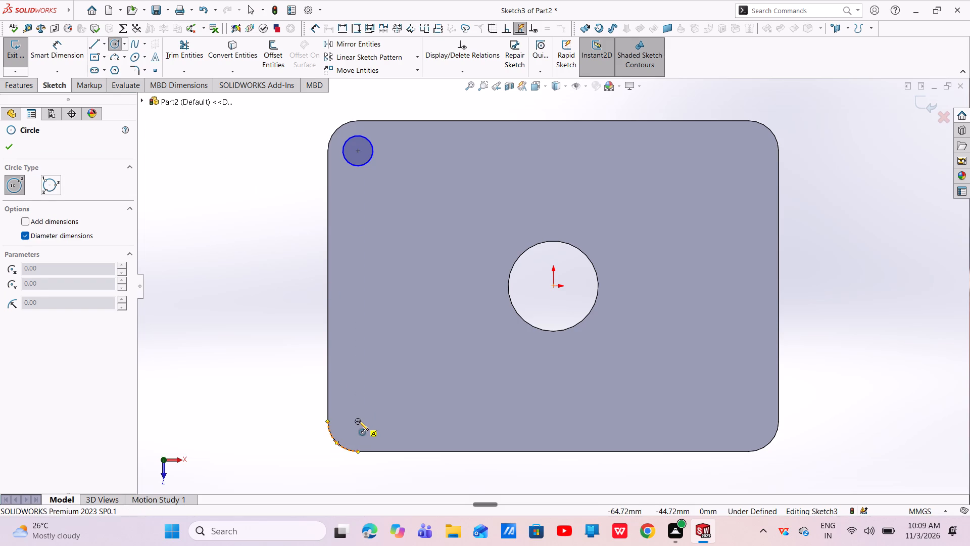
pyautogui.click(359, 421)
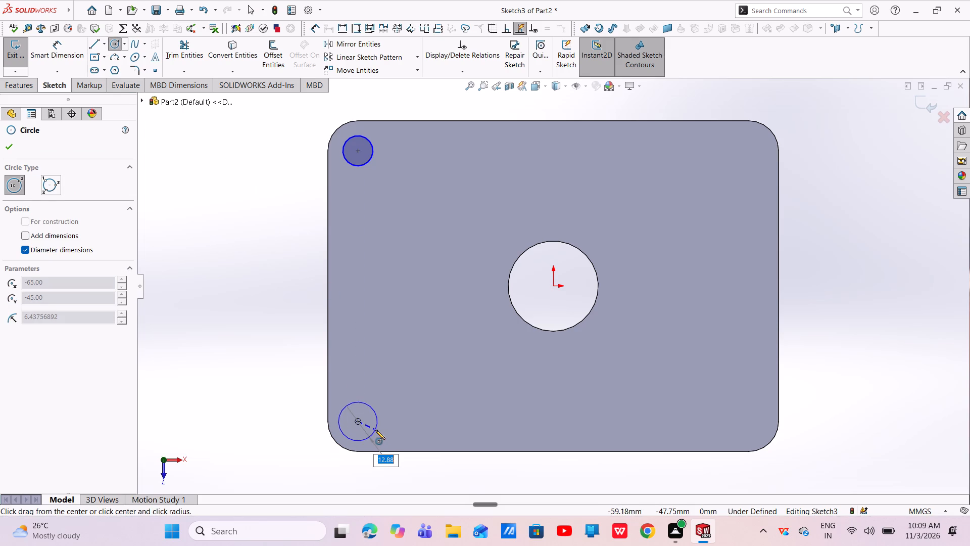
pyautogui.click(373, 427)
pyautogui.rightClick(372, 427)
pyautogui.click(389, 433)
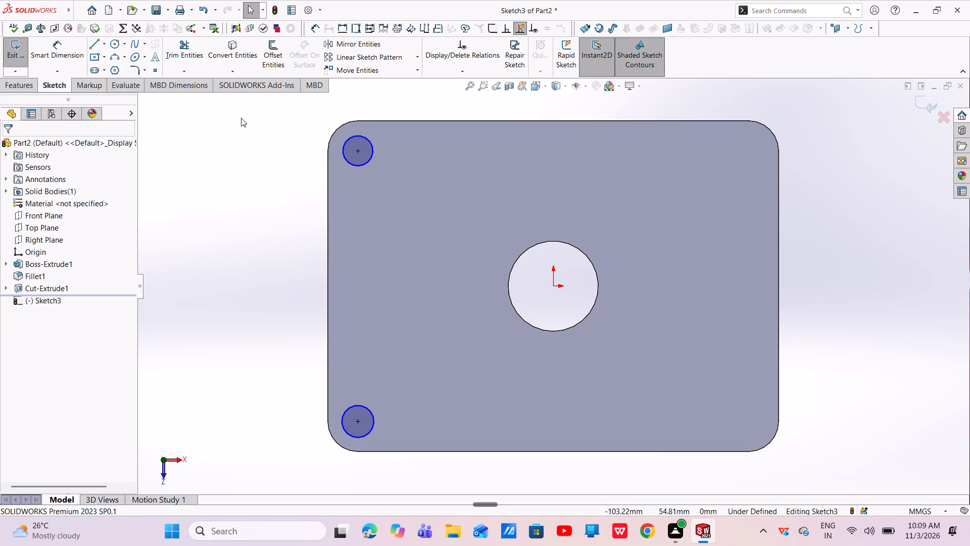
# Sketch a third circle about 14 mm in diameter, centred on the corner fillet's centre at X 65, Y -45 mm.
pyautogui.click(114, 43)
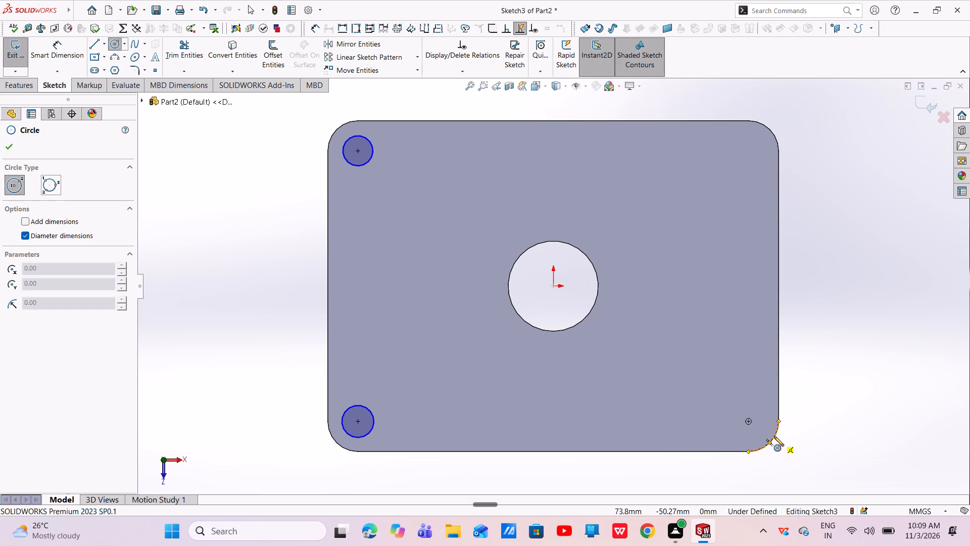
pyautogui.click(748, 422)
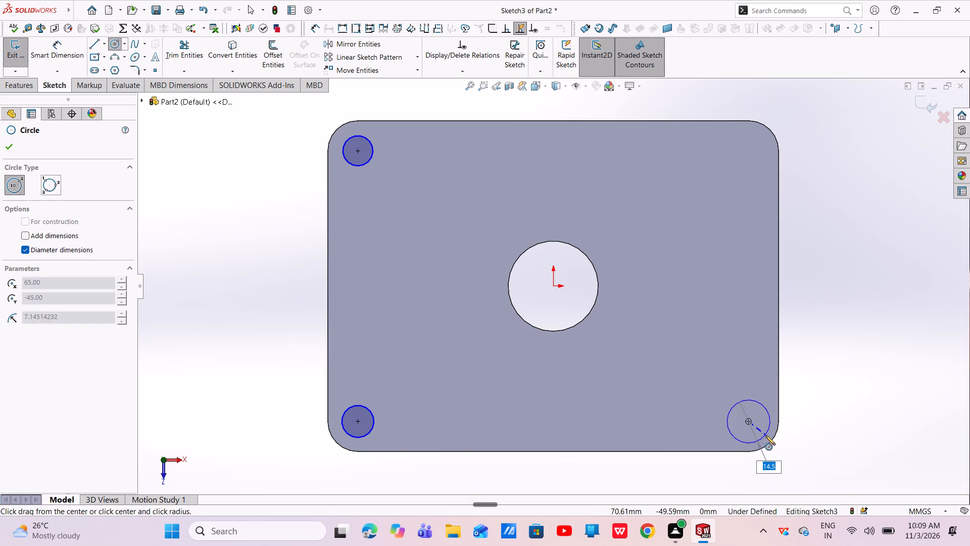
pyautogui.click(765, 435)
pyautogui.rightClick(765, 435)
pyautogui.click(780, 444)
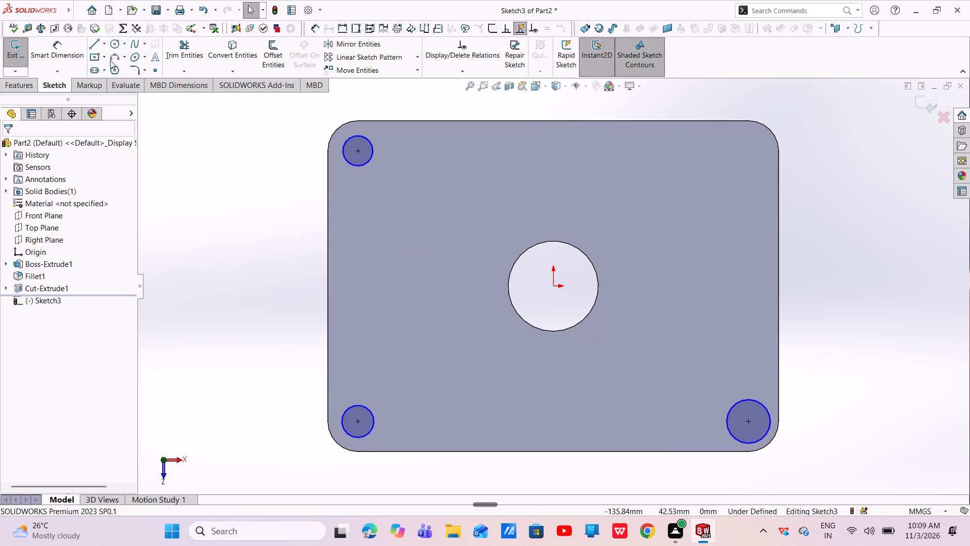
# Sketch a fourth circle about 13 mm in diameter, centred on the corner fillet's centre at X 65, Y 45 mm.
pyautogui.click(114, 44)
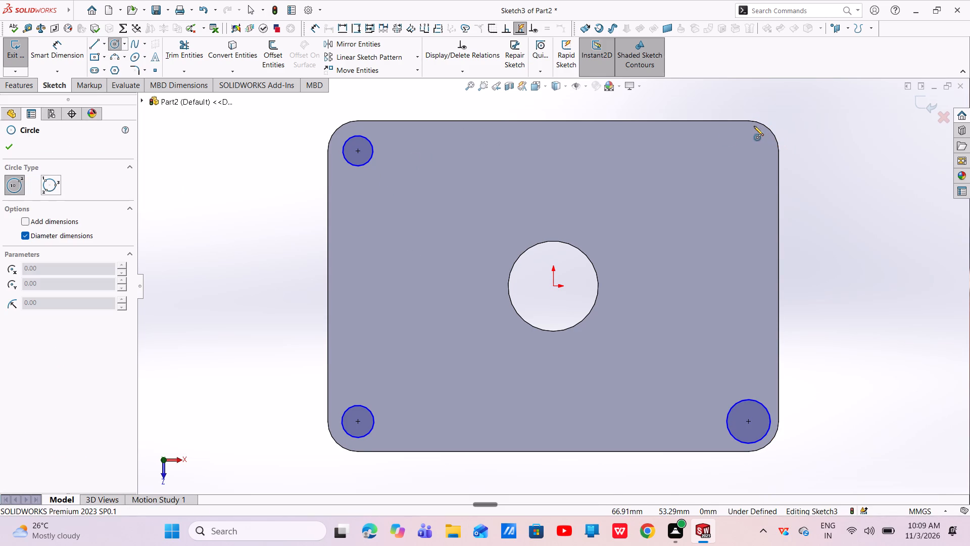
pyautogui.click(746, 150)
pyautogui.click(756, 169)
pyautogui.rightClick(756, 169)
pyautogui.click(764, 180)
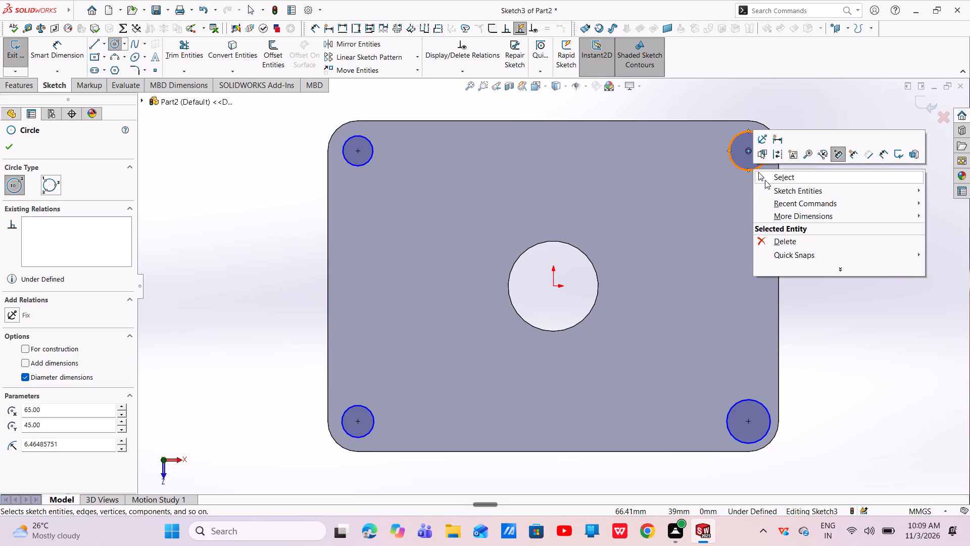
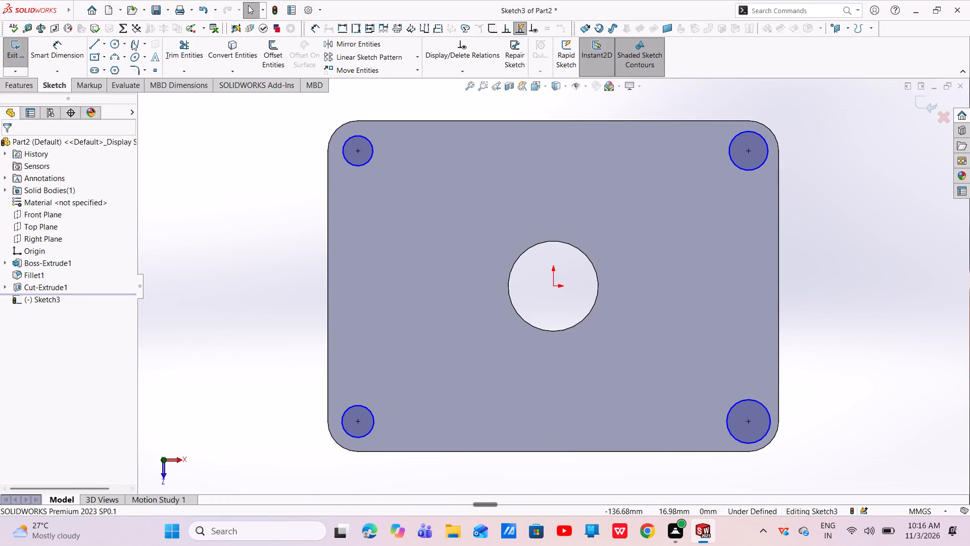
# Apply an Equal relation to the four corner circles.
pyautogui.click(361, 164)
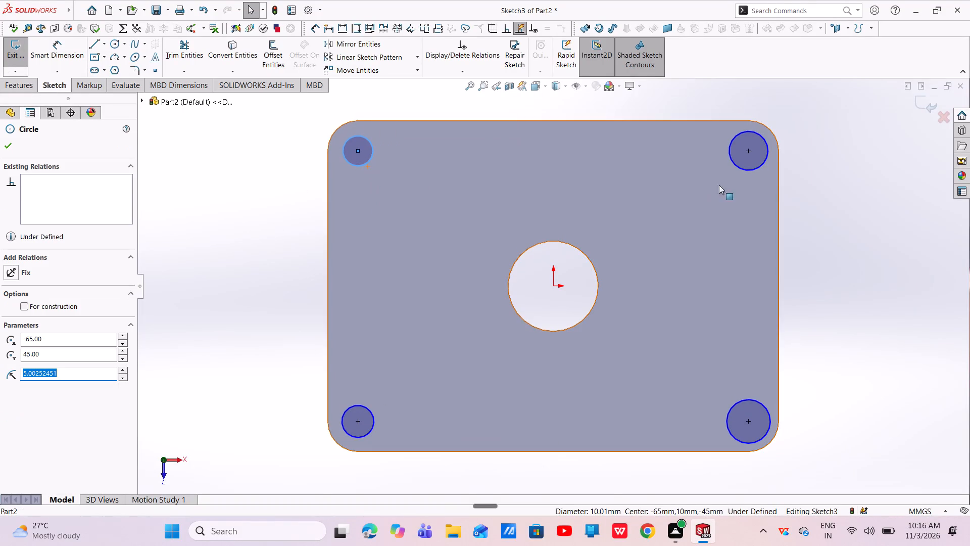
pyautogui.keyDown('ctrl'); pyautogui.click(756, 166); pyautogui.keyUp('ctrl')
pyautogui.keyDown('ctrl'); pyautogui.click(758, 400); pyautogui.keyUp('ctrl')
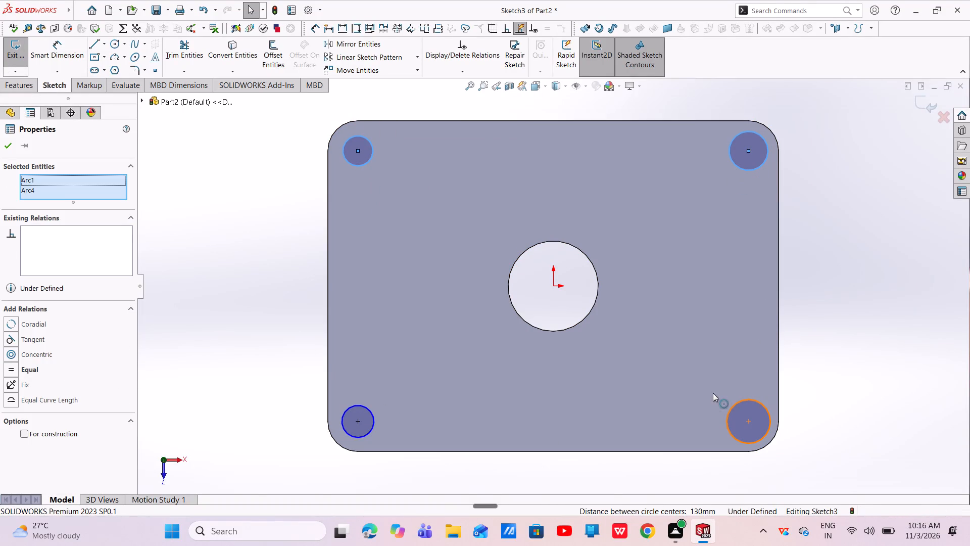
pyautogui.keyDown('ctrl'); pyautogui.click(370, 420); pyautogui.keyUp('ctrl')
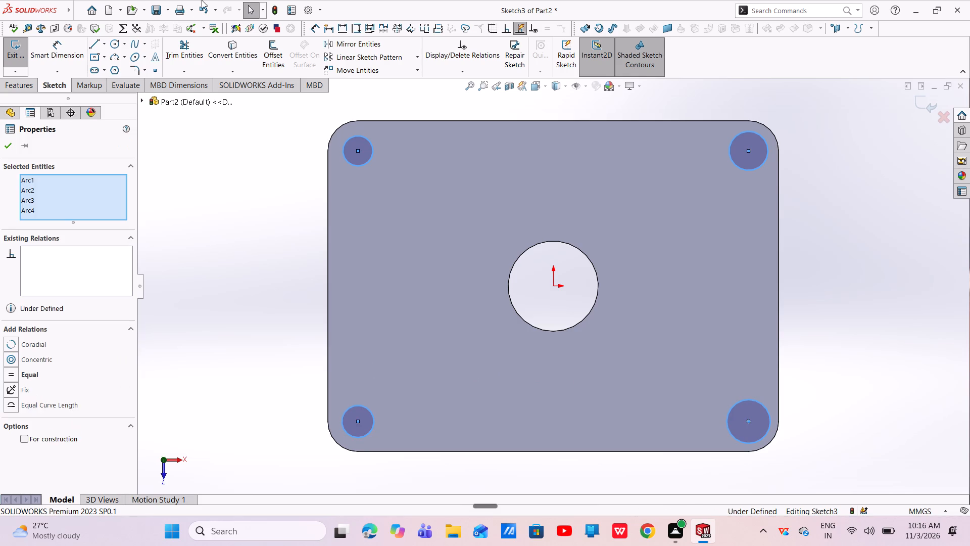
pyautogui.click(21, 374)
pyautogui.click(222, 331)
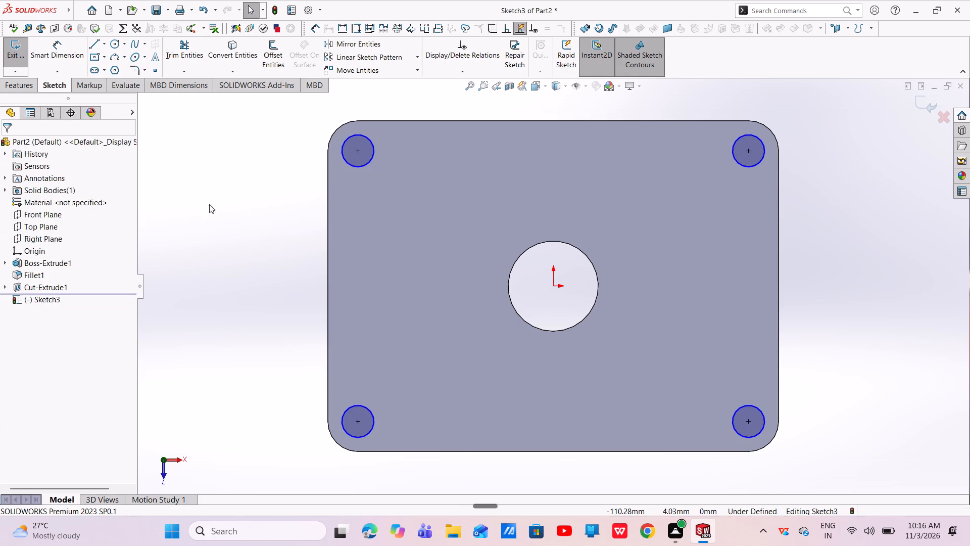
# Dimension the corner circle at X -65, Y 45 mm with a diameter of 11 mm.
pyautogui.click(78, 51)
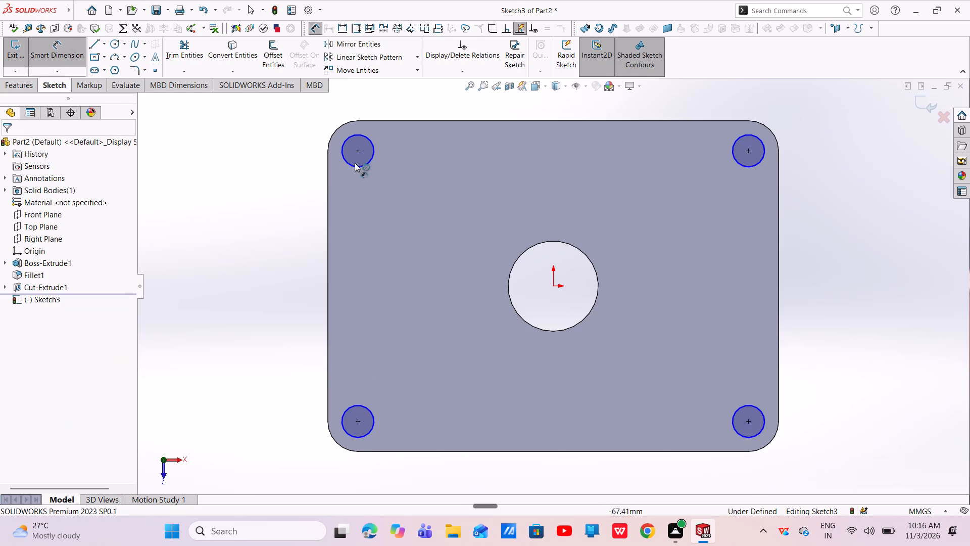
pyautogui.click(371, 158)
pyautogui.click(255, 192)
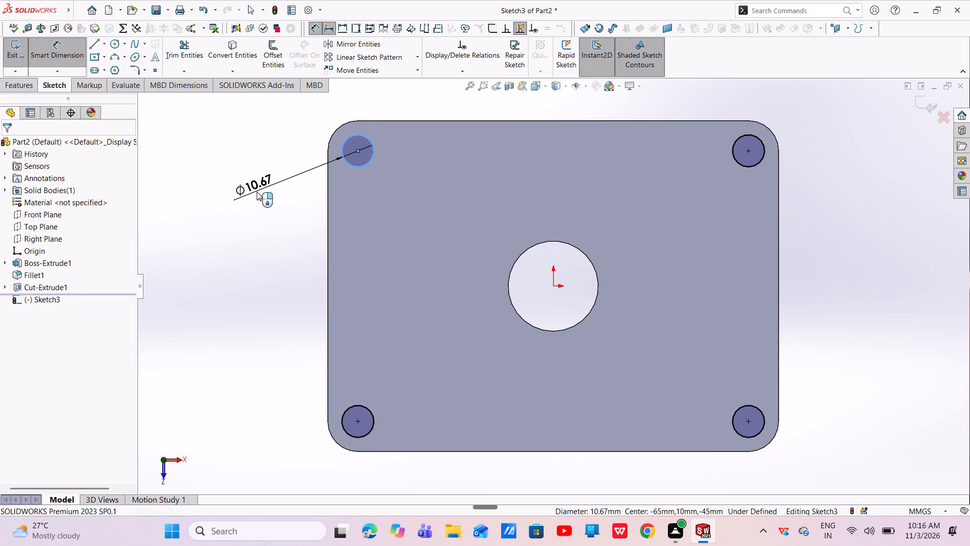
pyautogui.press('BackSpace')
pyautogui.write('11')
pyautogui.press('Return')
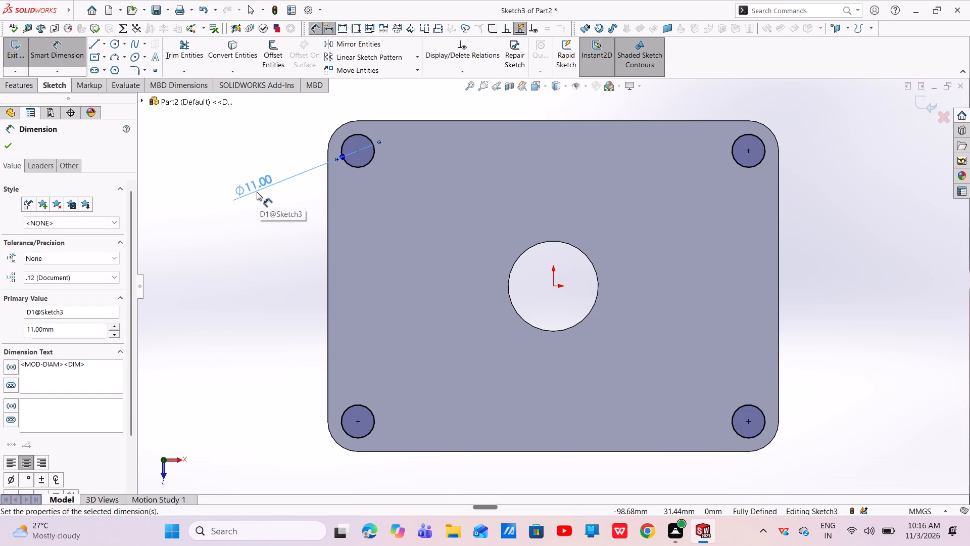
pyautogui.click(6, 144)
# Cut the four corner circles through the plate with a blind Extruded Cut 47 mm deep from the sketch plane.
pyautogui.click(9, 84)
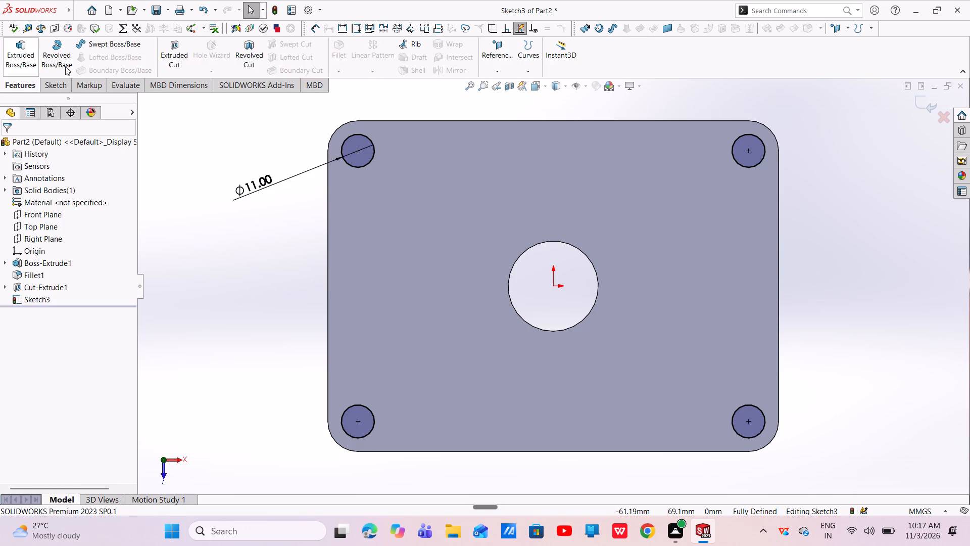
pyautogui.click(61, 79)
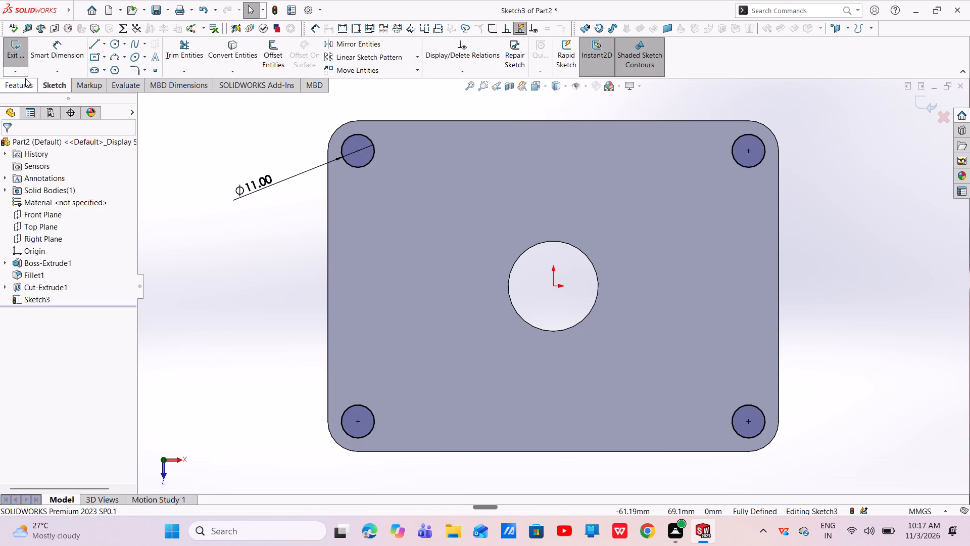
pyautogui.click(25, 78)
pyautogui.click(174, 52)
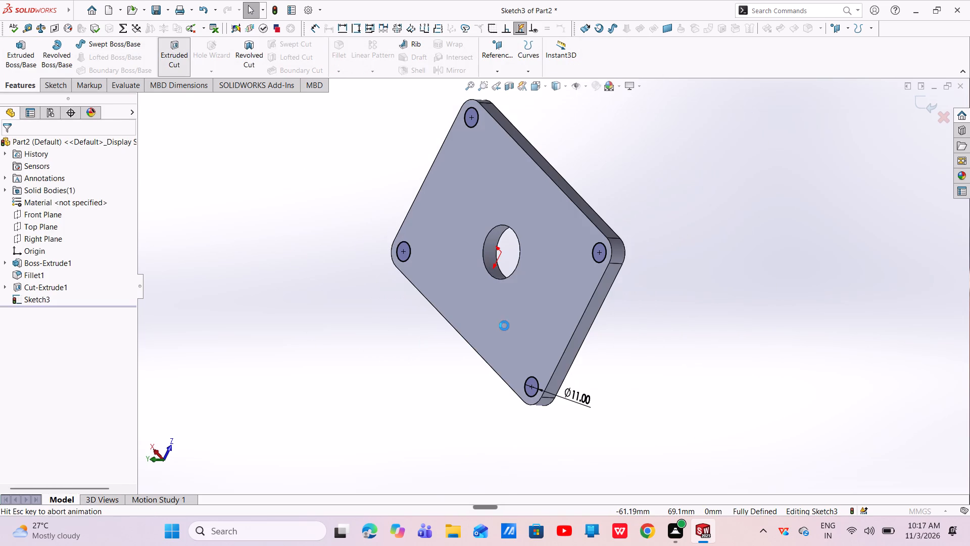
pyautogui.click(8, 139)
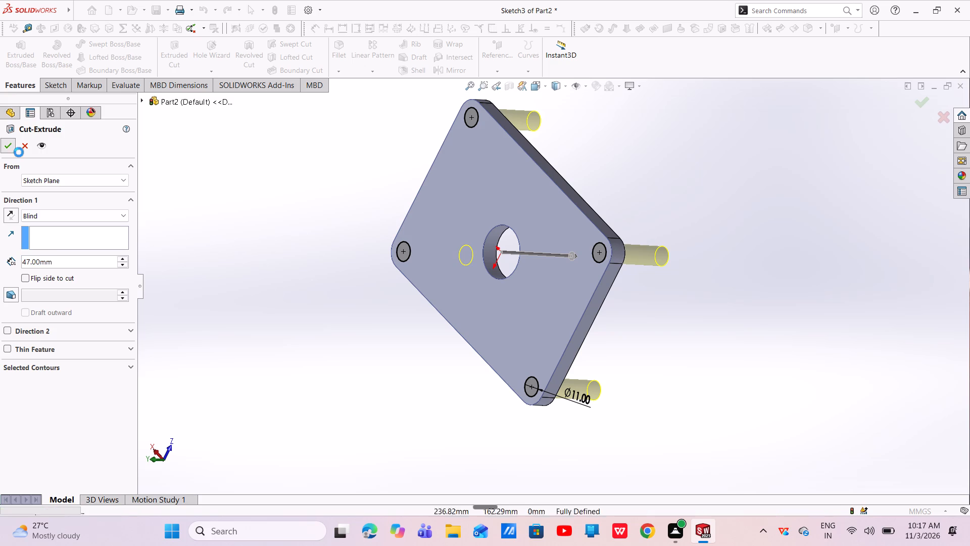
pyautogui.moveTo(450, 225); pyautogui.dragTo(504, 287, button='middle')
pyautogui.scroll(1, 473, 234)
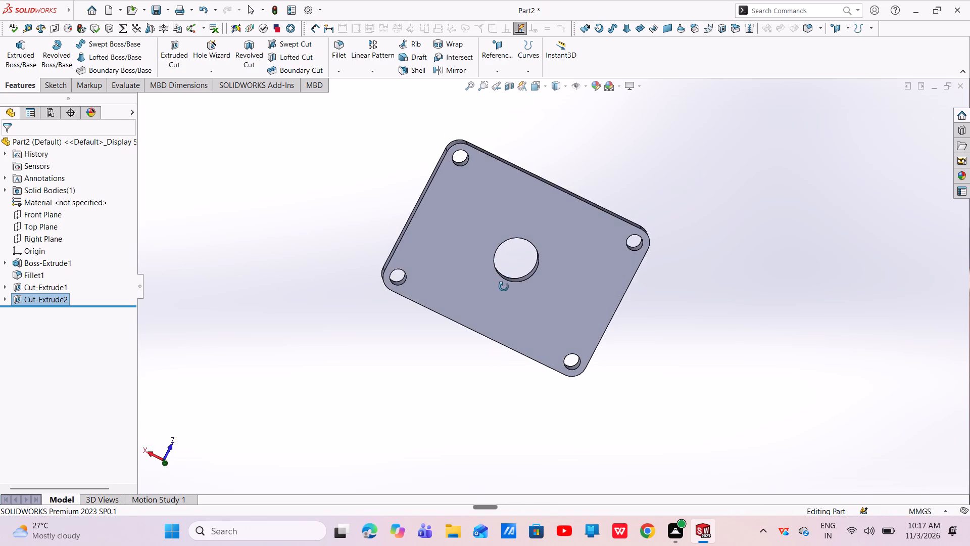
pyautogui.moveTo(504, 287); pyautogui.dragTo(502, 299, button='middle')
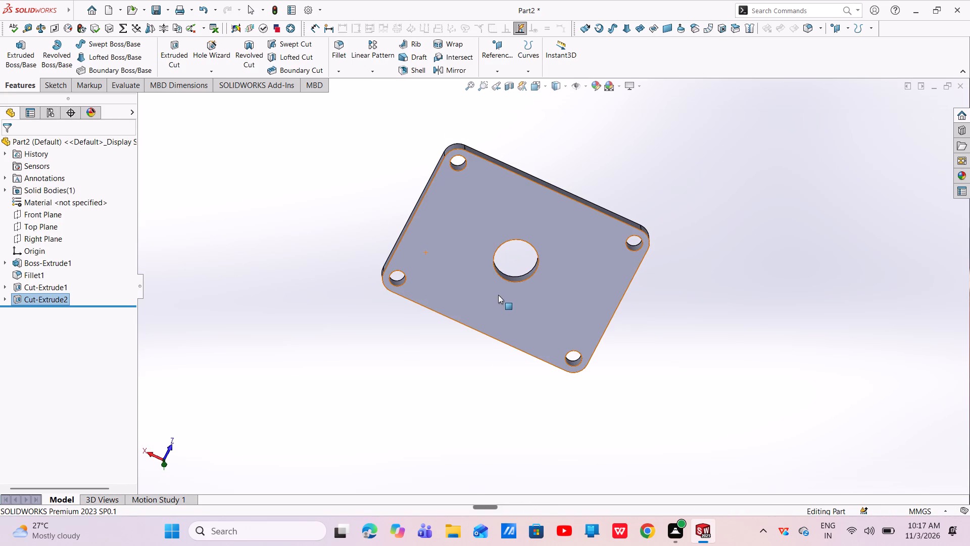
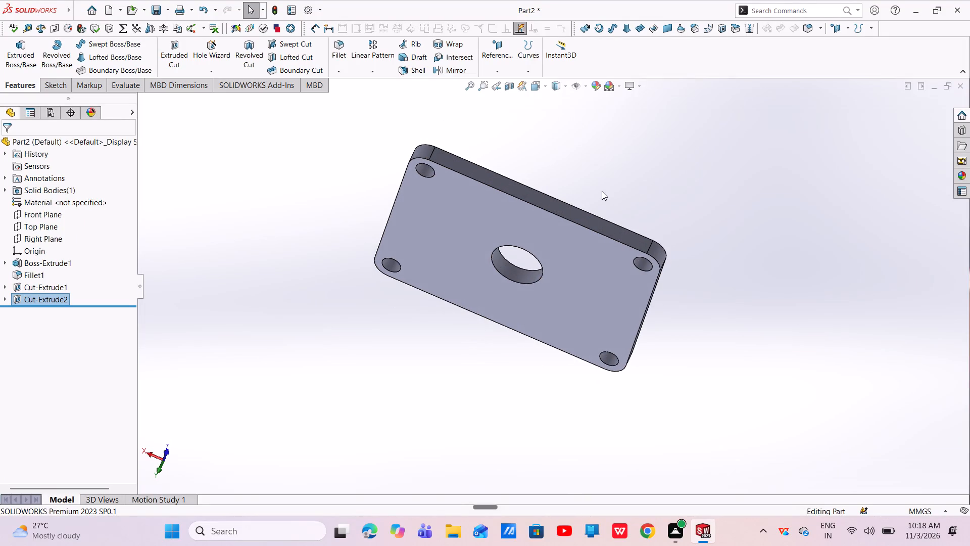
# Open a new sketch on the large bottom face of the plate, viewed square-on.
pyautogui.scroll(-3, 602, 191)
pyautogui.moveTo(547, 270); pyautogui.dragTo(746, 197, button='middle')
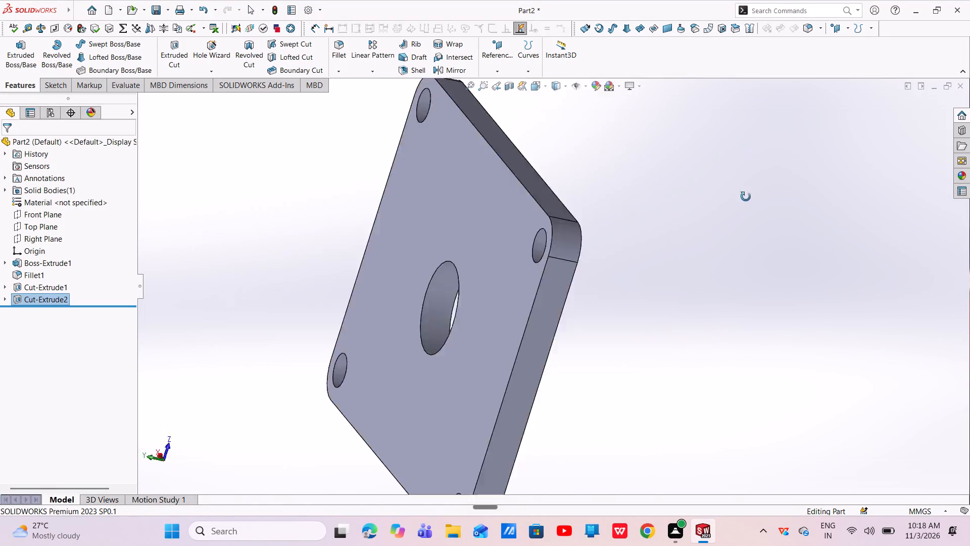
pyautogui.moveTo(746, 197); pyautogui.dragTo(551, 239, button='middle')
pyautogui.scroll(3, 544, 259)
pyautogui.scroll(-2, 544, 259)
pyautogui.scroll(2, 517, 263)
pyautogui.moveTo(517, 263); pyautogui.dragTo(566, 287, button='middle')
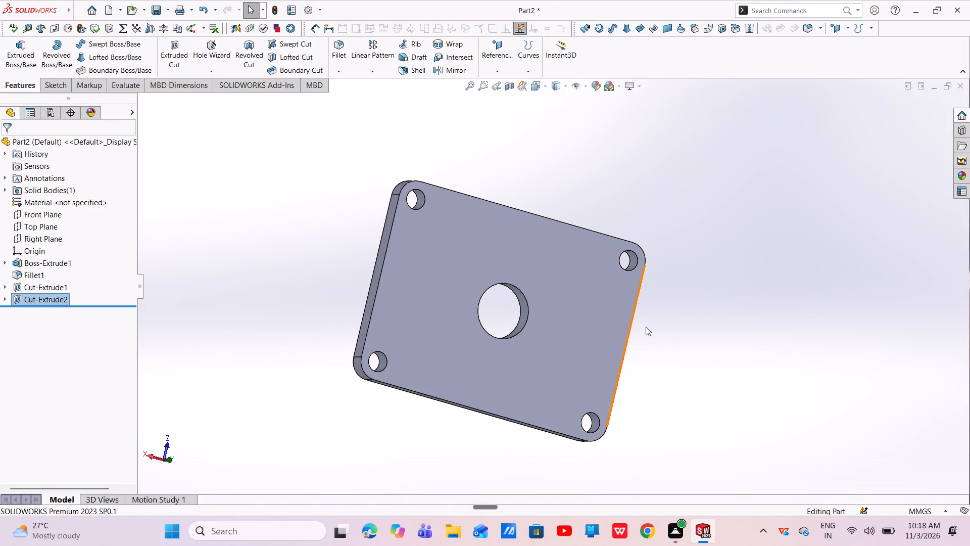
pyautogui.middleClick(646, 327)
pyautogui.moveTo(470, 257); pyautogui.dragTo(635, 326, button='middle')
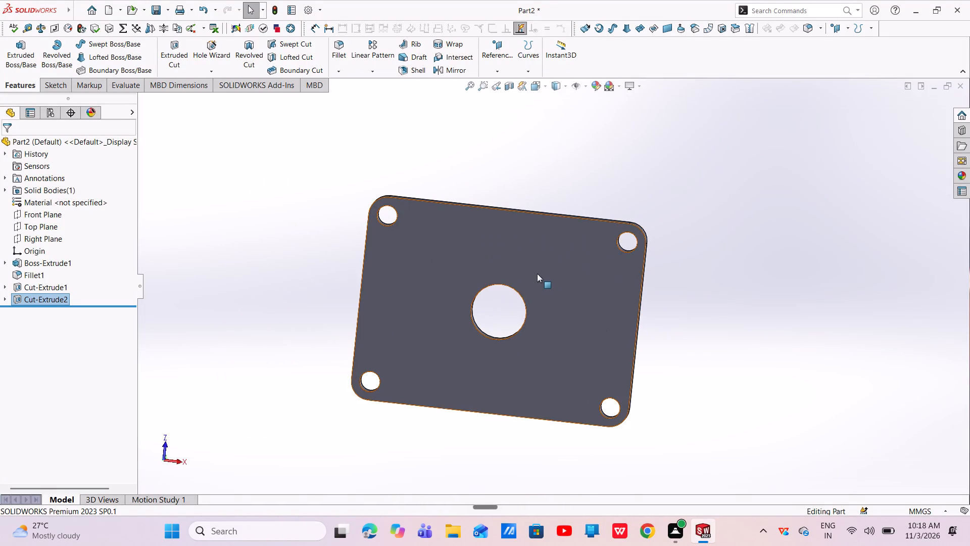
pyautogui.click(539, 270)
pyautogui.click(574, 237)
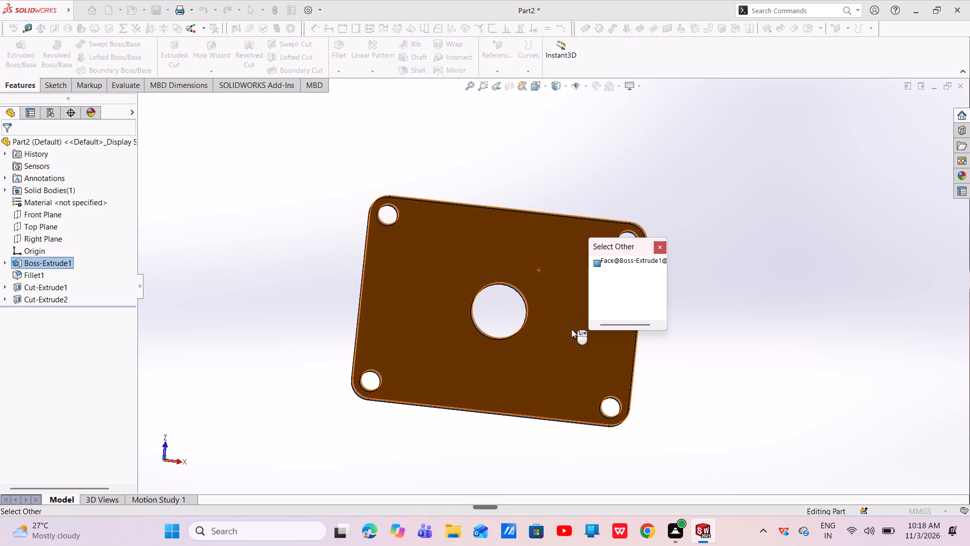
pyautogui.click(662, 244)
pyautogui.click(517, 254)
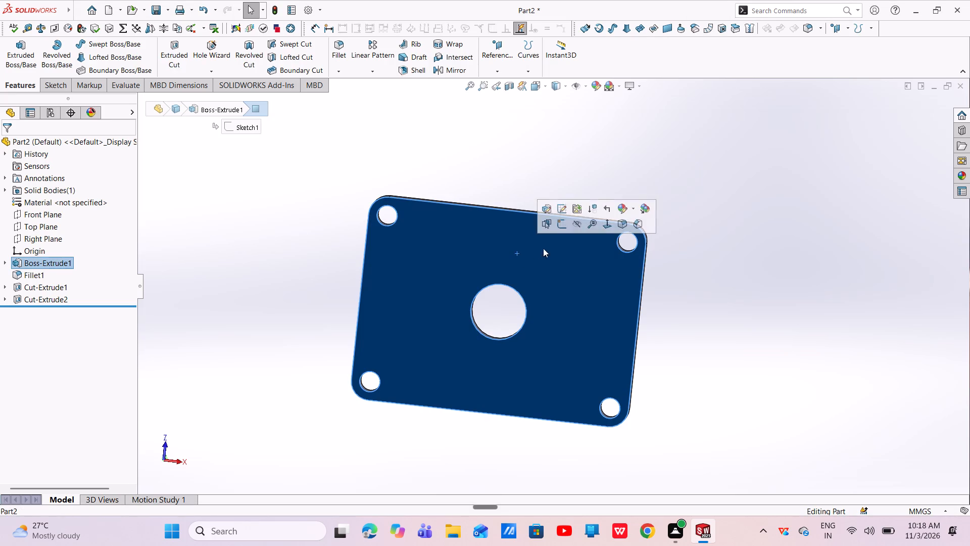
pyautogui.click(560, 225)
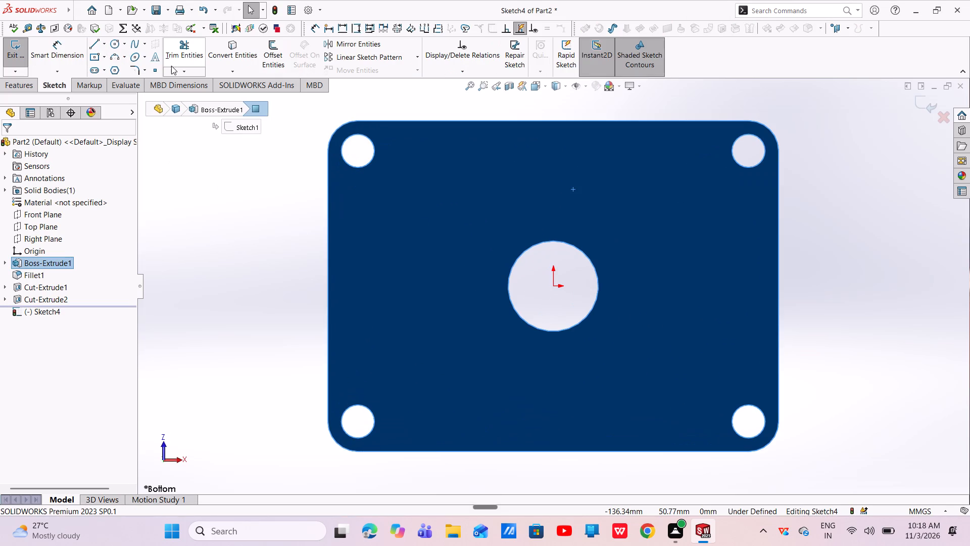
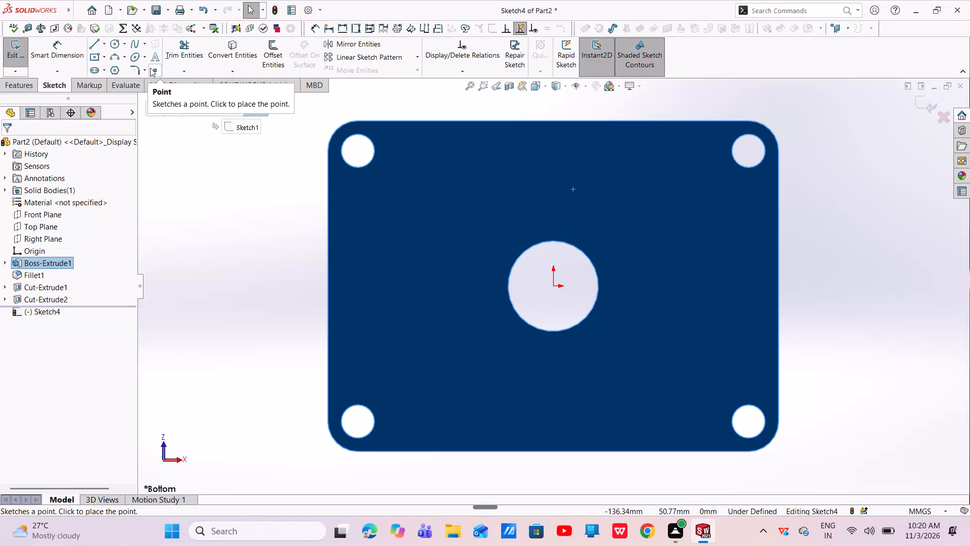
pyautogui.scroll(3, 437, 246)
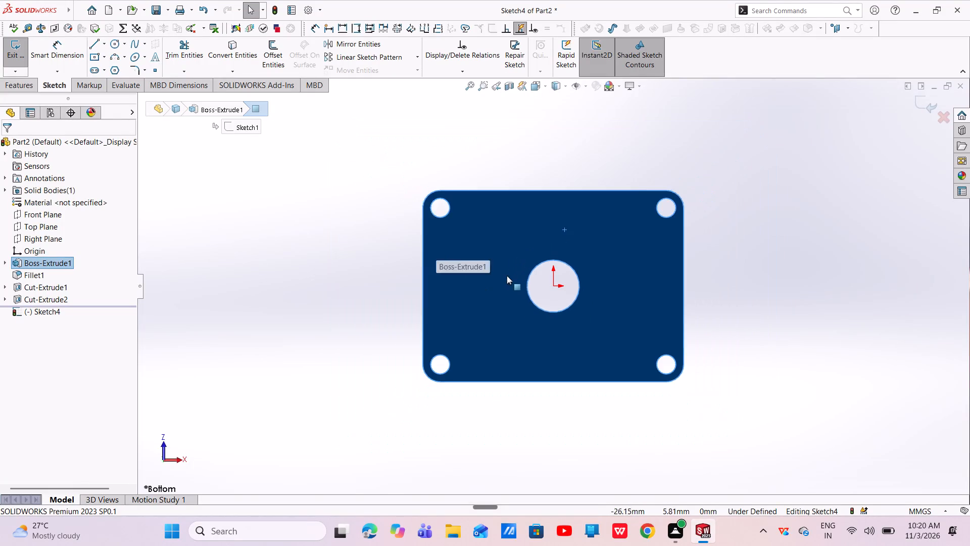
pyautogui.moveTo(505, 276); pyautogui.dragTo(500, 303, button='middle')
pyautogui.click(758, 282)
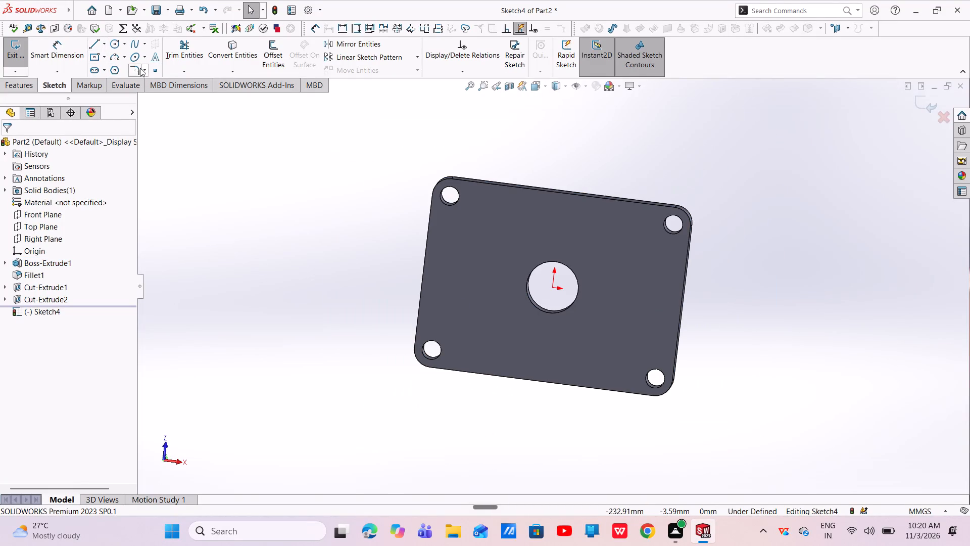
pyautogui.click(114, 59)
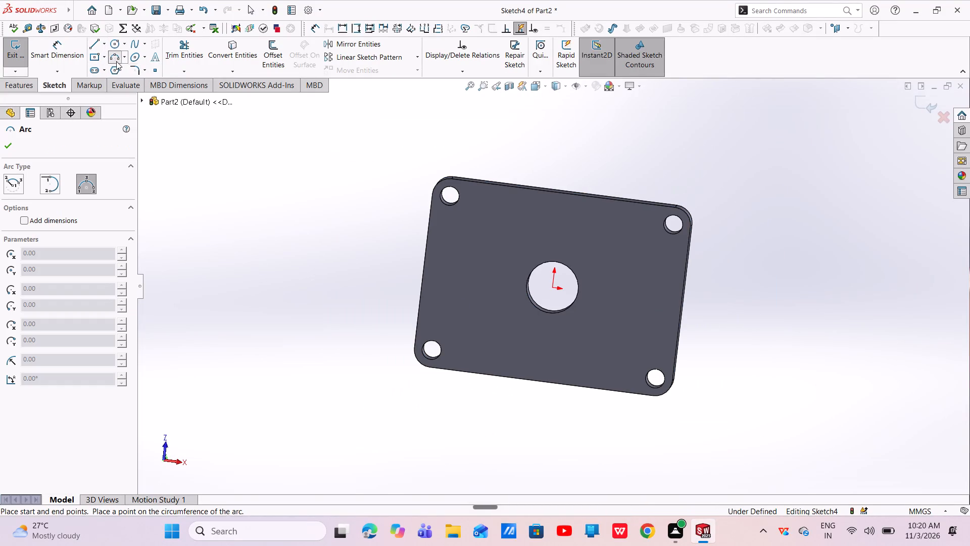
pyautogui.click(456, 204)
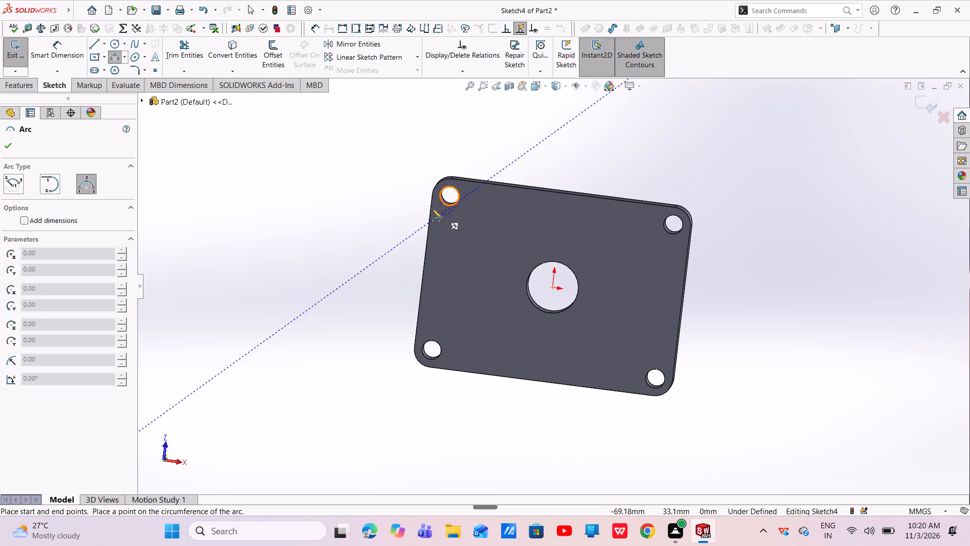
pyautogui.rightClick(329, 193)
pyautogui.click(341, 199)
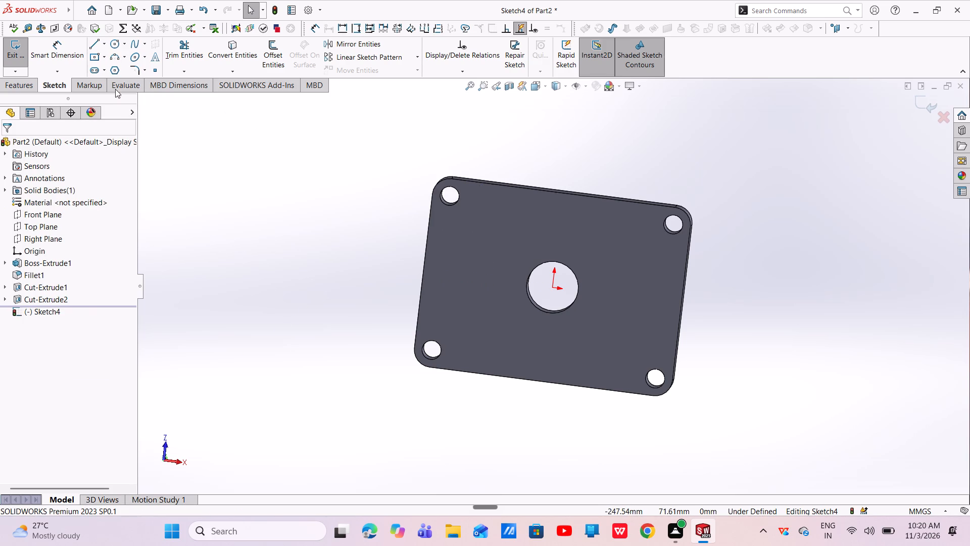
# Sketch a four-point spline from beside one corner hole, around the central hole, to the plate edge by the diagonally opposite corner hole.
pyautogui.click(132, 42)
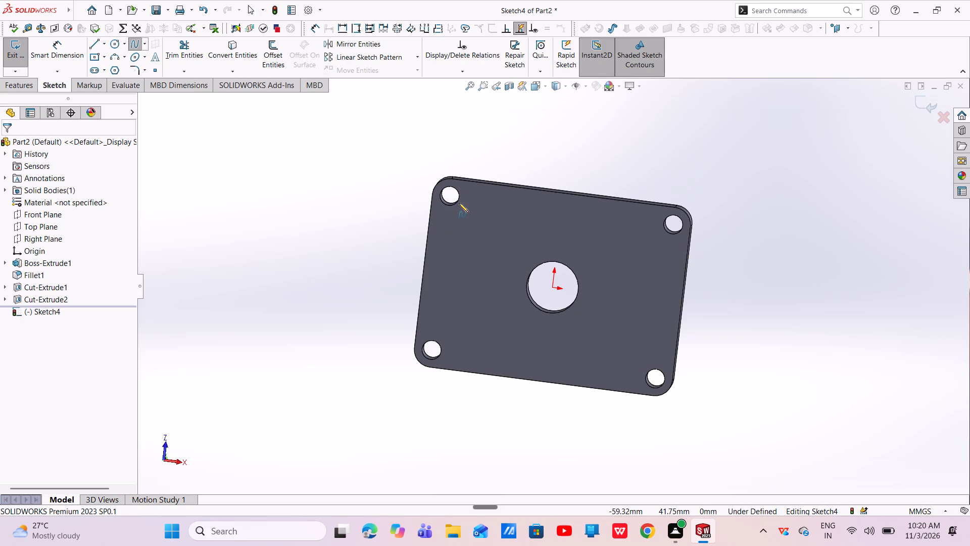
pyautogui.click(459, 203)
pyautogui.click(524, 215)
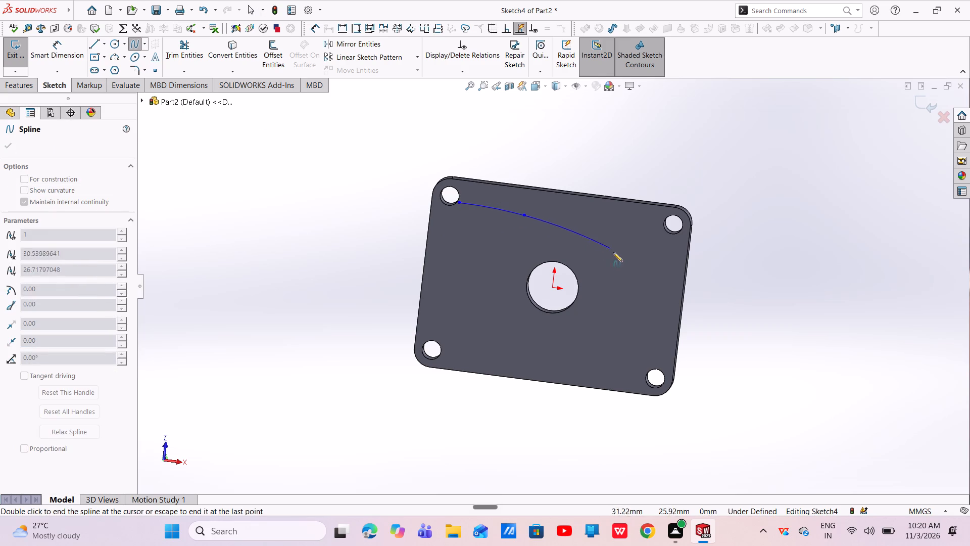
pyautogui.click(617, 326)
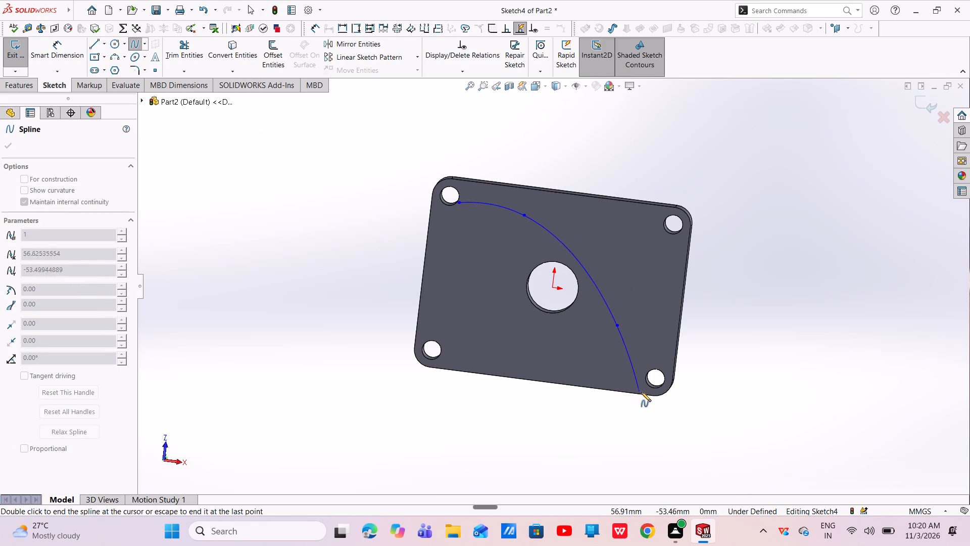
pyautogui.click(655, 397)
pyautogui.rightClick(655, 397)
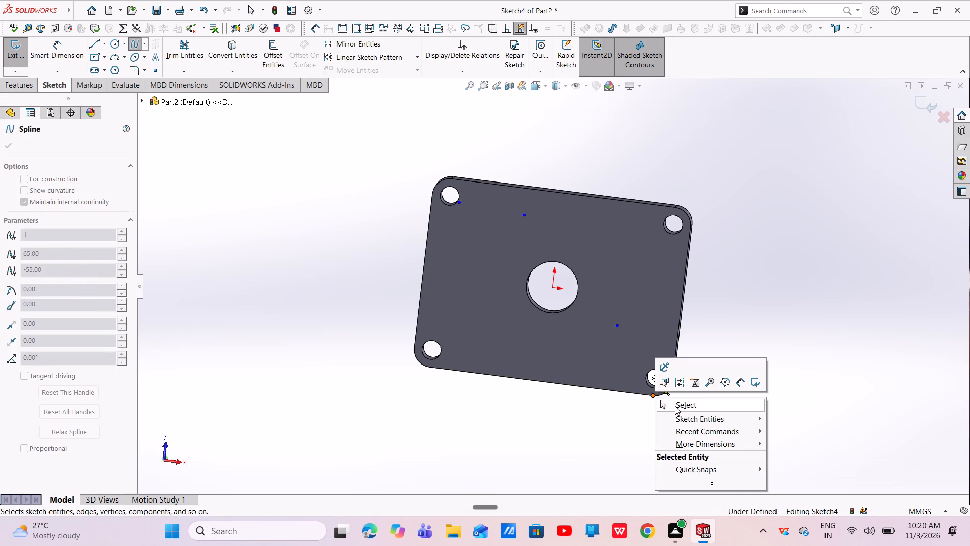
pyautogui.click(675, 406)
# Reshape the spline by moving its second point to about X 38.3, Y 5.6 mm, beside the central hole.
pyautogui.click(522, 214)
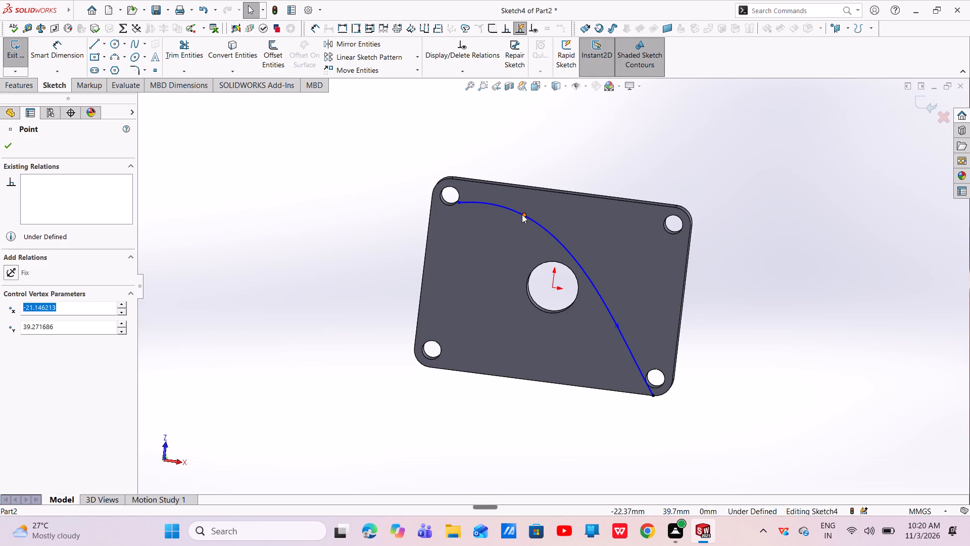
pyautogui.moveTo(523, 214); pyautogui.dragTo(471, 288)
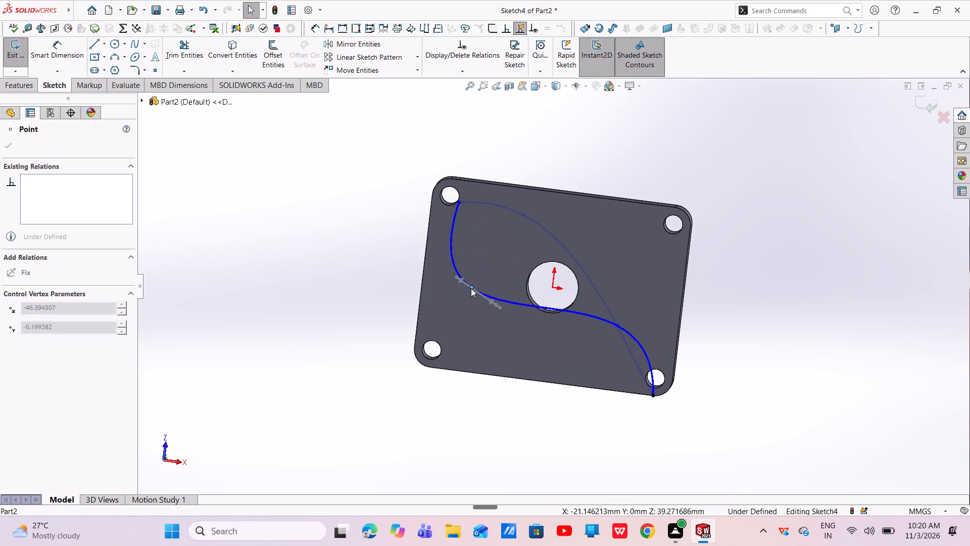
pyautogui.moveTo(471, 288); pyautogui.dragTo(564, 239)
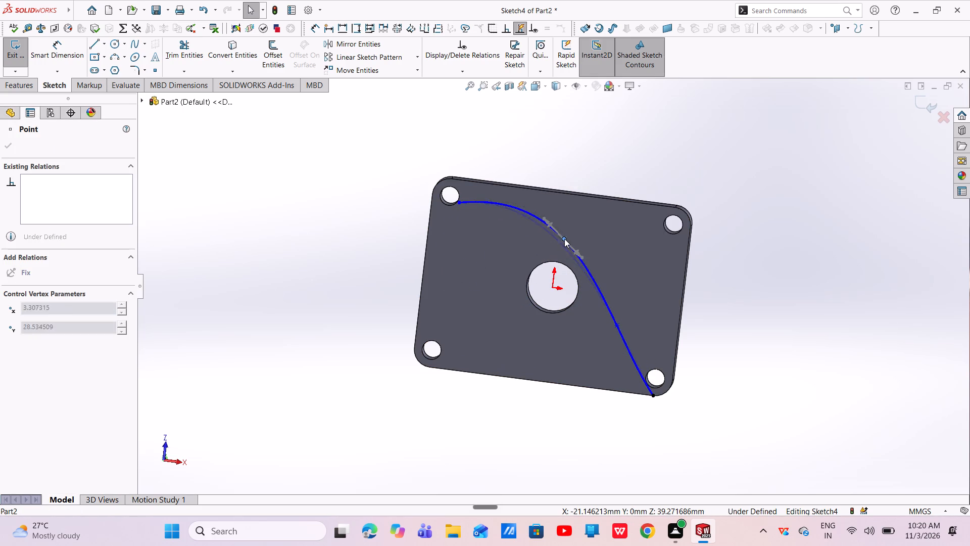
pyautogui.moveTo(564, 239); pyautogui.dragTo(638, 269)
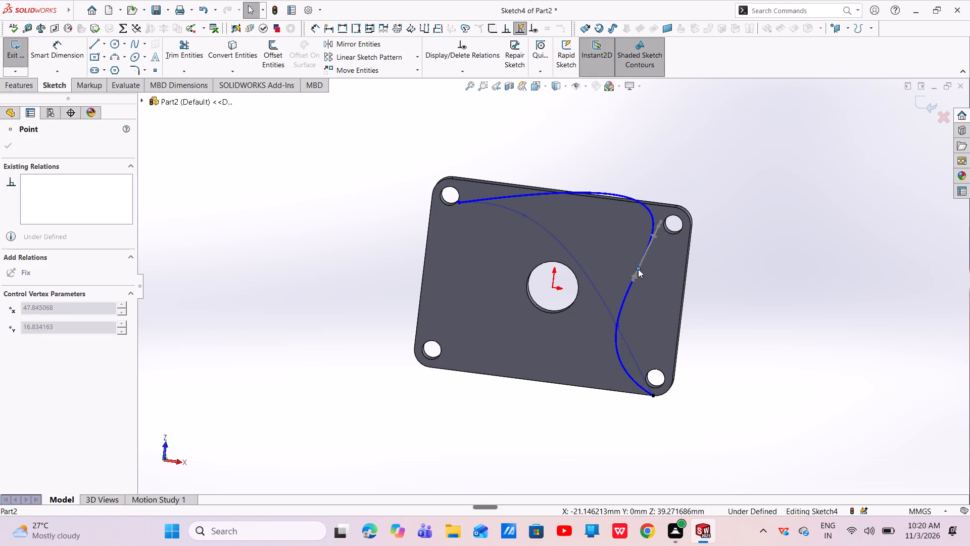
pyautogui.moveTo(638, 269); pyautogui.dragTo(619, 286)
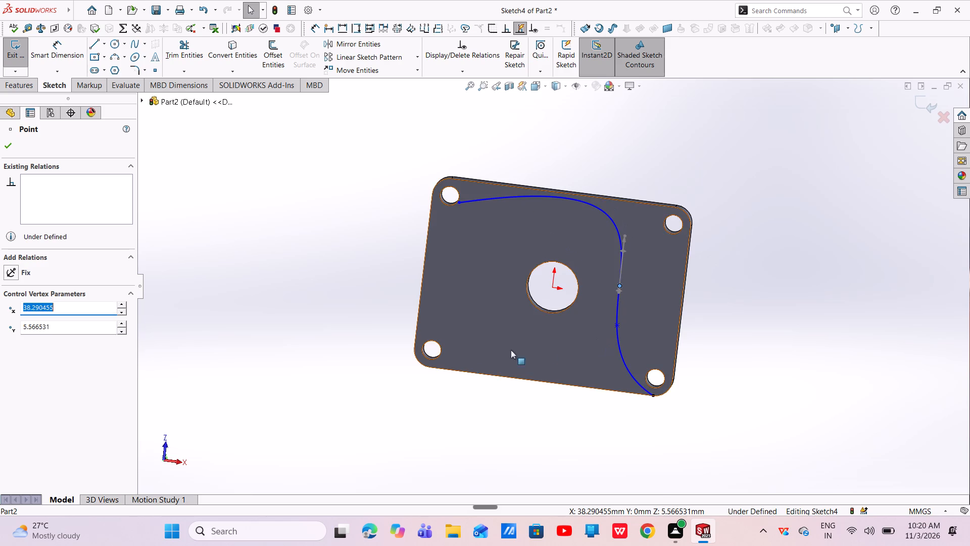
pyautogui.click(310, 402)
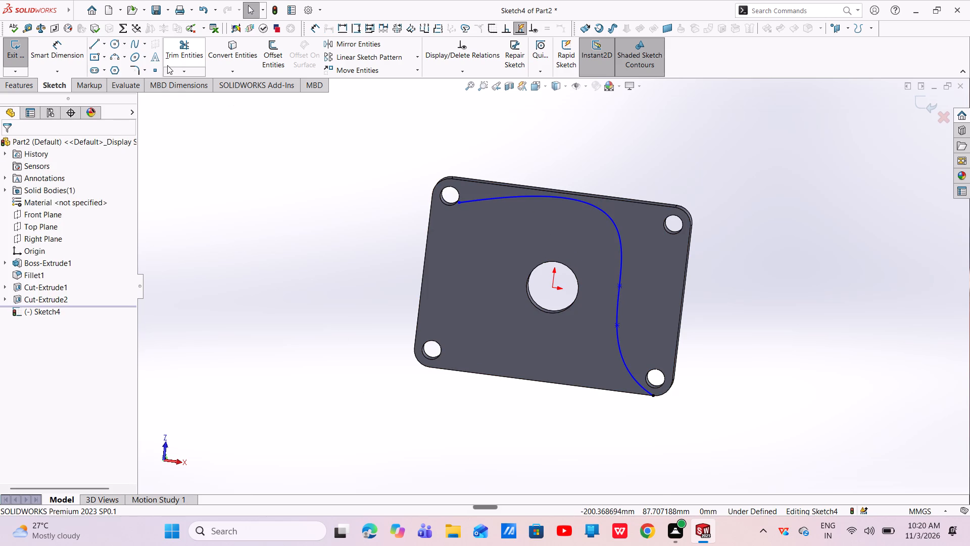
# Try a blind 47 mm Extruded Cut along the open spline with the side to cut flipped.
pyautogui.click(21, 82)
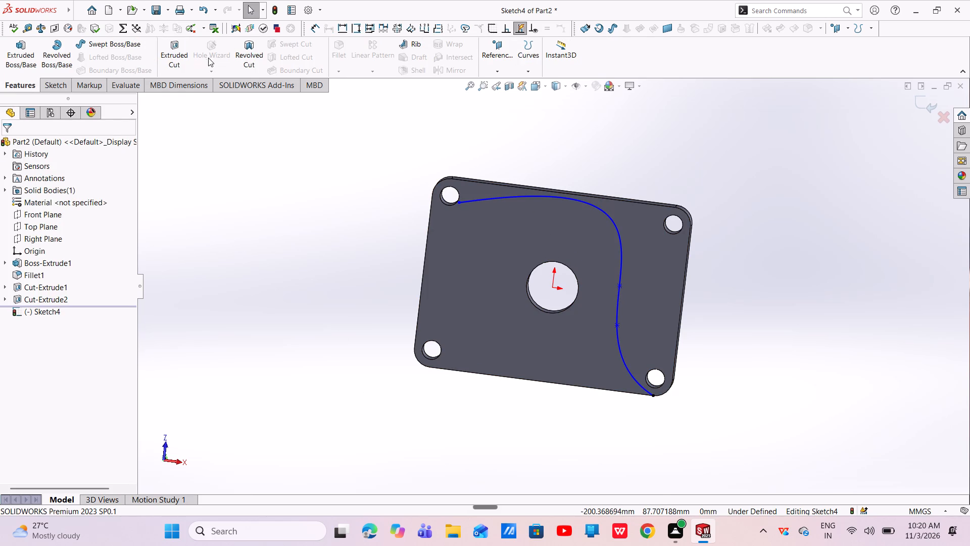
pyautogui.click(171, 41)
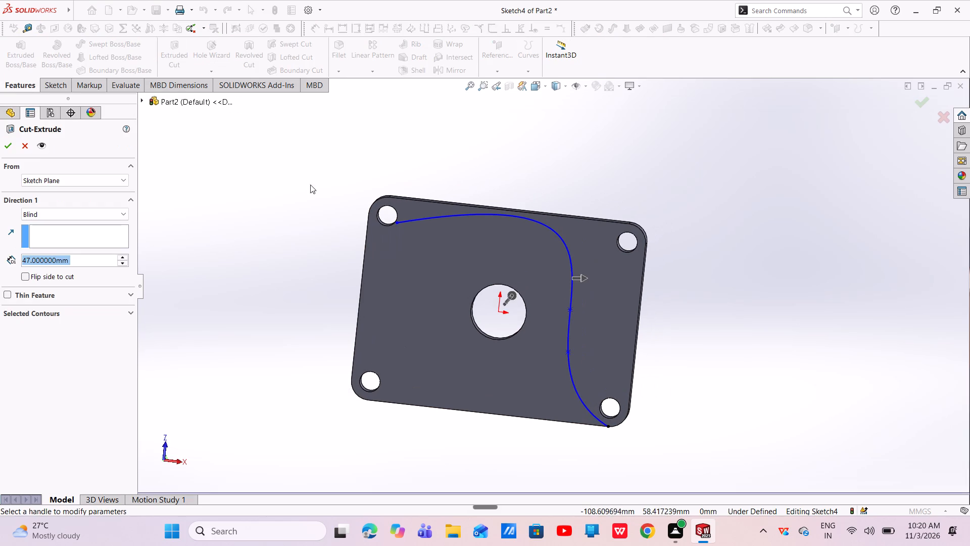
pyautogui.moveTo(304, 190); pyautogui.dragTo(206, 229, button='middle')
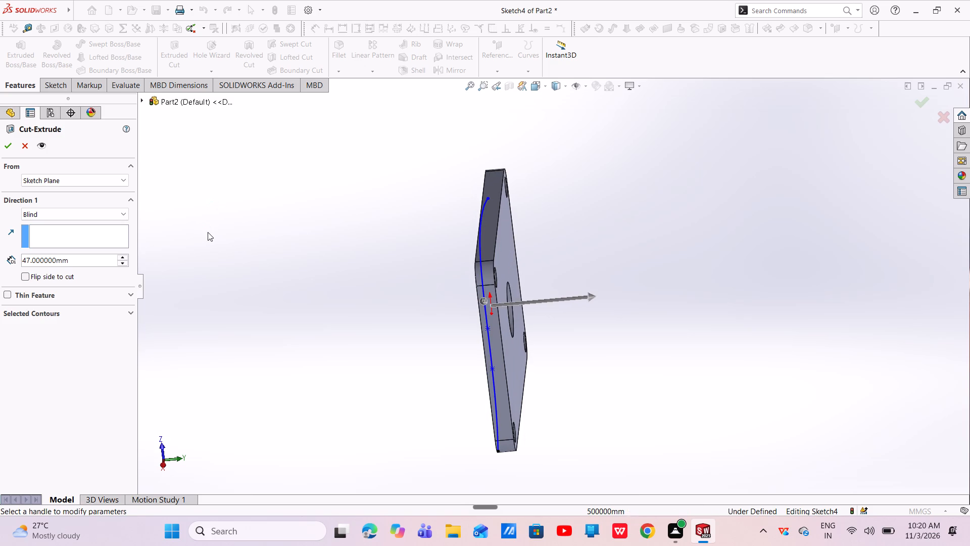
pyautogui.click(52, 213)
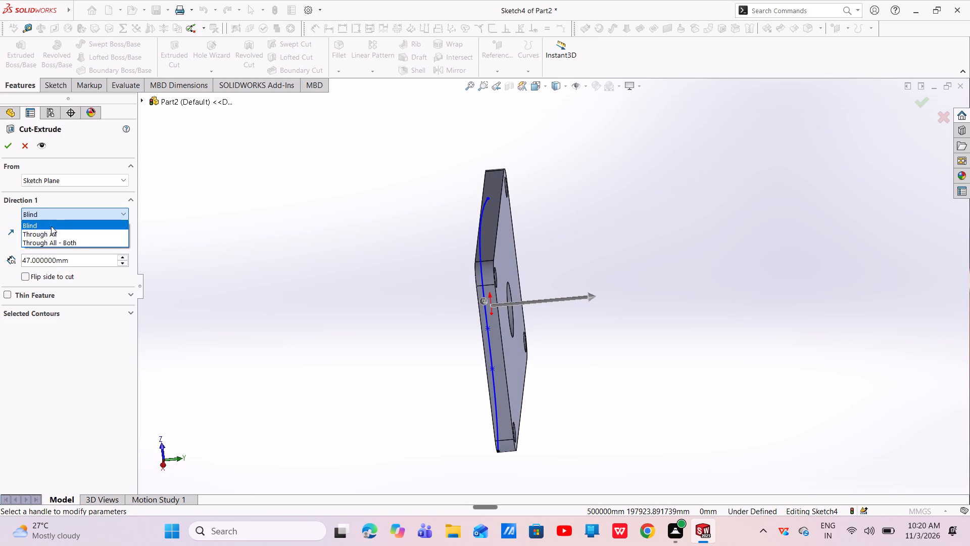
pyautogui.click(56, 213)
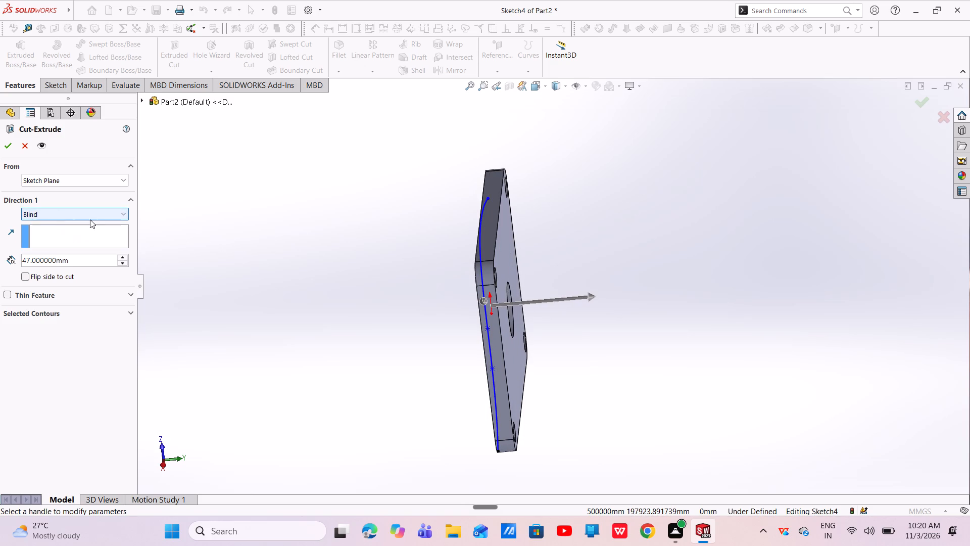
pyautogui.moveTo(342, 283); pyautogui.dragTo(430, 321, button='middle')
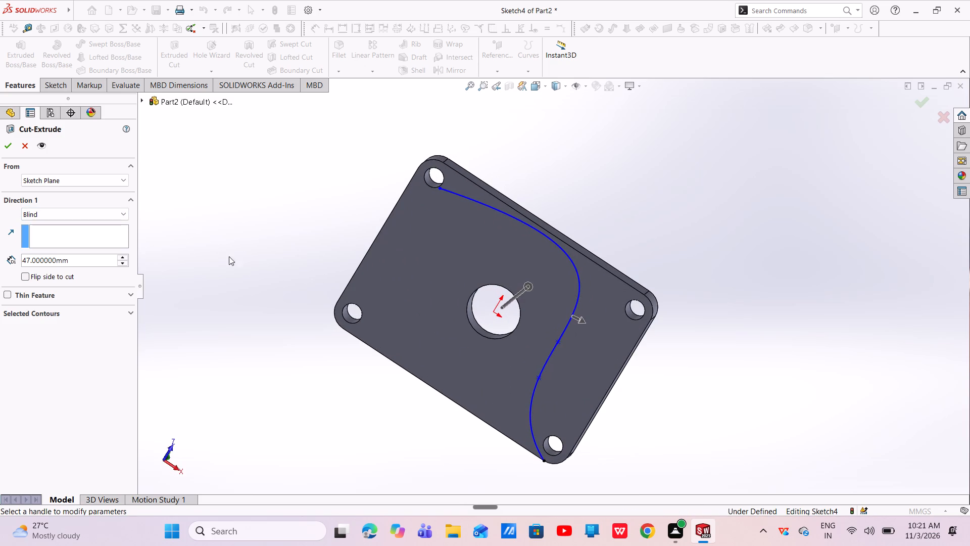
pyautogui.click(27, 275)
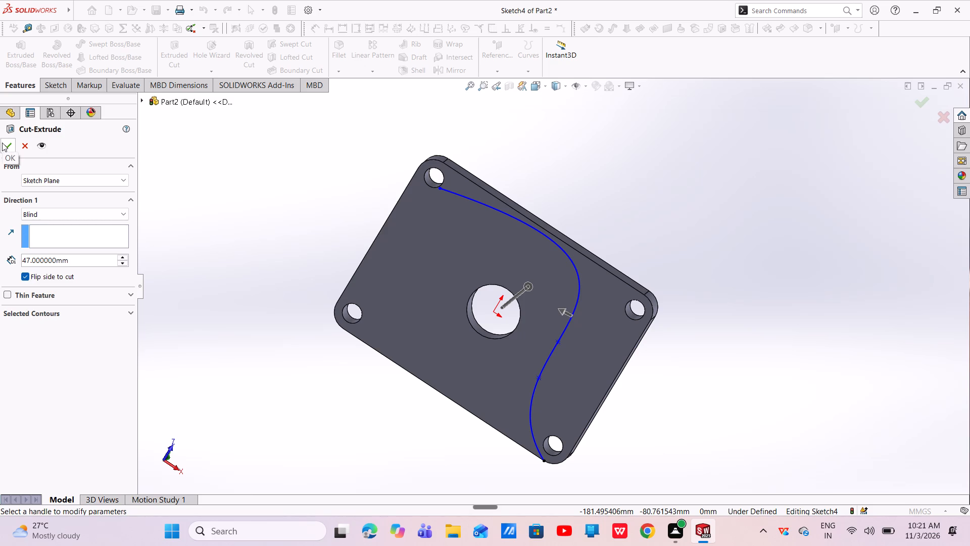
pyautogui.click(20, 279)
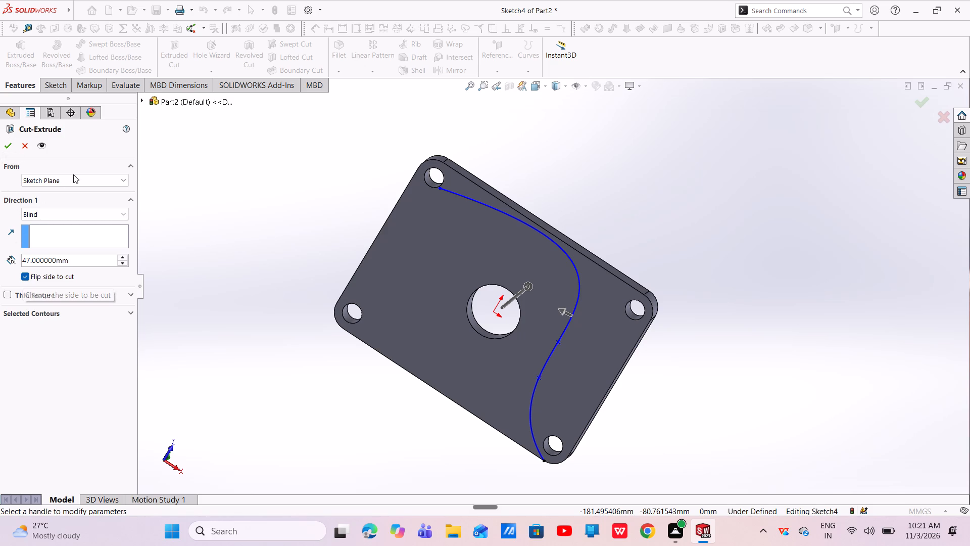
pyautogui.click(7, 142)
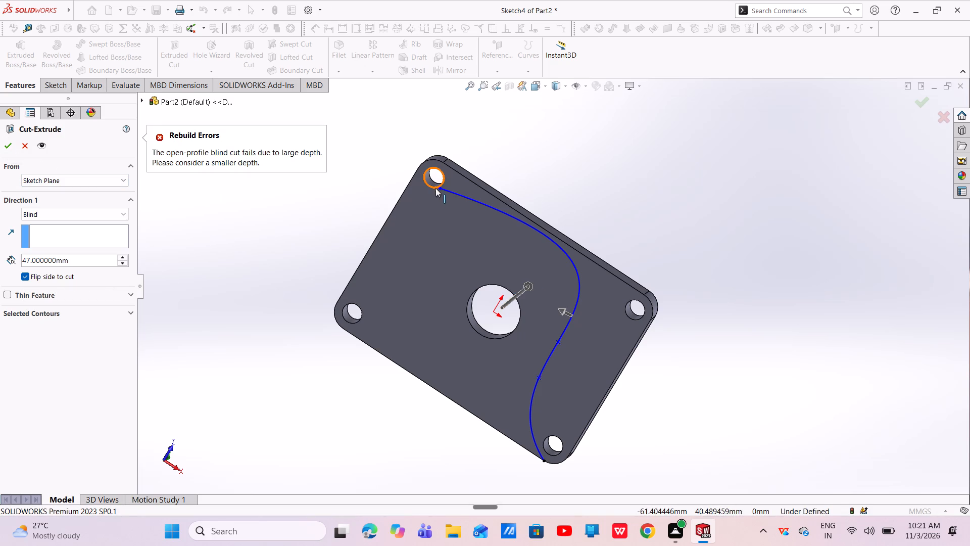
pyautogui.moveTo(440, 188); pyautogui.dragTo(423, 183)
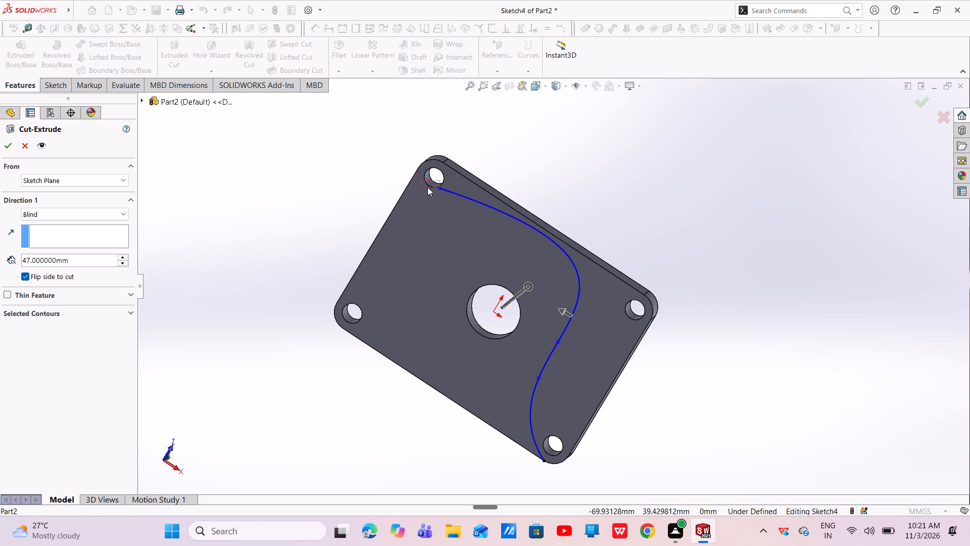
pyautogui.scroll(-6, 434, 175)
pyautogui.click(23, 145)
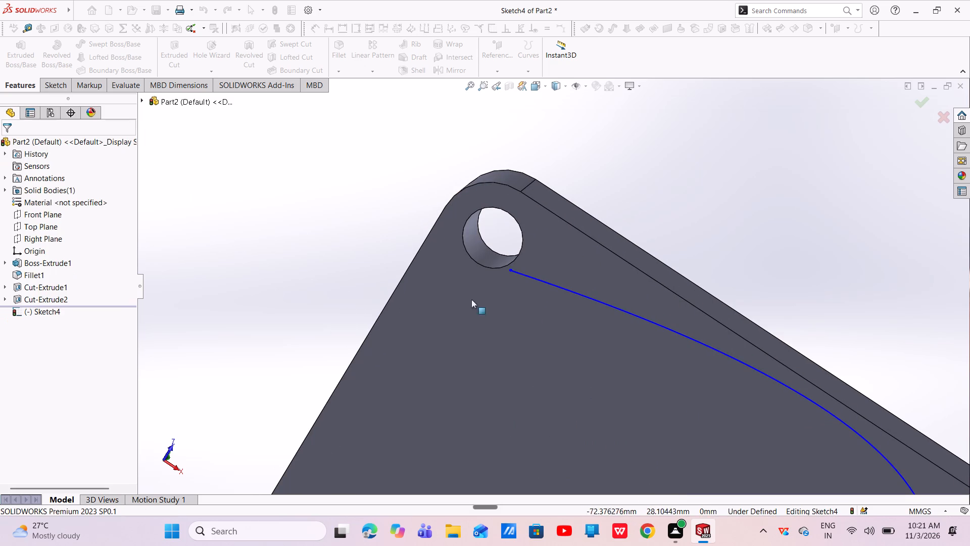
# Move the spline's start point past the corner hole onto the plate's short edge, at about X -75, Y 39 mm.
pyautogui.moveTo(511, 268); pyautogui.dragTo(433, 241)
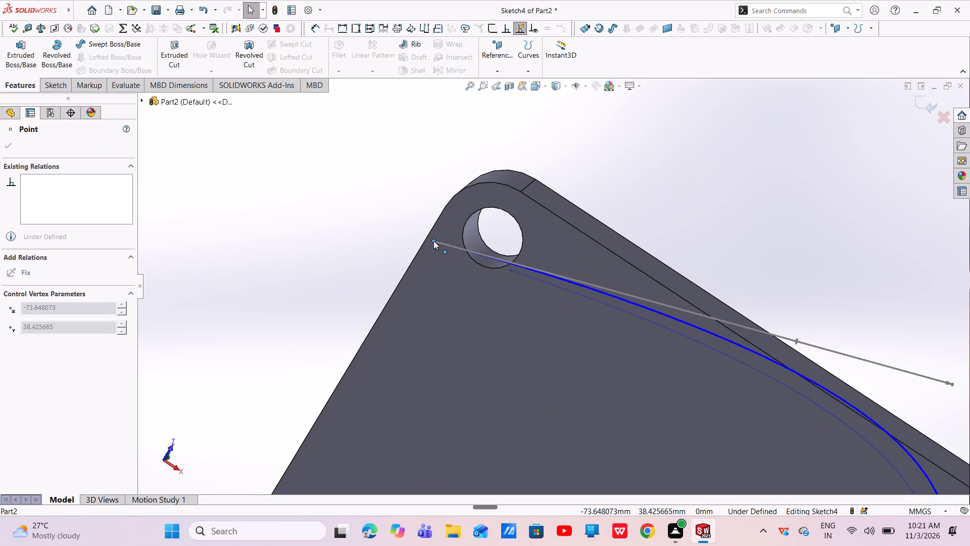
pyautogui.moveTo(433, 241); pyautogui.dragTo(430, 235)
pyautogui.scroll(1, 435, 301)
pyautogui.scroll(-1, 435, 301)
pyautogui.scroll(2, 435, 301)
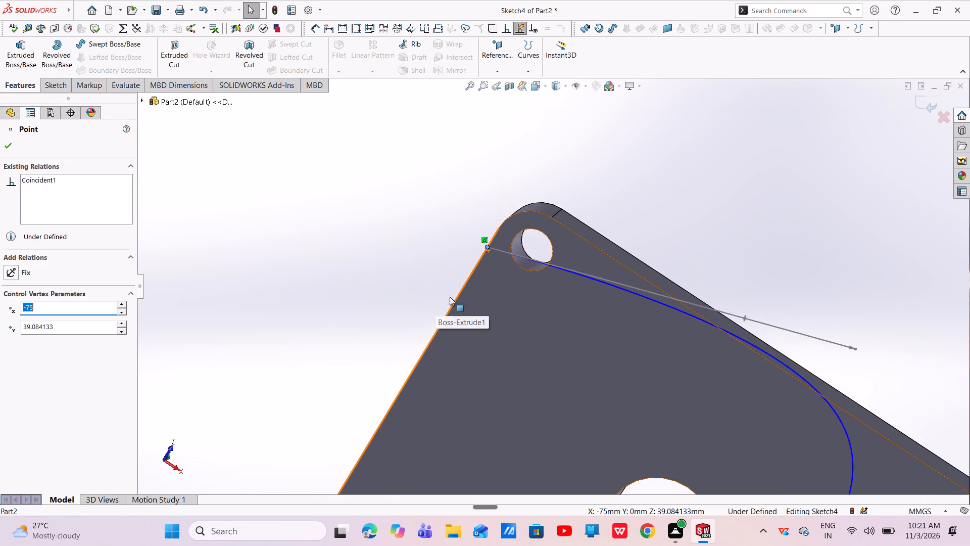
pyautogui.scroll(2, 542, 317)
pyautogui.scroll(-1, 542, 316)
pyautogui.scroll(4, 542, 316)
pyautogui.scroll(-2, 663, 361)
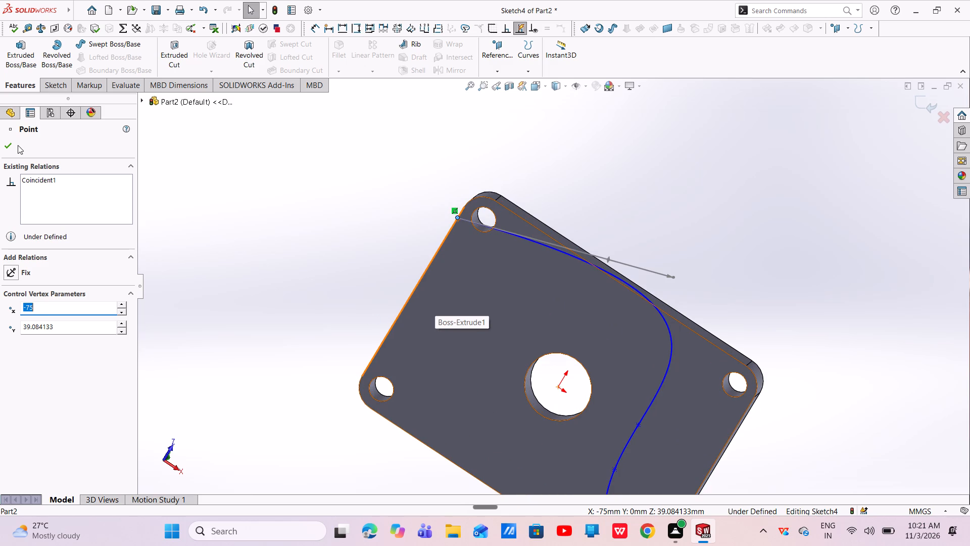
pyautogui.click(11, 143)
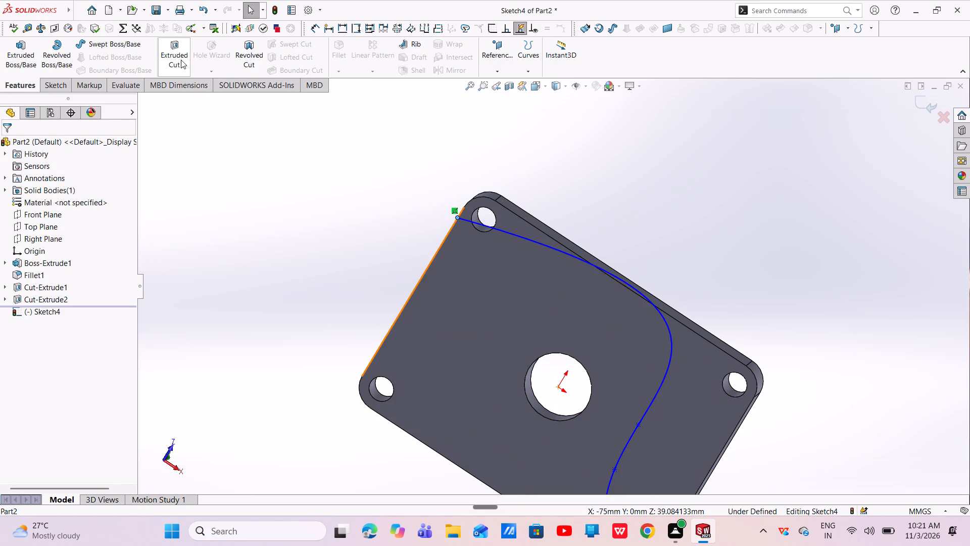
# Shift the spline so its start point slides along the short edge to about Y 24.4 mm, and try the blind 47 mm Extruded Cut.
pyautogui.click(181, 60)
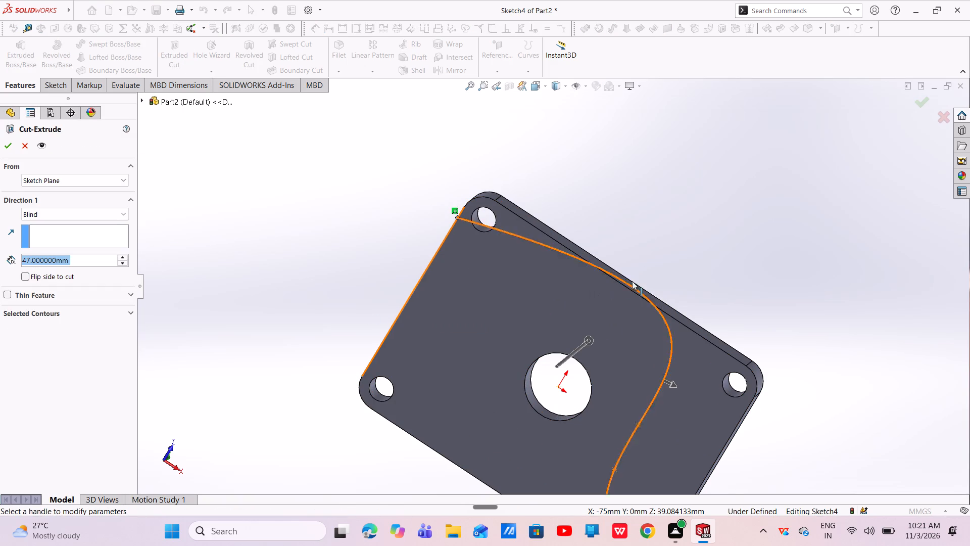
pyautogui.moveTo(635, 288); pyautogui.dragTo(609, 310)
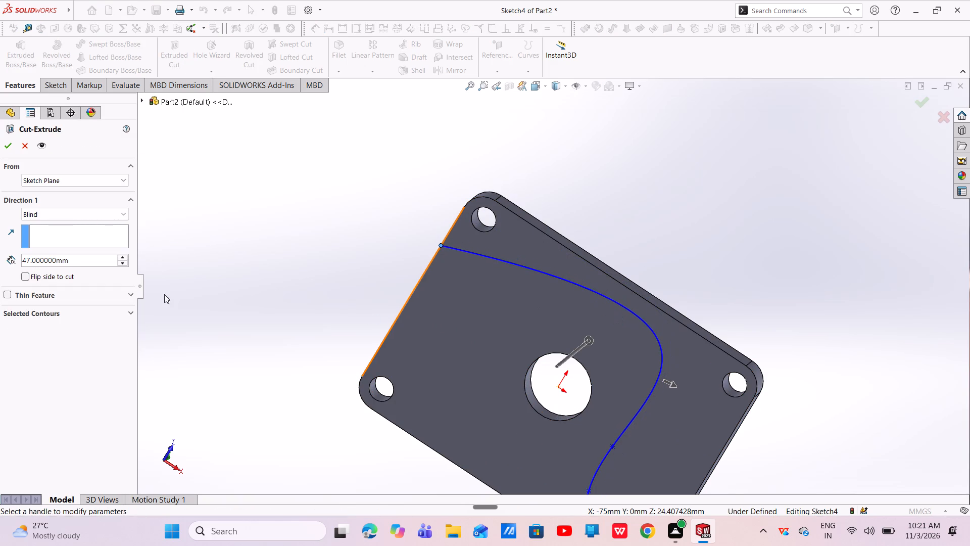
pyautogui.click(8, 143)
pyautogui.doubleClick(8, 143)
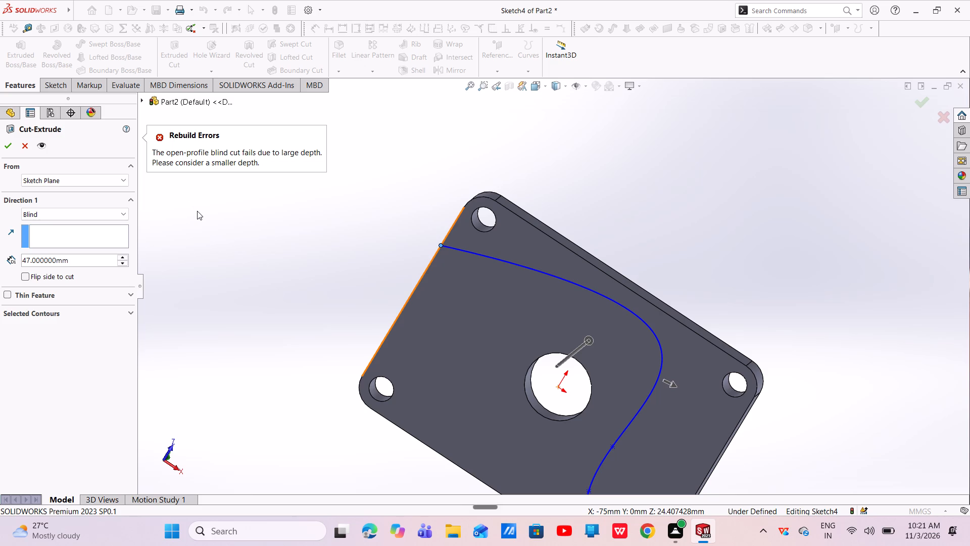
pyautogui.click(27, 146)
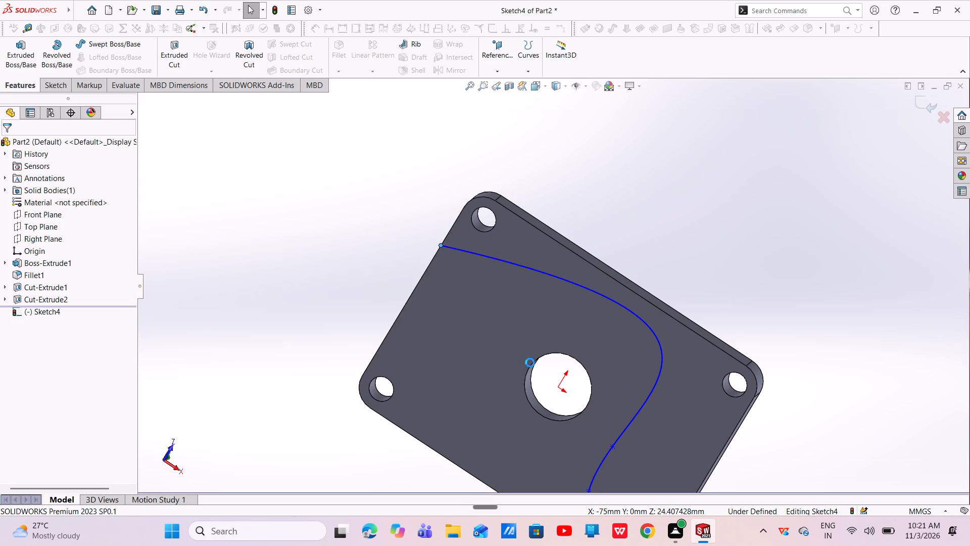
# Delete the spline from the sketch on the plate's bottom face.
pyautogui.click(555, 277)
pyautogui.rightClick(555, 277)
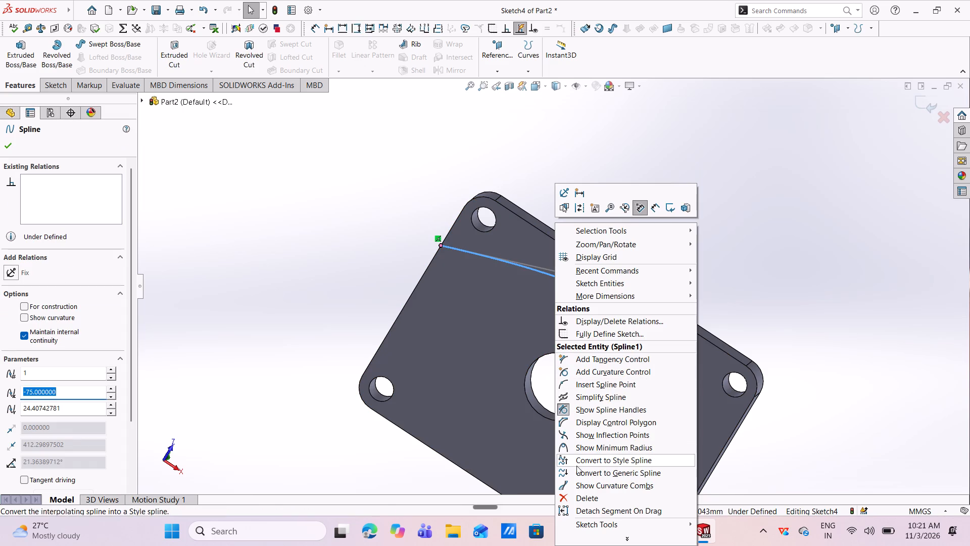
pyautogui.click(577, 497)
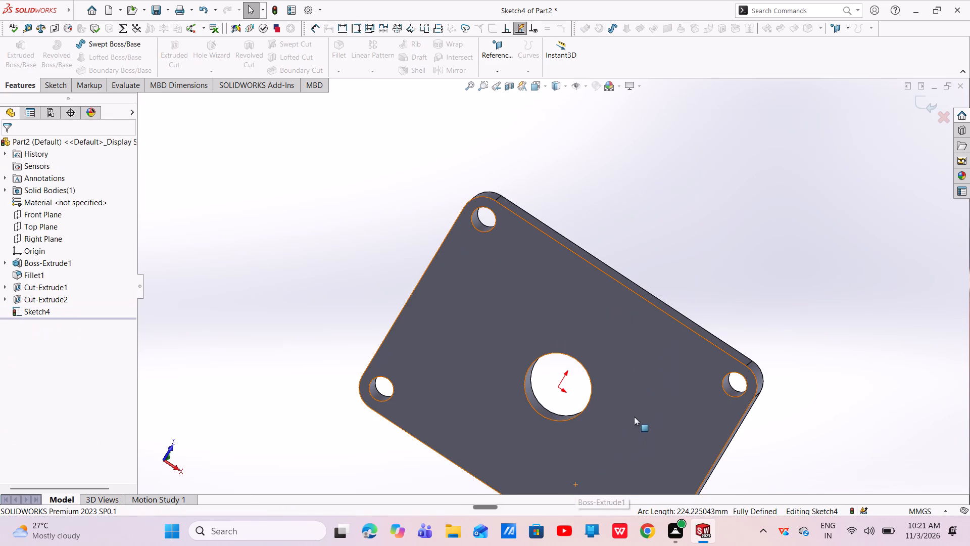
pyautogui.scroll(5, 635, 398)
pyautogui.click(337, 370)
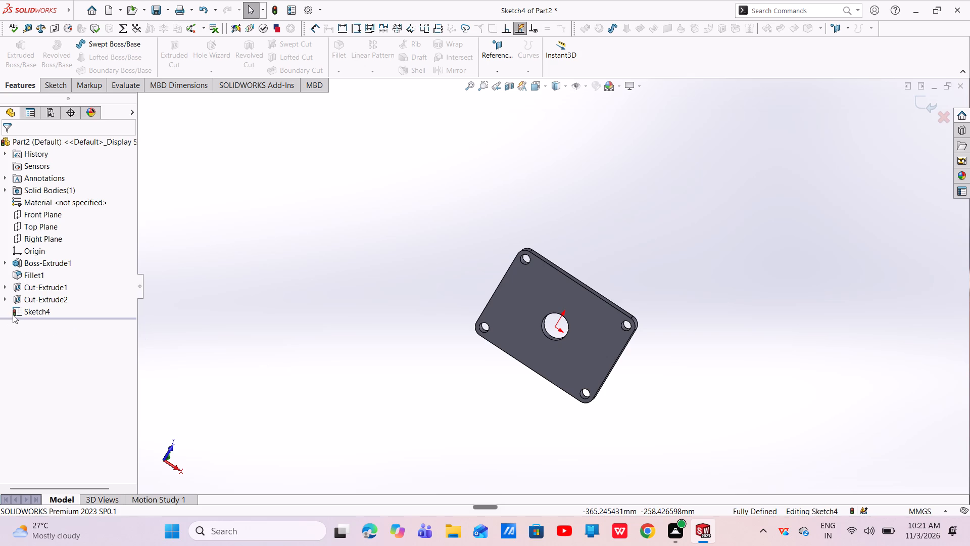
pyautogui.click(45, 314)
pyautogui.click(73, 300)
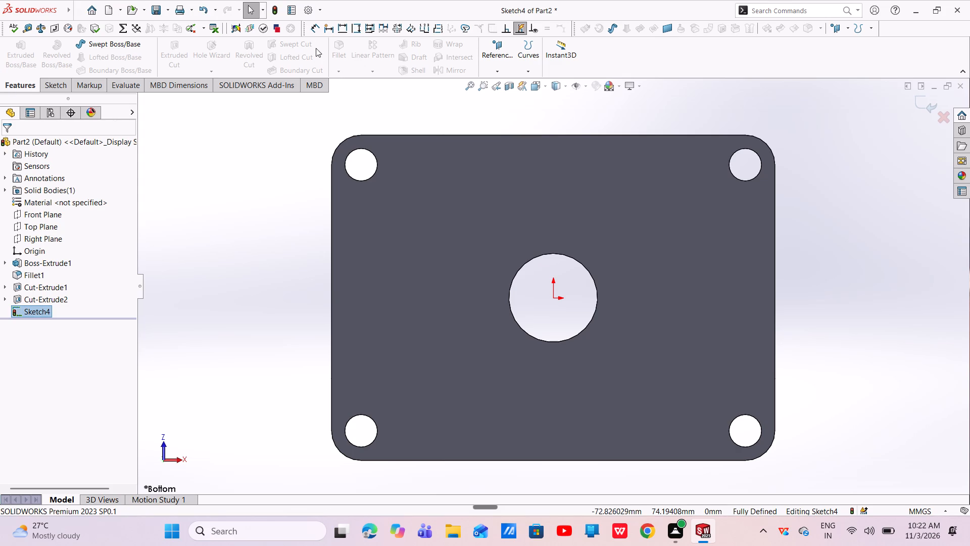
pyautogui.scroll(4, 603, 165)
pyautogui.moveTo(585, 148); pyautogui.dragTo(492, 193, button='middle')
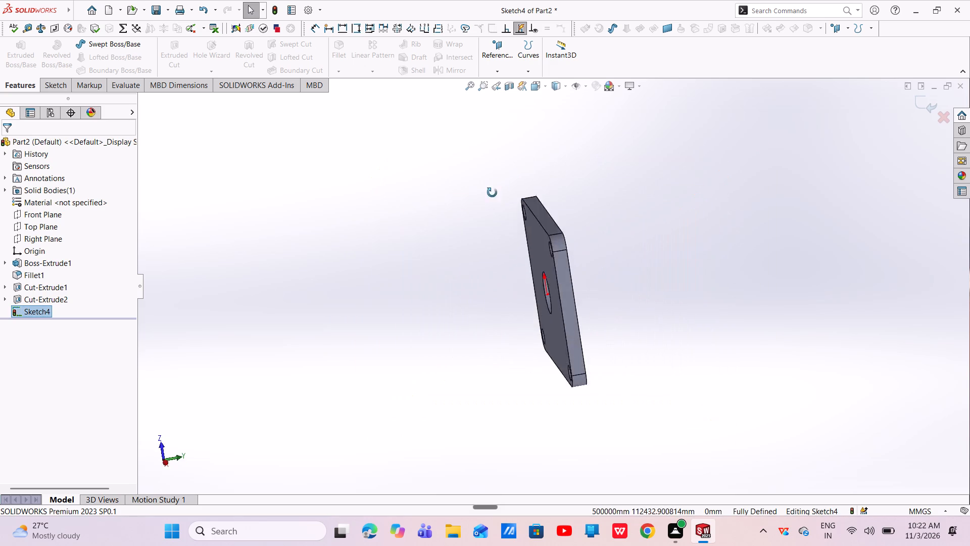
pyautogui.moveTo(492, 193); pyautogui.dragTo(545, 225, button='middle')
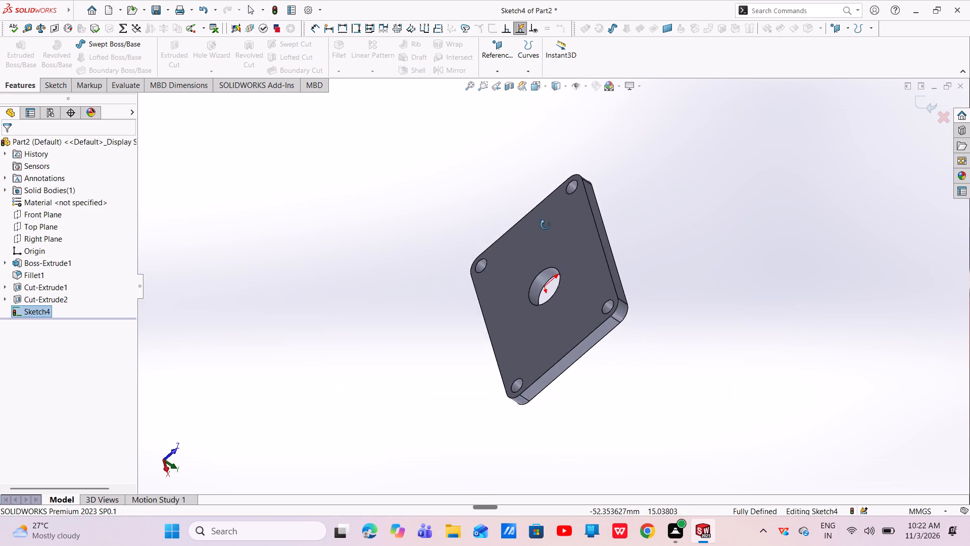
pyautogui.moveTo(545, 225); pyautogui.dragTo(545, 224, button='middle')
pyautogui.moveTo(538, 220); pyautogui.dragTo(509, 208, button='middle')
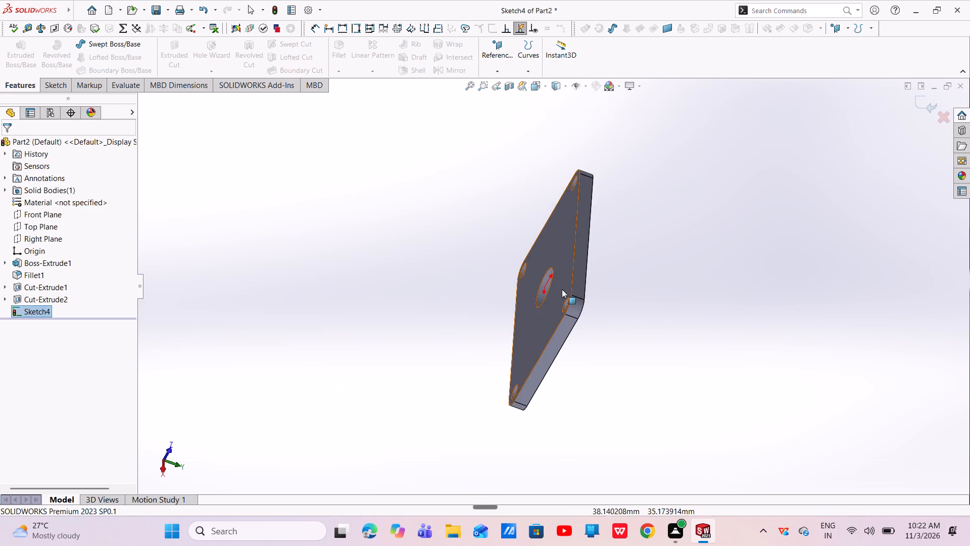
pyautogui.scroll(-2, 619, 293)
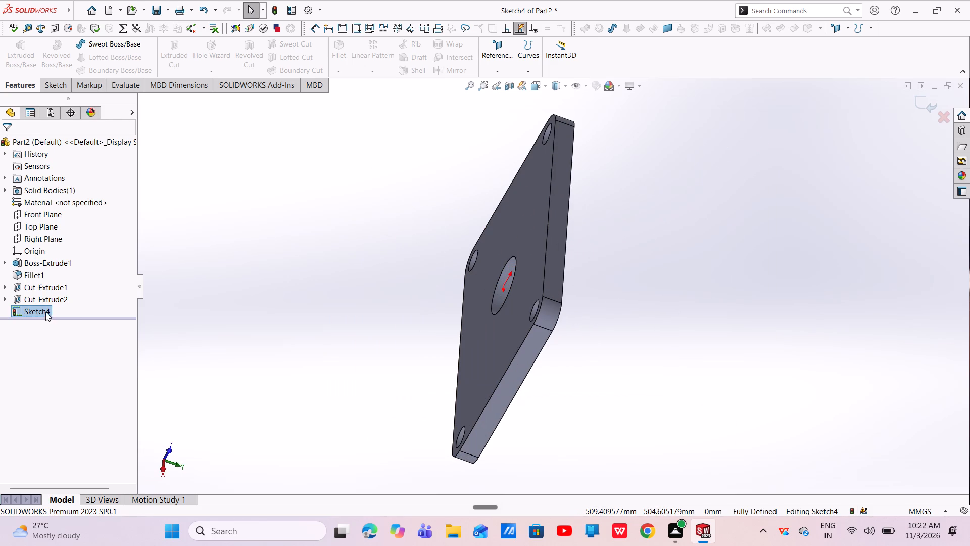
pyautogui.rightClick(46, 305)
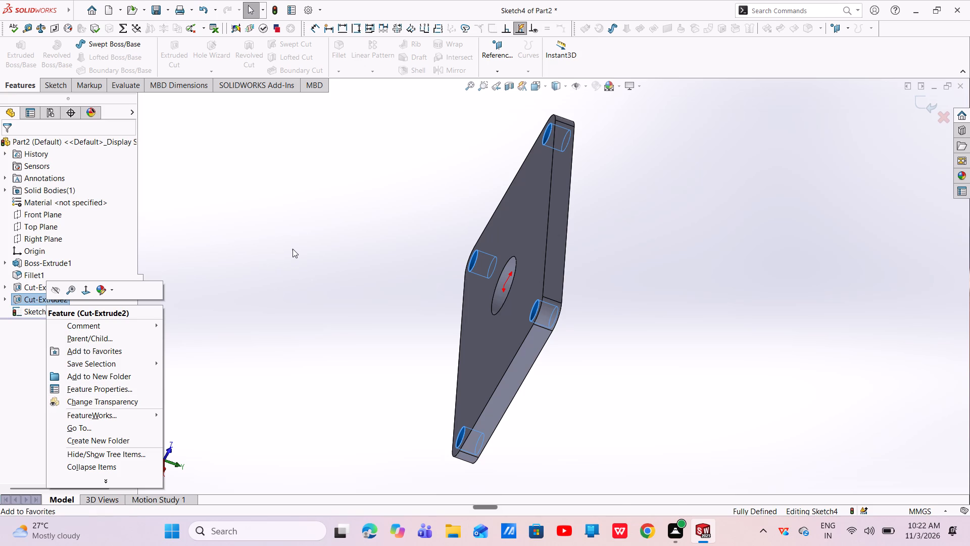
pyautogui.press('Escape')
# Undo the spline's deletion, its point edits and the spline sketch, back to the plate with its central and corner holes.
pyautogui.hotkey('ctrl', 'z')
pyautogui.press('Escape')
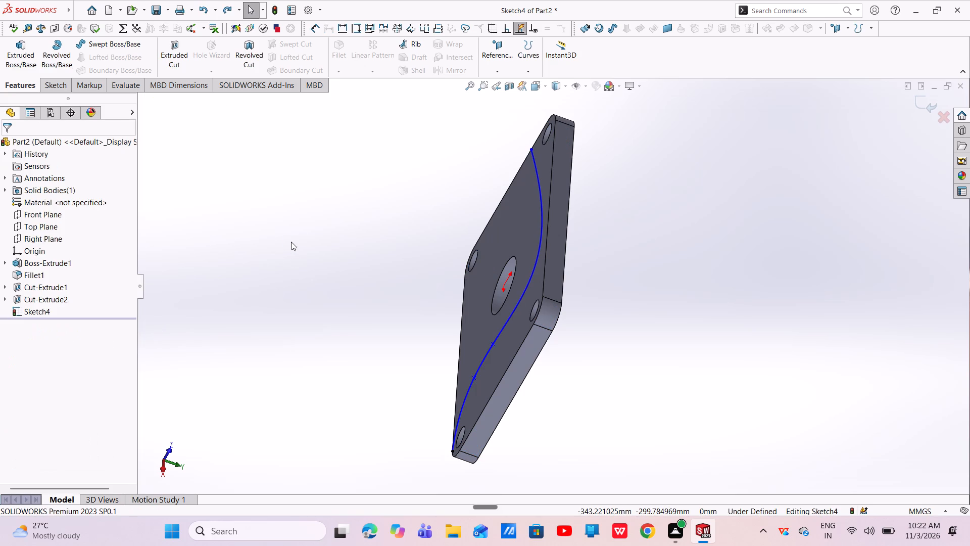
pyautogui.hotkey('ctrl', 'z')
pyautogui.hotkey('ctrl', 'z')
pyautogui.hotkey('ctrl', 'z')
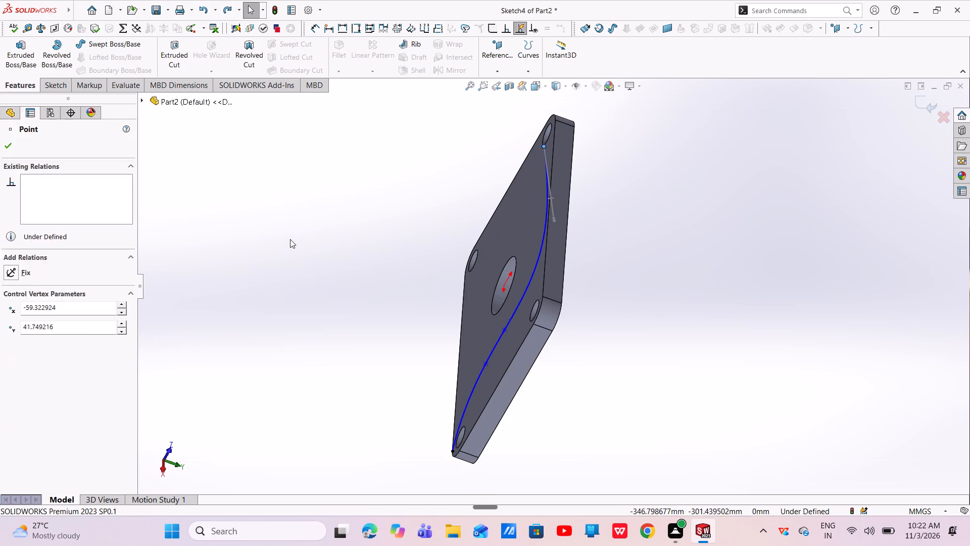
pyautogui.hotkey('ctrl', 'z')
pyautogui.hotkey('ctrl', 'z')
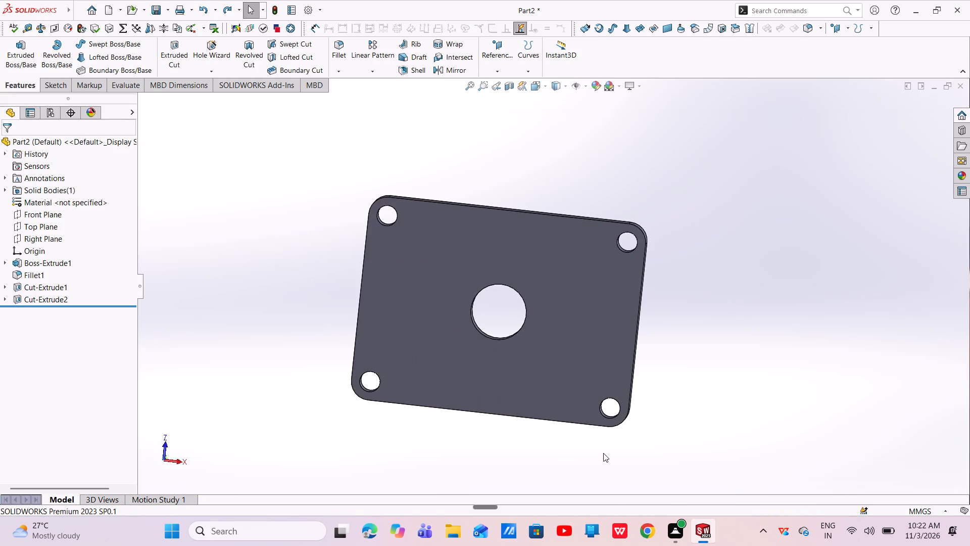
# Undo the corner-hole cut and its circle sketch, back to the filleted plate with only the central hole.
pyautogui.hotkey('ctrl', 'z')
pyautogui.hotkey('ctrl', 'z')
pyautogui.hotkey('ctrl', 'z')
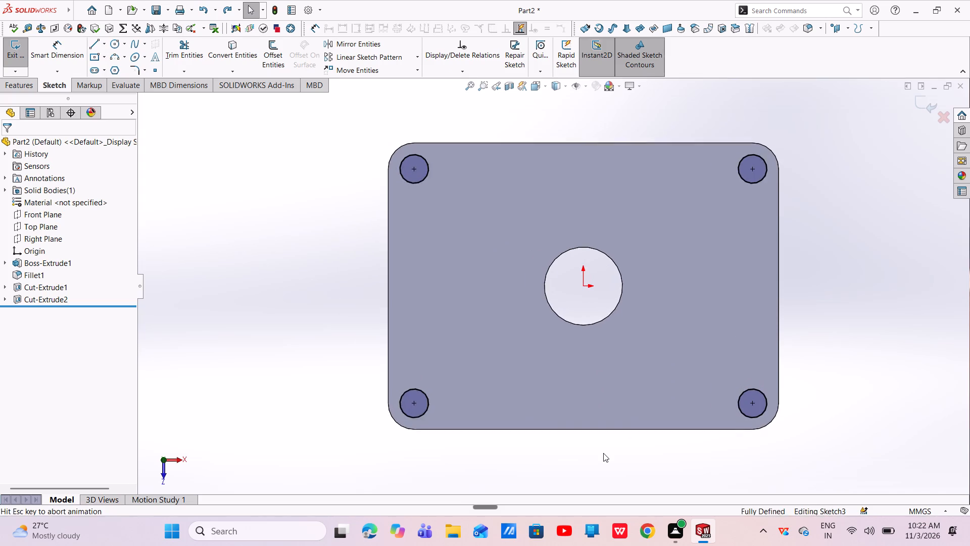
pyautogui.hotkey('ctrl', 'z')
pyautogui.hotkey('ctrl', 'z')
pyautogui.hotkey('ctrl', 'z')
pyautogui.hotkey('ctrl', 'z')
pyautogui.hotkey('ctrl', 'z')
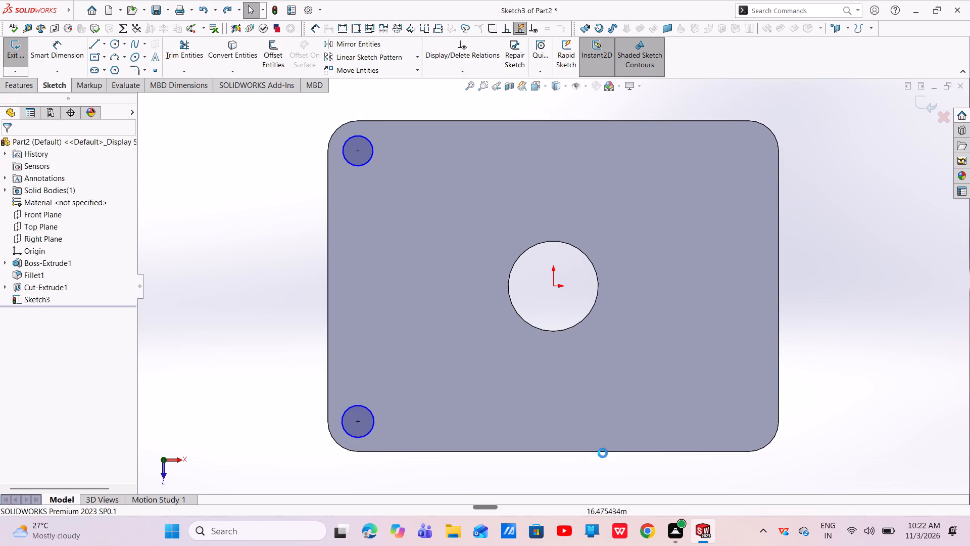
pyautogui.hotkey('ctrl', 'z')
pyautogui.hotkey('ctrl', 'z')
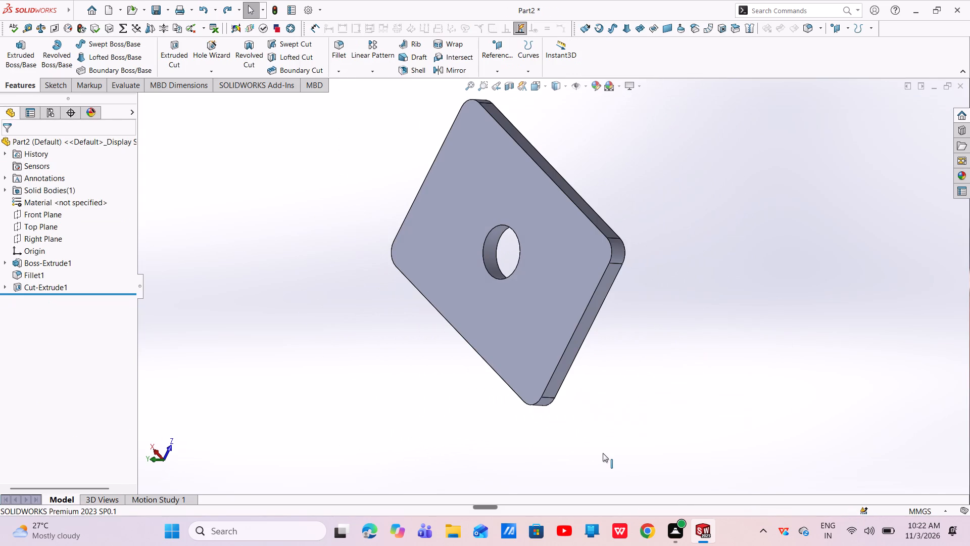
# Undo the central hole cut, the corner fillets and the central circle sketch, back to the plain extruded plate.
pyautogui.hotkey('ctrl', 'z')
pyautogui.hotkey('ctrl', 'z')
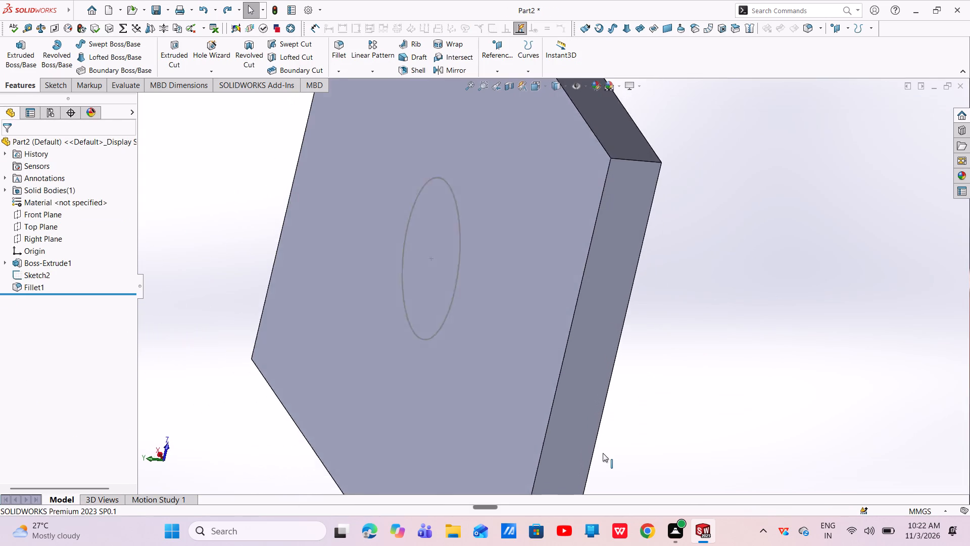
pyautogui.hotkey('ctrl', 'z')
pyautogui.hotkey('ctrl', 'z')
pyautogui.hotkey('ctrl', 'z')
pyautogui.hotkey('ctrl', 'z')
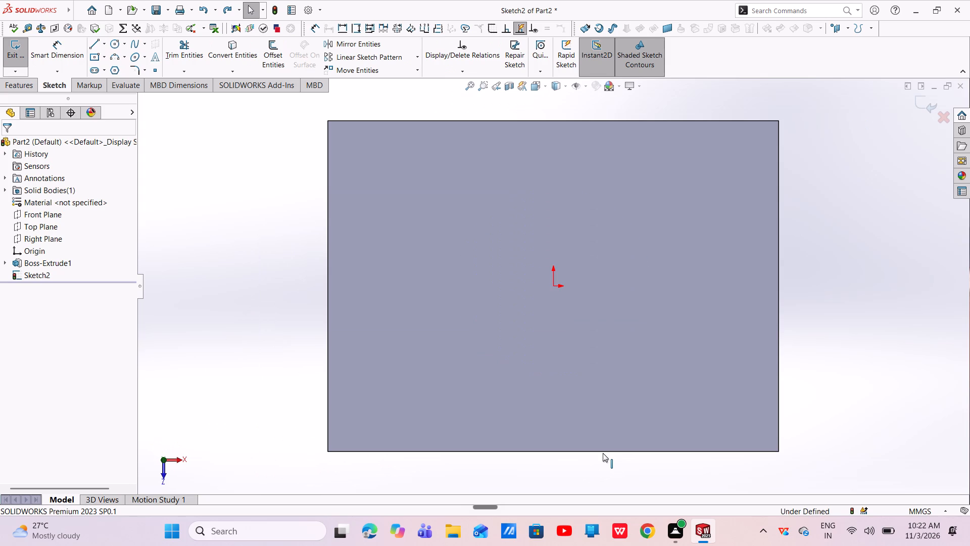
pyautogui.hotkey('ctrl', 'z')
# Undo the plate extrusion and the dimensioned centre rectangle, back to an empty first sketch on the Top Plane.
pyautogui.hotkey('ctrl', 'z')
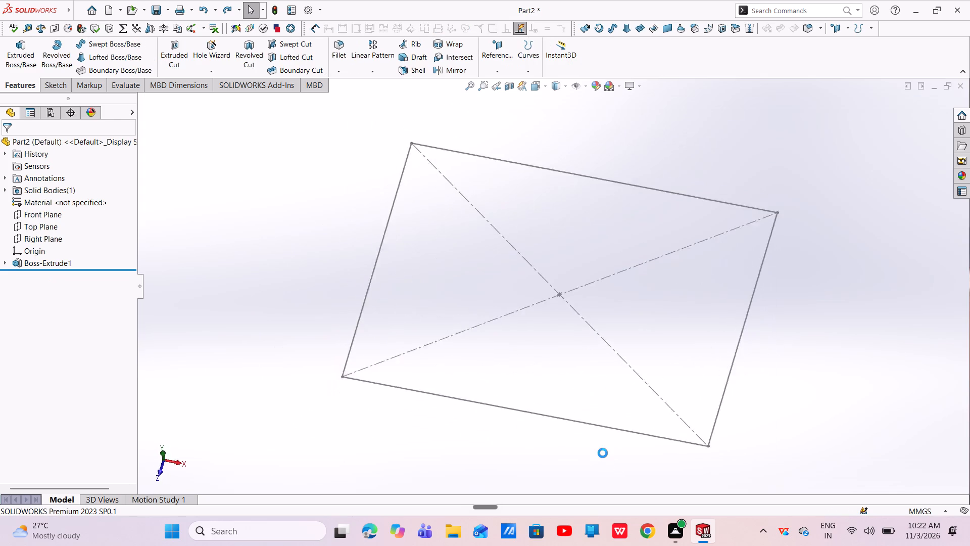
pyautogui.hotkey('ctrl', 'z')
pyautogui.hotkey('ctrl', 'z')
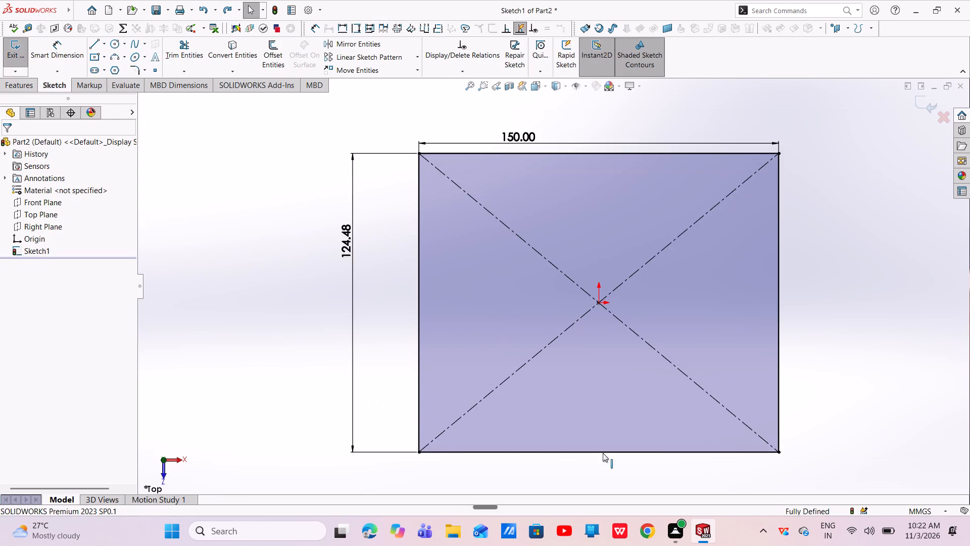
pyautogui.hotkey('ctrl', 'z')
pyautogui.hotkey('ctrl', 'z')
pyautogui.hotkey('ctrl', 'z')
pyautogui.hotkey('ctrl', 'z')
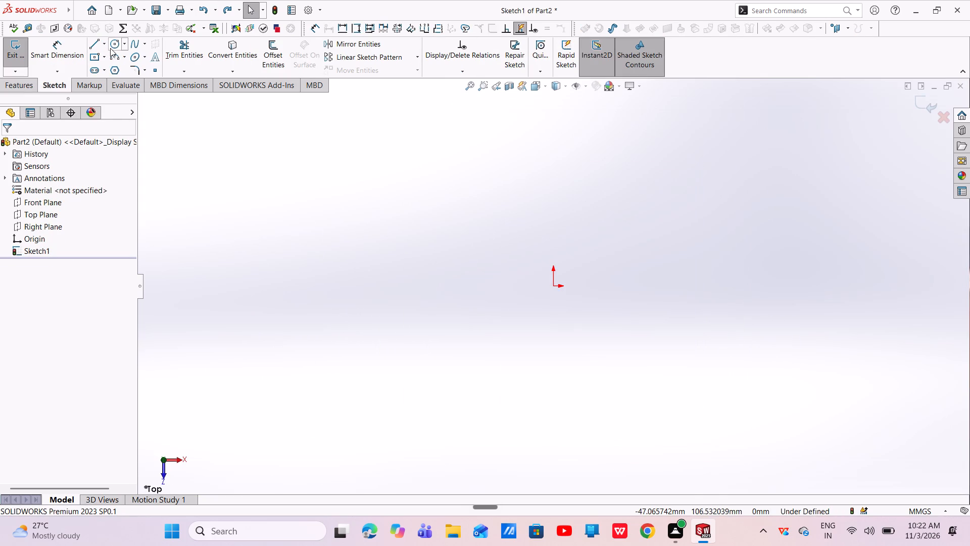
# Sketch a circle about 110.6 mm in diameter on the Top Plane, centred level with the origin at about X -93.6 mm.
pyautogui.click(116, 42)
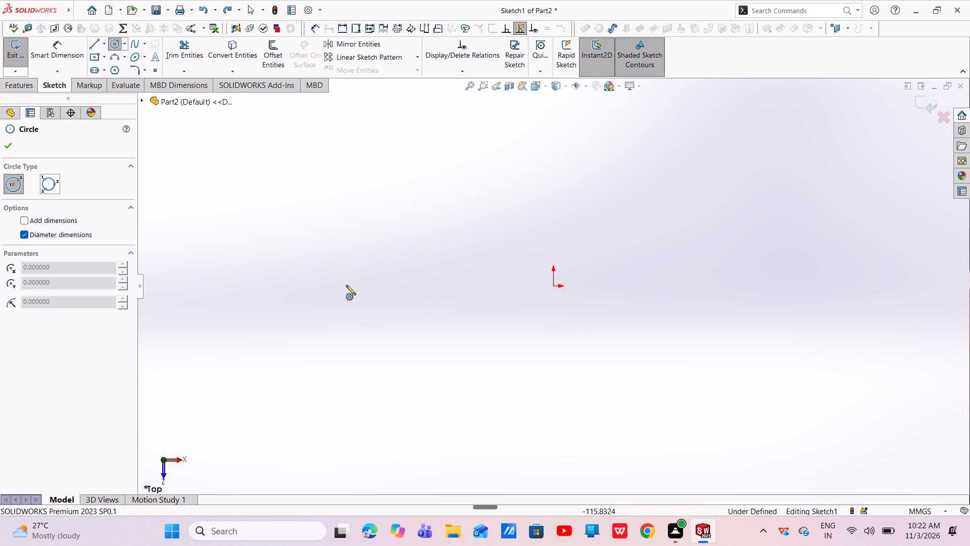
pyautogui.press('Escape')
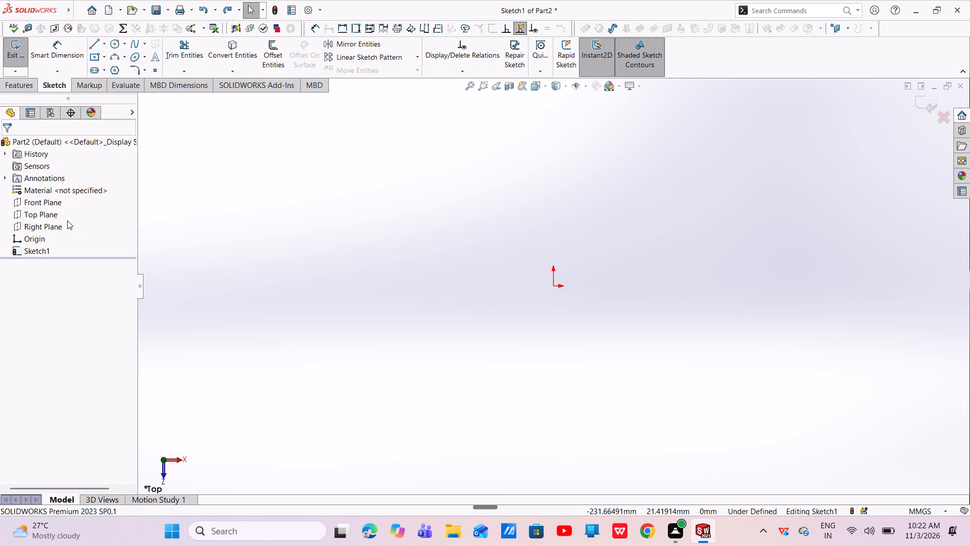
pyautogui.click(49, 215)
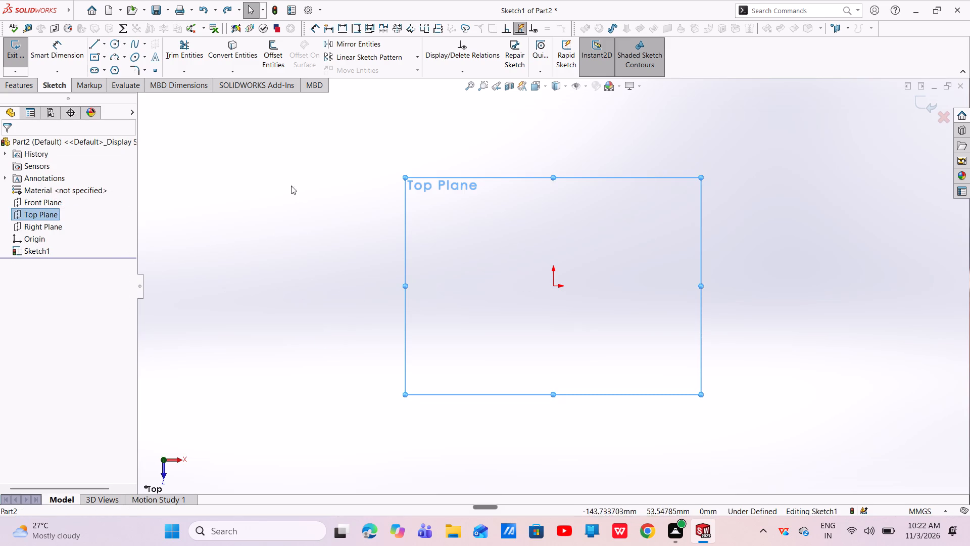
pyautogui.click(121, 45)
pyautogui.click(152, 59)
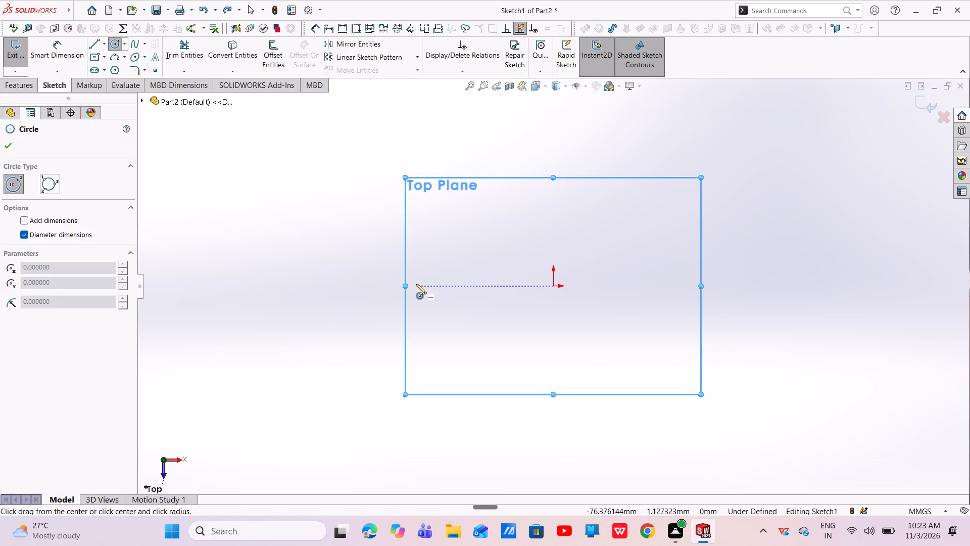
pyautogui.click(385, 287)
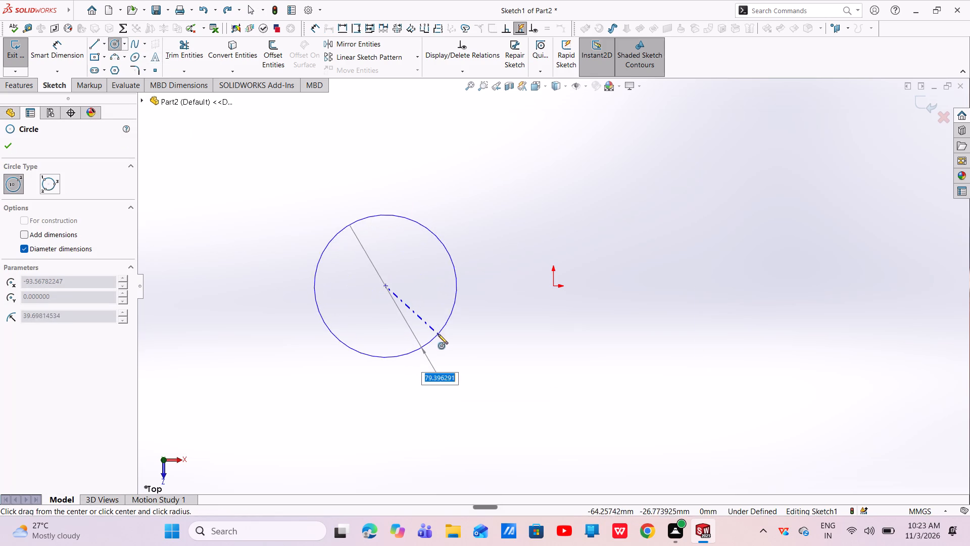
pyautogui.click(448, 363)
pyautogui.rightClick(448, 363)
pyautogui.click(478, 374)
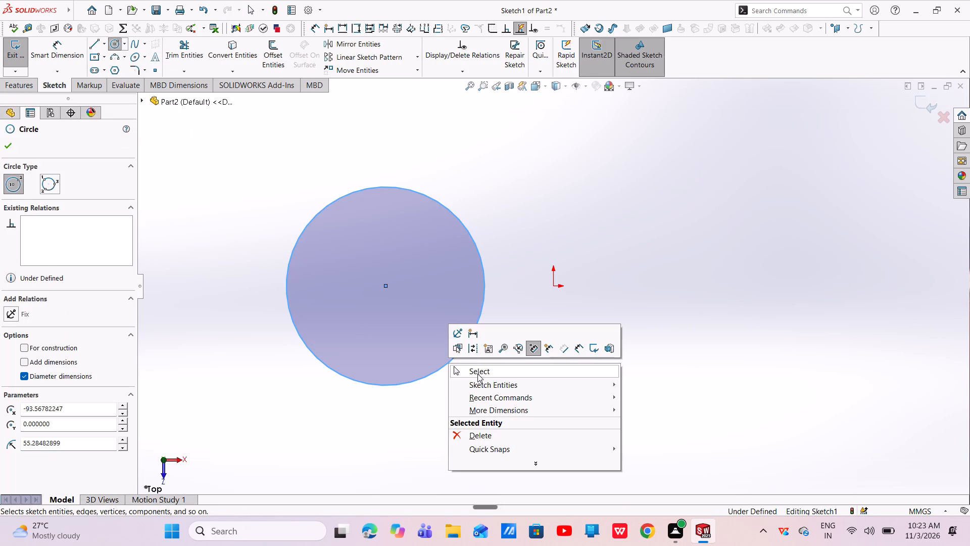
# Sketch a second circle about 75 mm in diameter on the origin's other side, centred level with it at about X 59.5 mm.
pyautogui.click(113, 46)
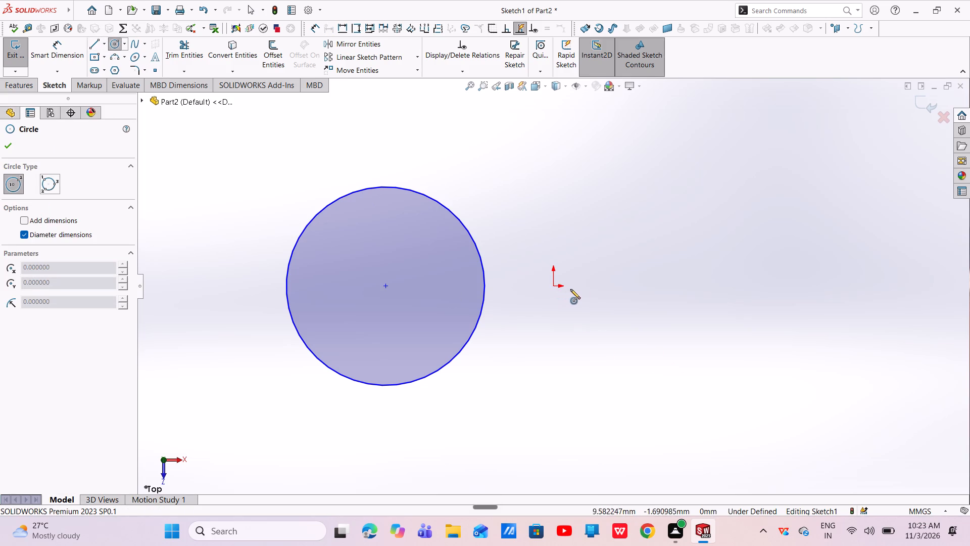
pyautogui.click(660, 287)
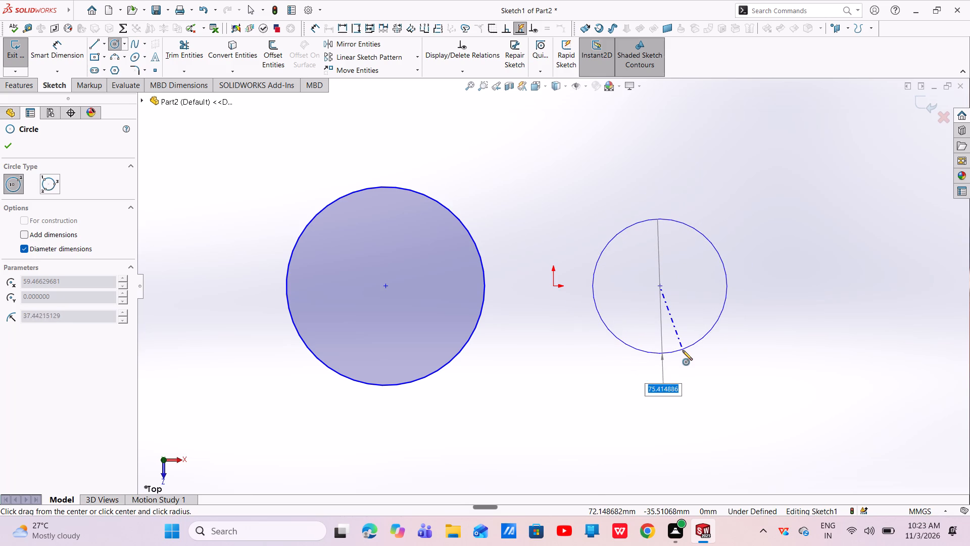
pyautogui.click(683, 350)
pyautogui.rightClick(683, 350)
pyautogui.click(692, 357)
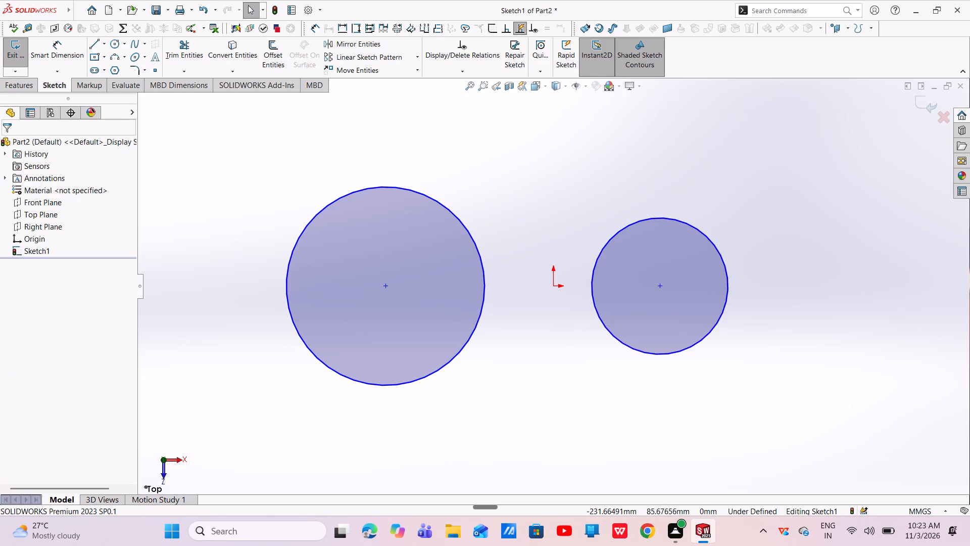
# Dimension the larger circle's diameter at 150 mm.
pyautogui.click(69, 56)
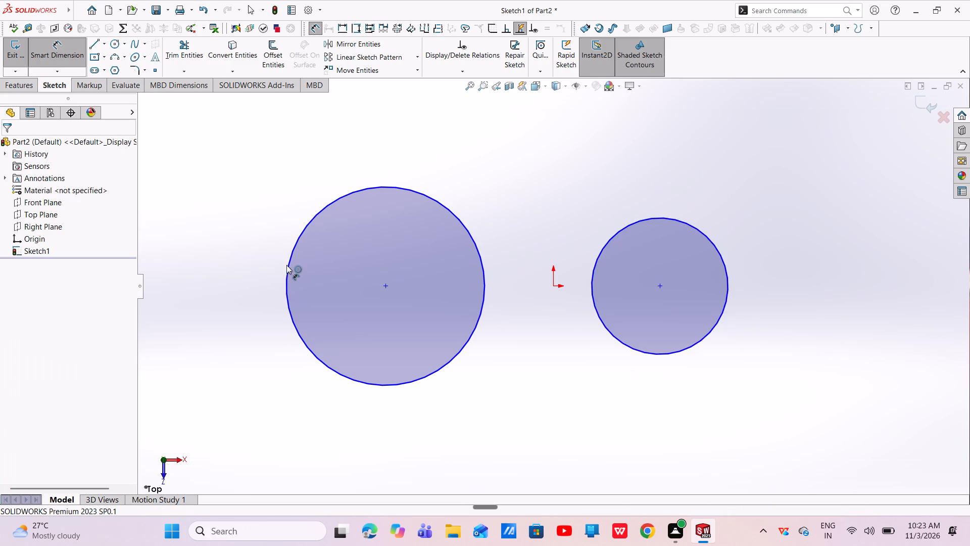
pyautogui.click(286, 267)
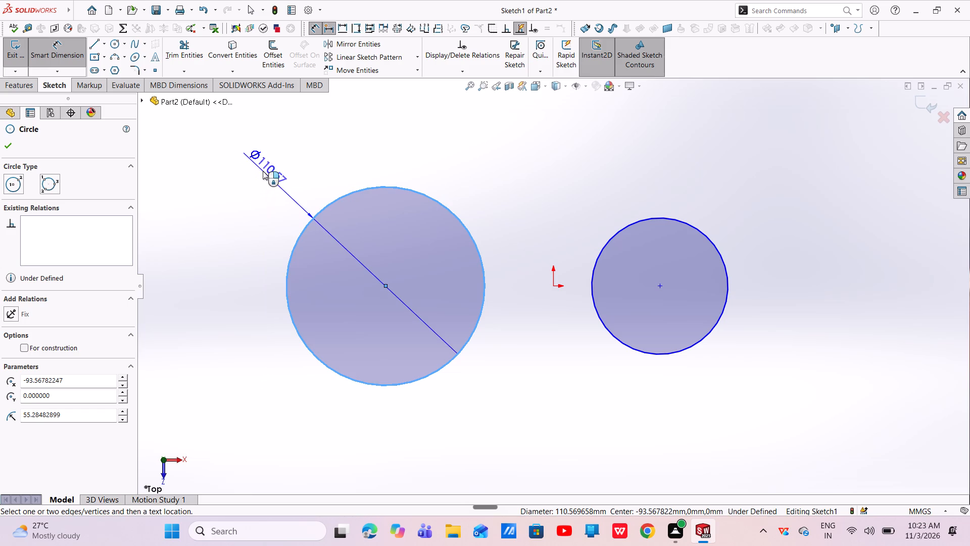
pyautogui.click(263, 171)
pyautogui.press('BackSpace')
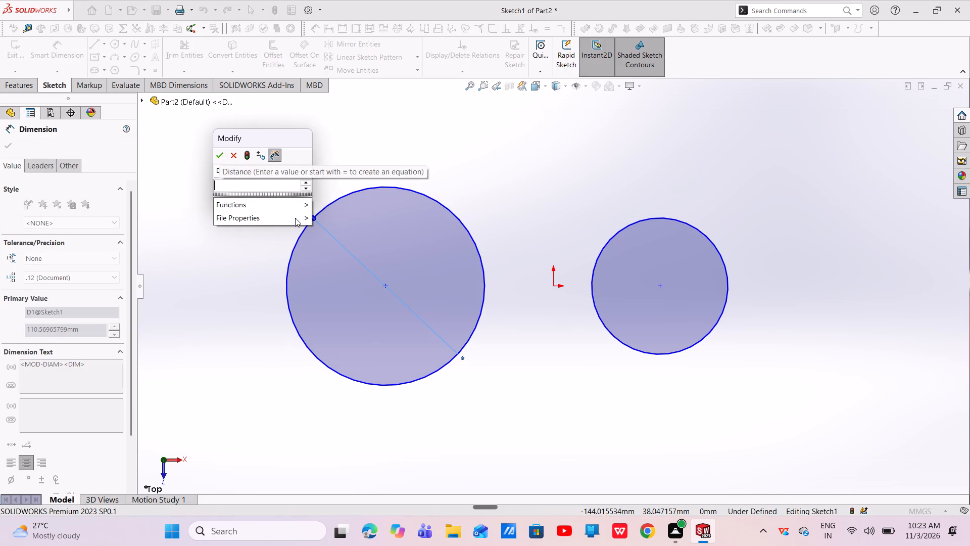
pyautogui.write('150')
pyautogui.press('Return')
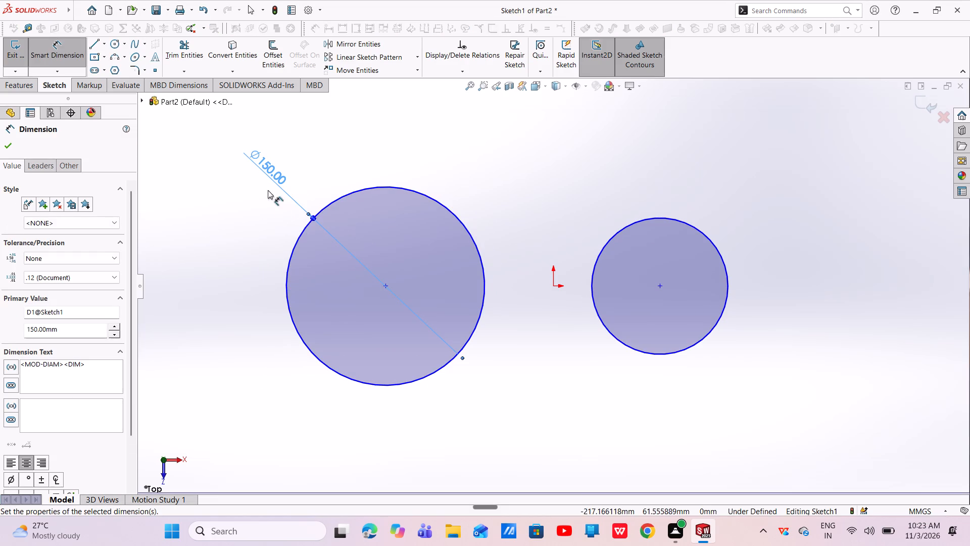
# Dimension the smaller circle's diameter at 100 mm.
pyautogui.click(598, 252)
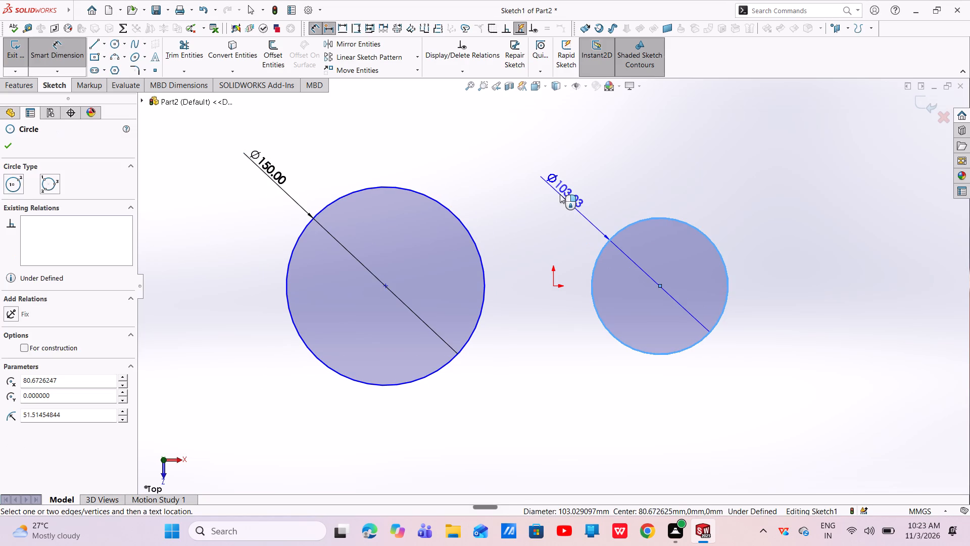
pyautogui.click(560, 194)
pyautogui.press('BackSpace')
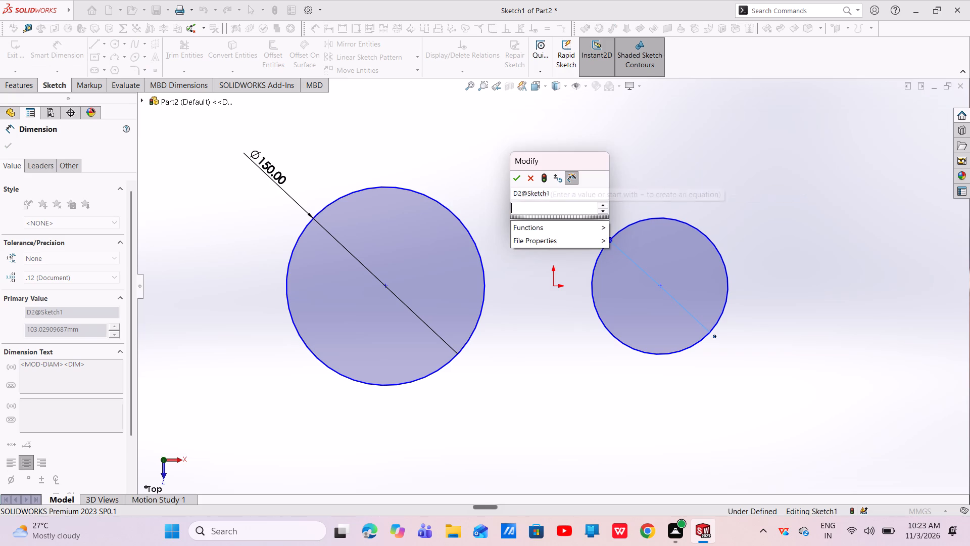
pyautogui.write('10')
pyautogui.press('0')
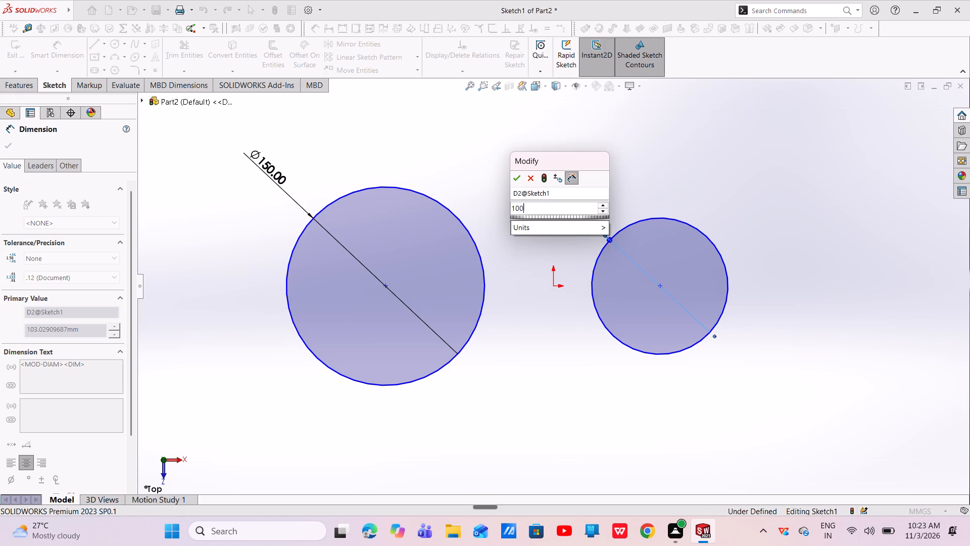
pyautogui.press('Return')
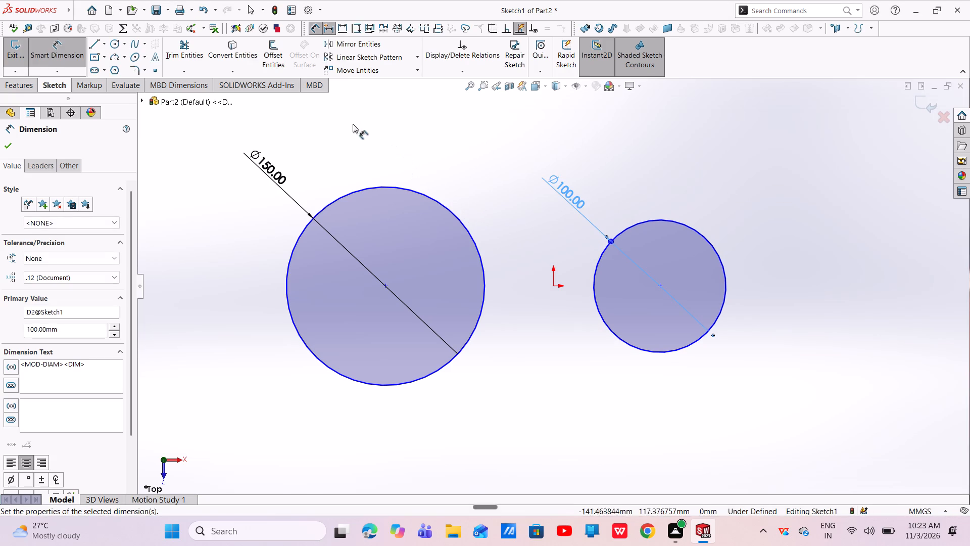
pyautogui.click(13, 143)
# Sketch a line about 206.1 mm long joining the upper edges of the two circles.
pyautogui.click(96, 42)
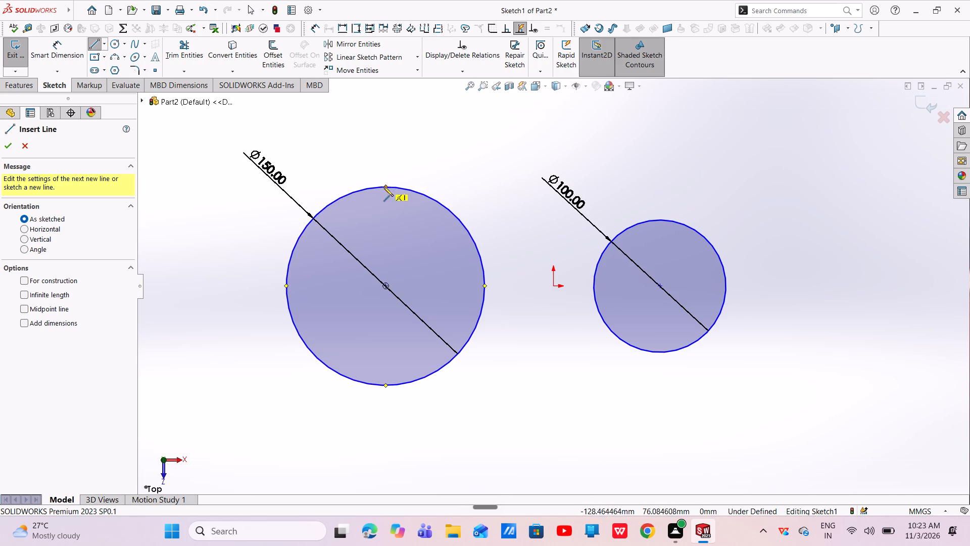
pyautogui.click(370, 188)
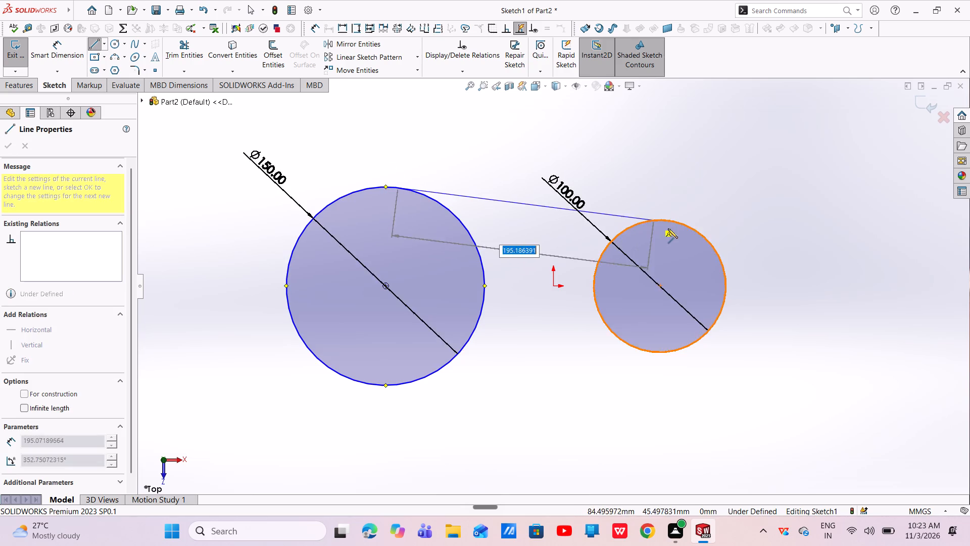
pyautogui.click(674, 223)
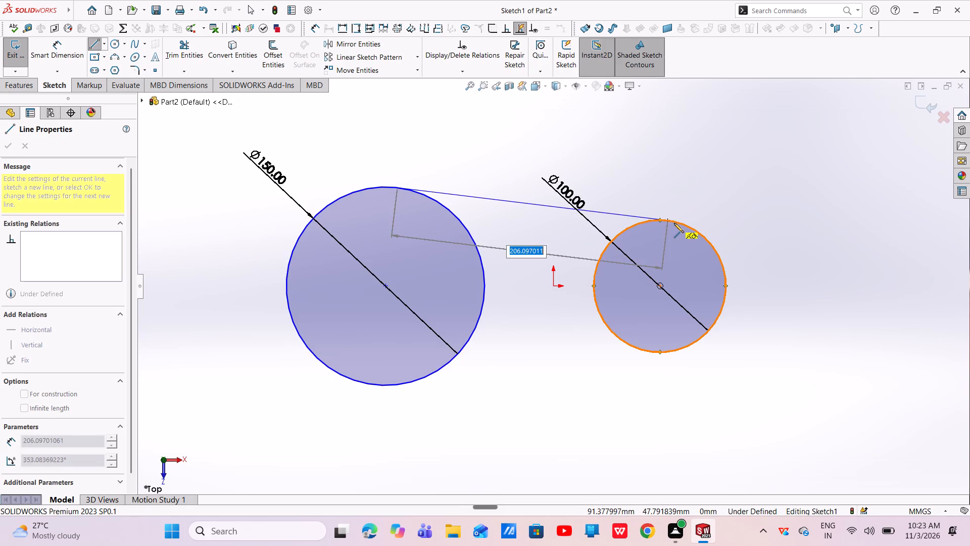
pyautogui.rightClick(674, 223)
pyautogui.click(694, 230)
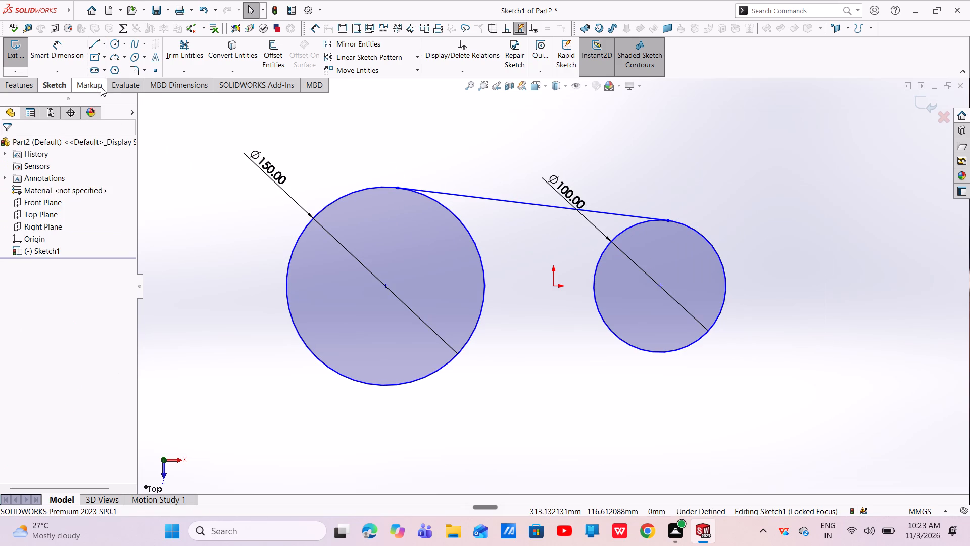
# Sketch a second line about 206.1 mm long joining the lower edges of the two circles.
pyautogui.click(96, 45)
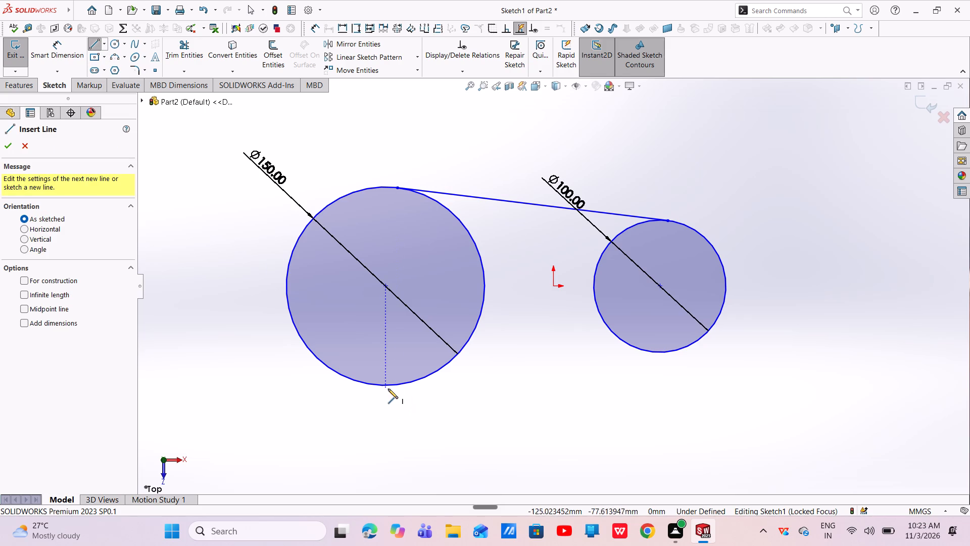
pyautogui.click(376, 385)
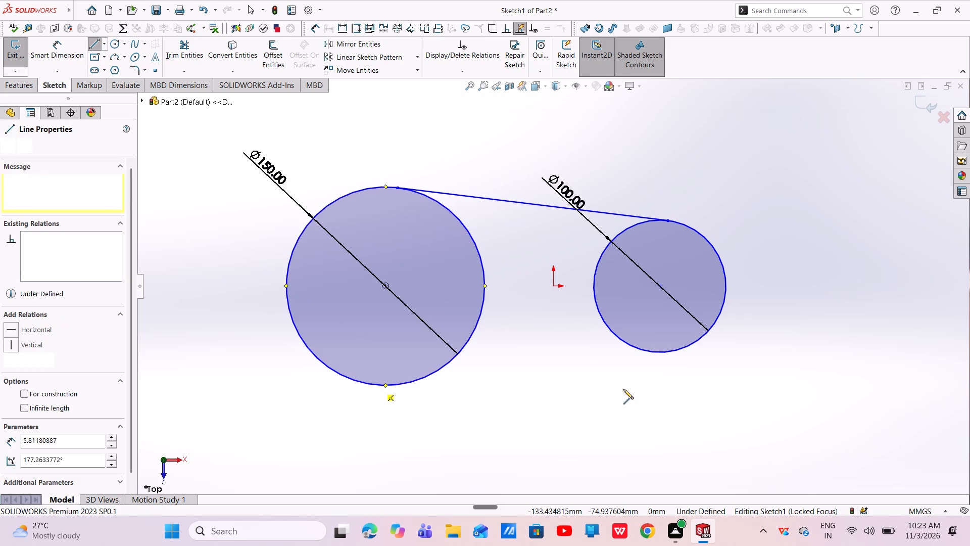
pyautogui.click(690, 344)
pyautogui.rightClick(690, 345)
pyautogui.click(708, 349)
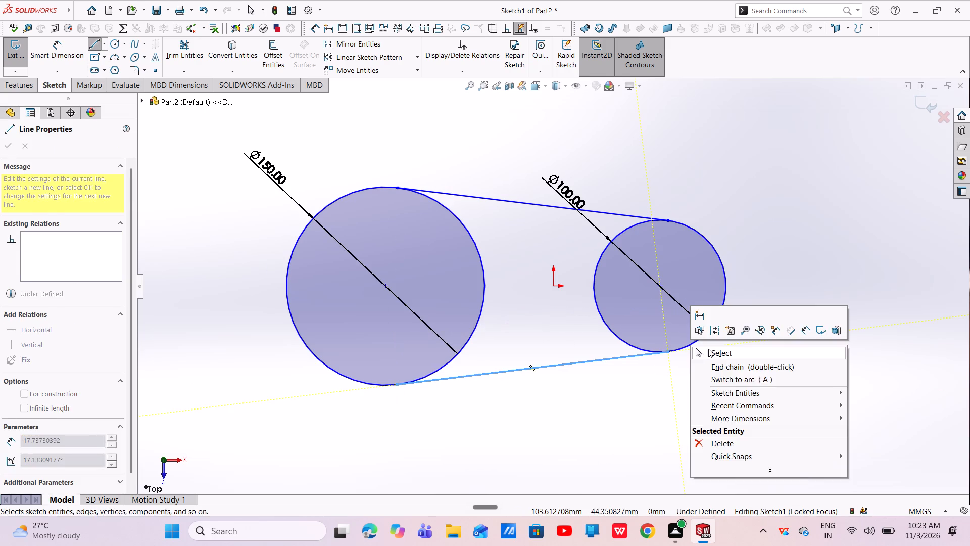
# Apply tangent relations between the lower connecting line and both the 150 mm and 100 mm circles.
pyautogui.scroll(1, 607, 377)
pyautogui.scroll(-1, 607, 377)
pyautogui.scroll(3, 607, 377)
pyautogui.scroll(-5, 582, 348)
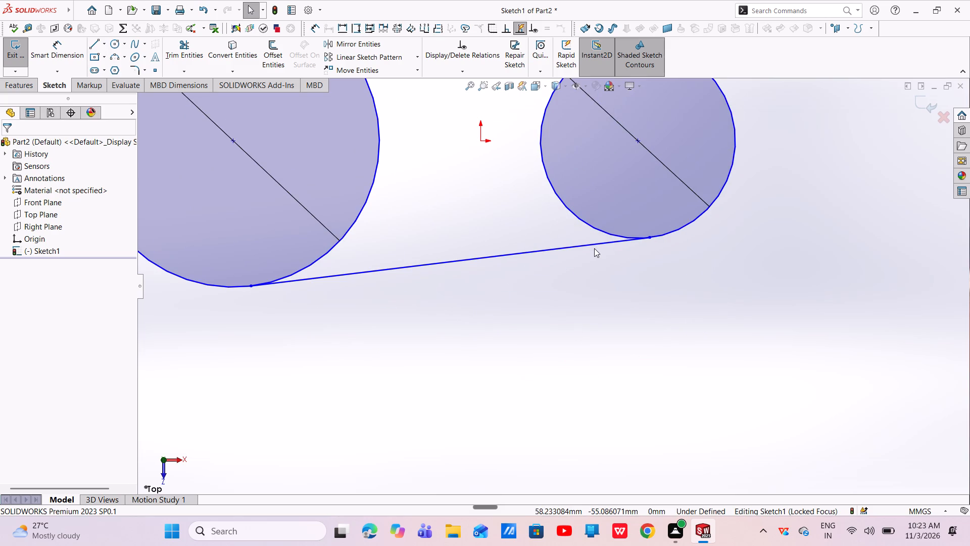
pyautogui.click(592, 246)
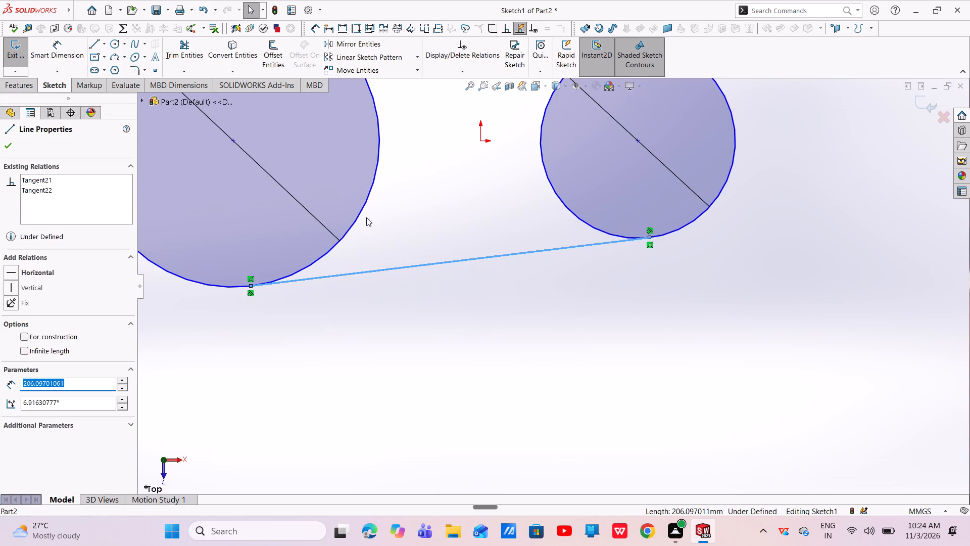
pyautogui.keyDown('ctrl'); pyautogui.click(359, 212); pyautogui.keyUp('ctrl')
pyautogui.click(386, 171)
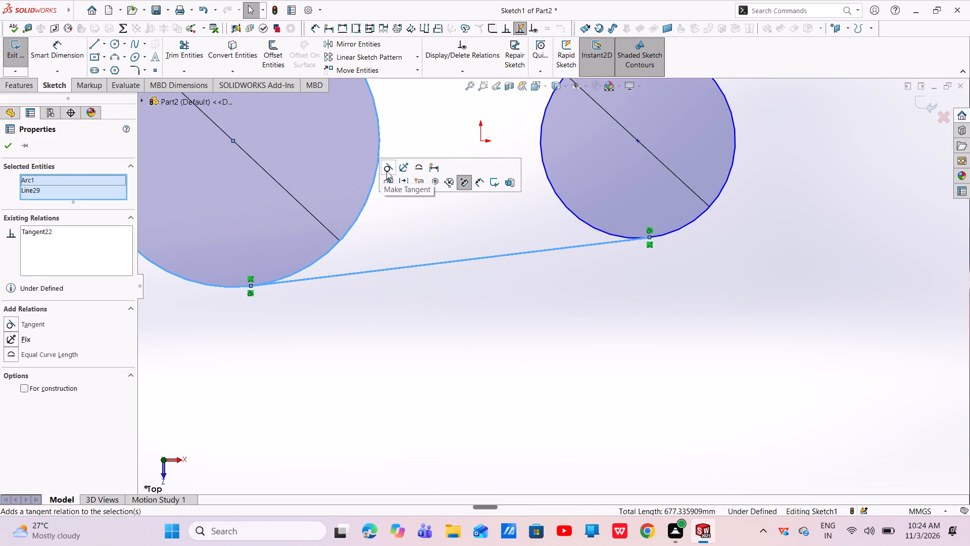
pyautogui.click(650, 237)
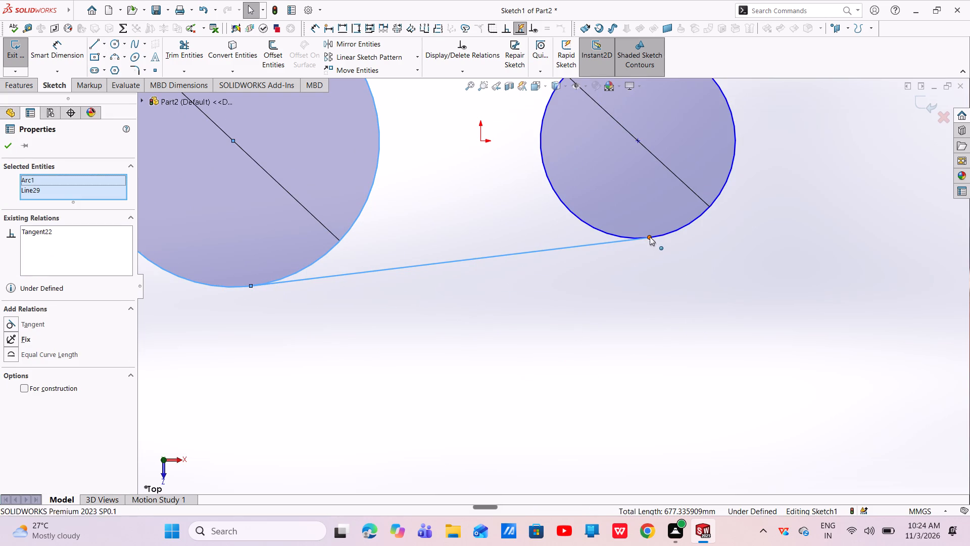
pyautogui.click(662, 269)
pyautogui.press('Escape')
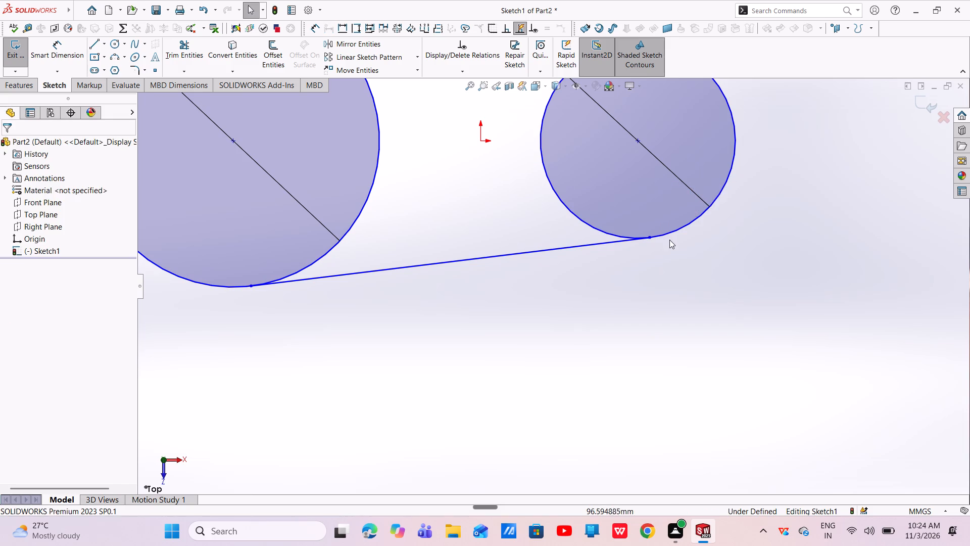
pyautogui.click(669, 232)
pyautogui.keyDown('ctrl'); pyautogui.click(625, 242); pyautogui.keyUp('ctrl')
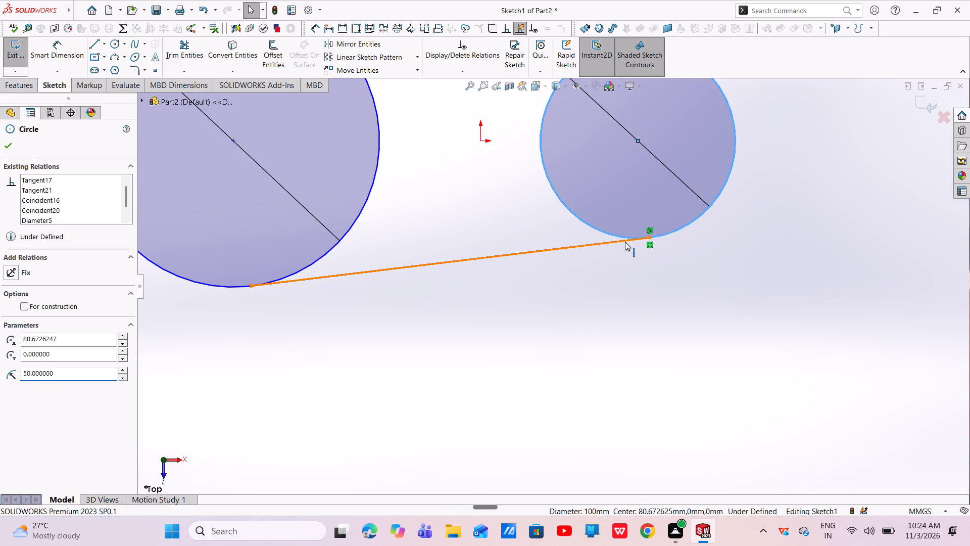
pyautogui.click(653, 198)
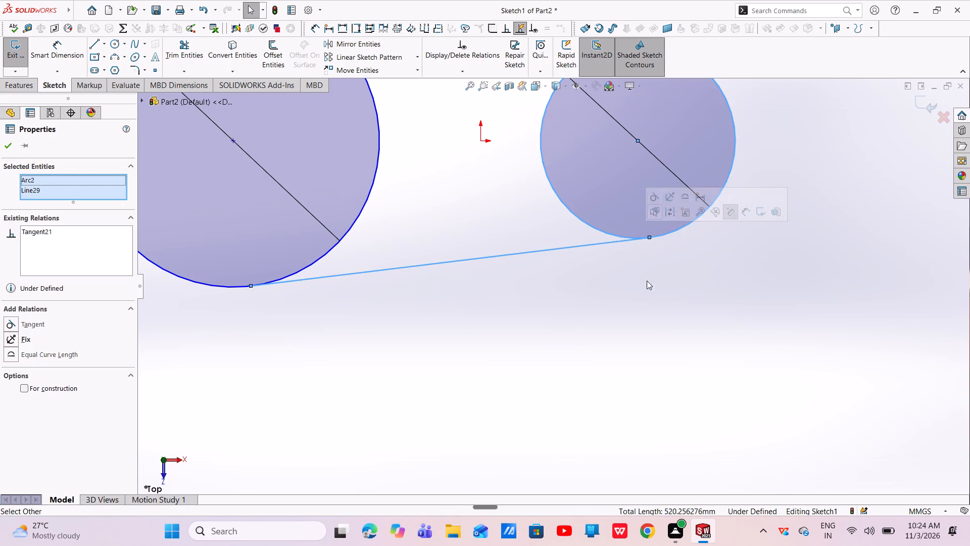
pyautogui.click(638, 322)
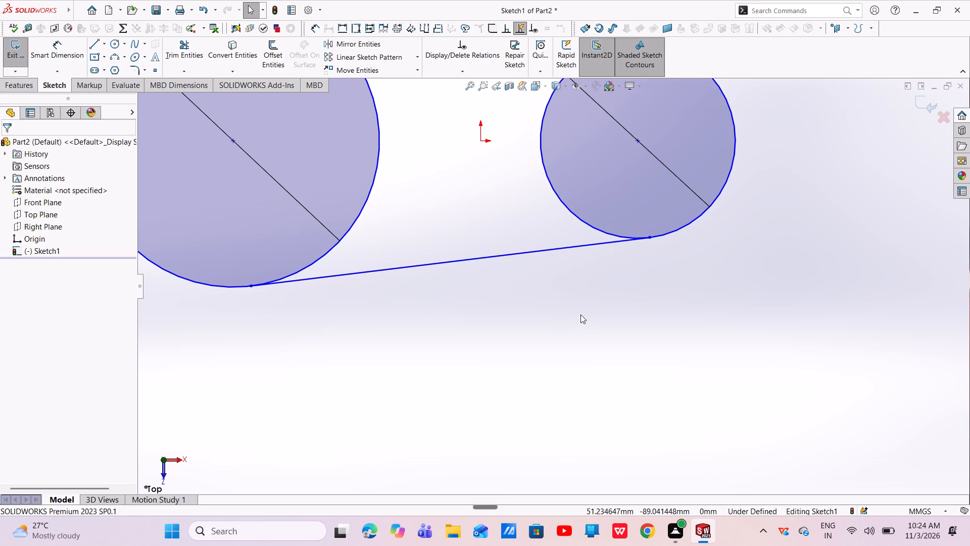
# Apply tangent relations between the upper connecting line and both the 150 mm and 100 mm circles.
pyautogui.scroll(2, 582, 313)
pyautogui.scroll(2, 658, 345)
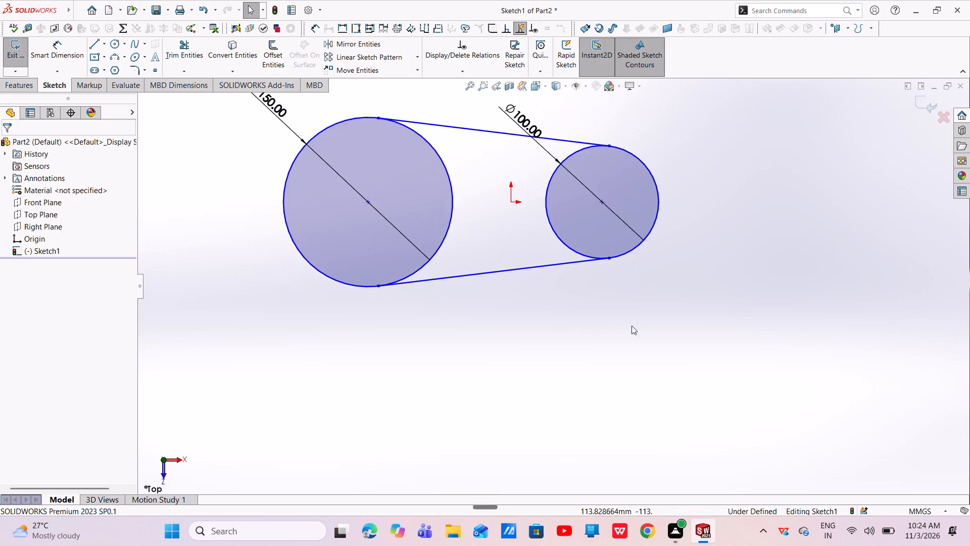
pyautogui.scroll(1, 632, 326)
pyautogui.scroll(-6, 457, 147)
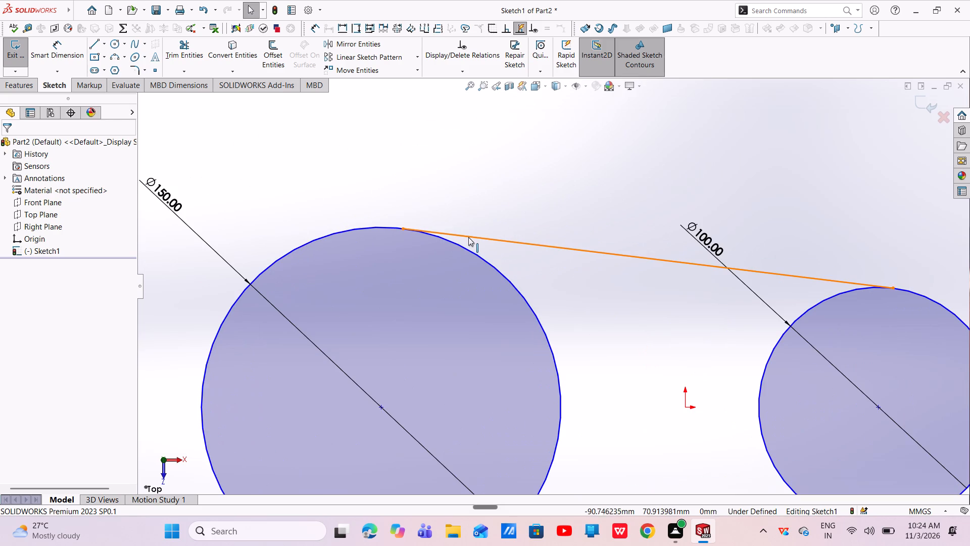
pyautogui.click(468, 237)
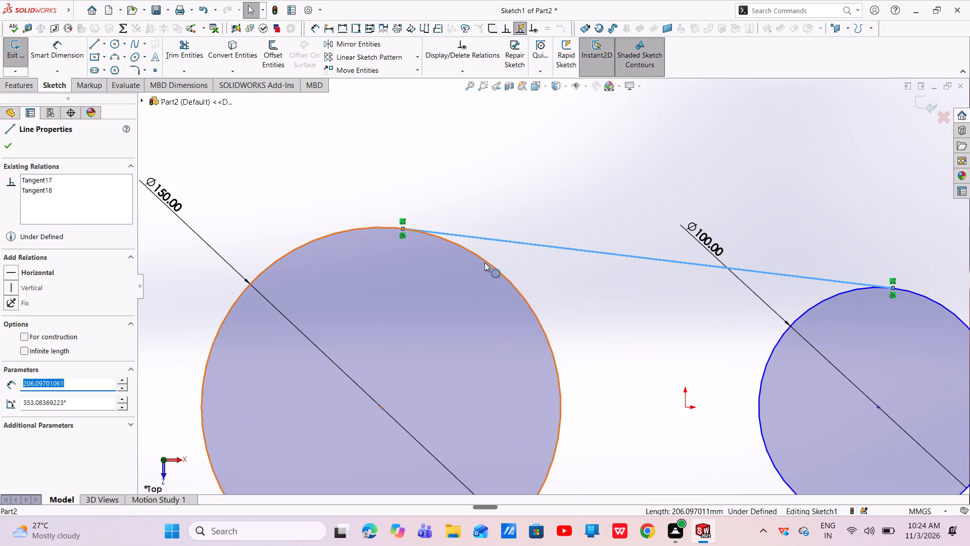
pyautogui.keyDown('ctrl'); pyautogui.click(484, 261); pyautogui.keyUp('ctrl')
pyautogui.click(512, 215)
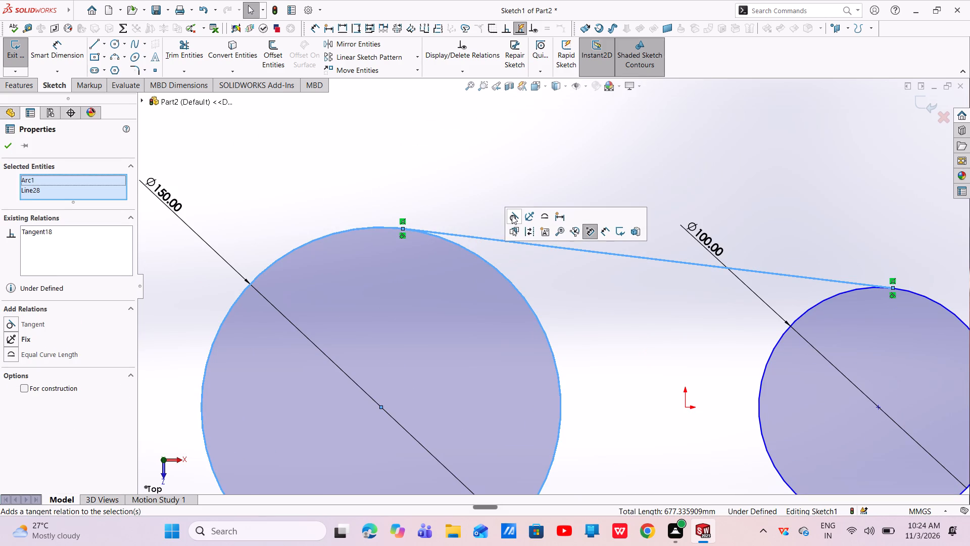
pyautogui.click(414, 184)
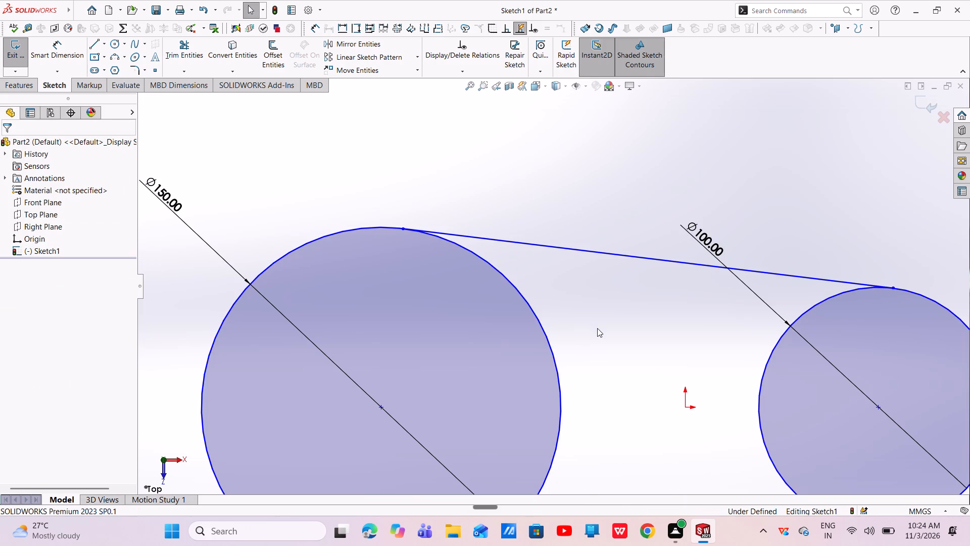
pyautogui.scroll(3, 597, 328)
pyautogui.scroll(-5, 614, 327)
pyautogui.scroll(5, 655, 318)
pyautogui.scroll(-5, 674, 310)
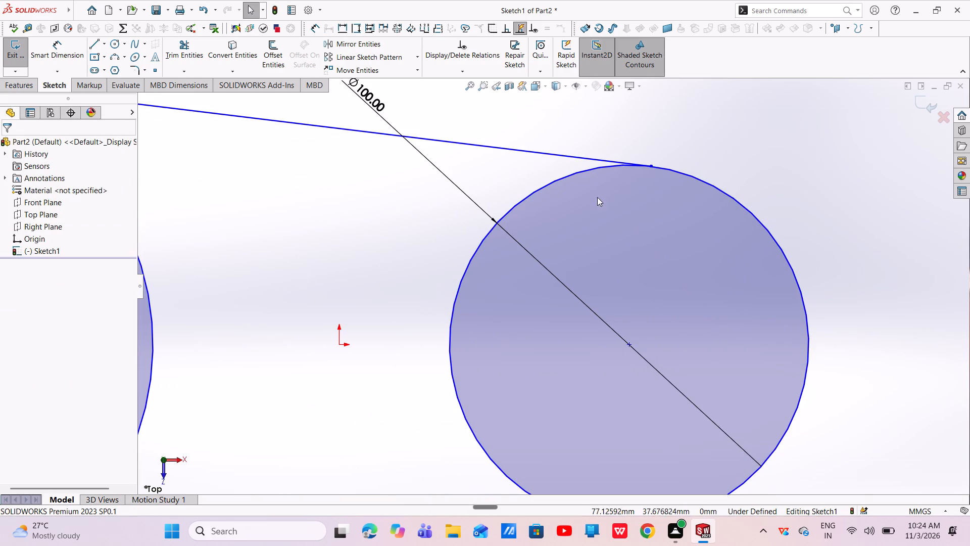
pyautogui.keyDown('ctrl'); pyautogui.click(545, 154); pyautogui.keyUp('ctrl')
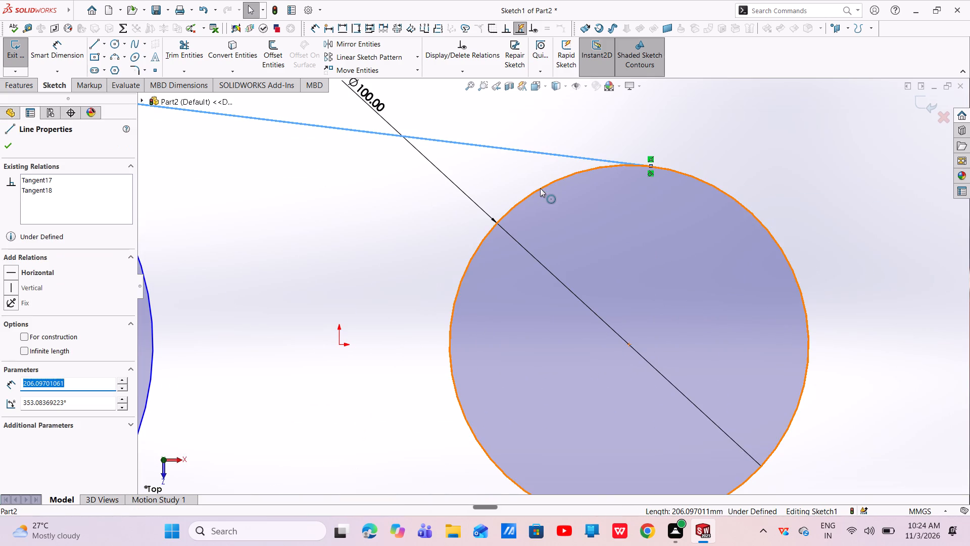
pyautogui.keyDown('ctrl'); pyautogui.click(540, 188); pyautogui.keyUp('ctrl')
pyautogui.click(564, 144)
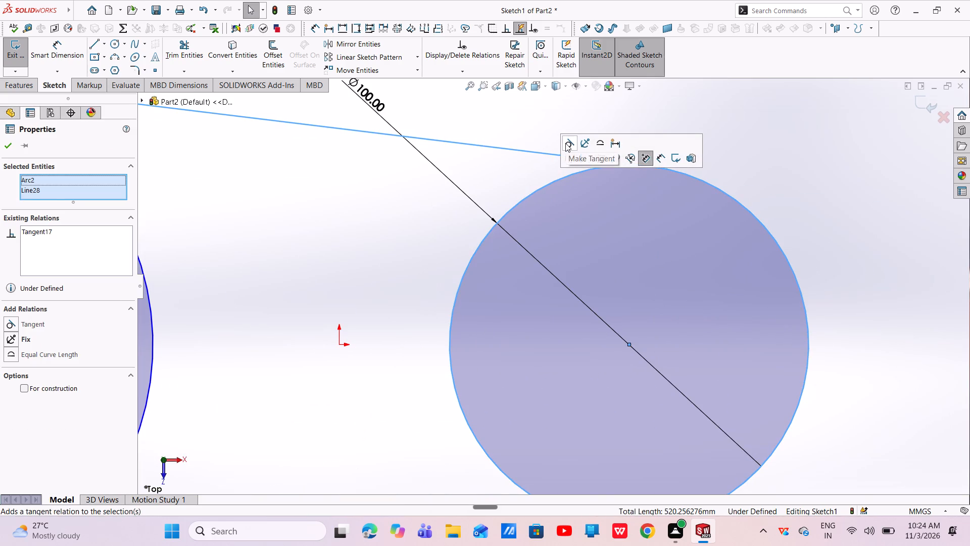
pyautogui.click(508, 107)
# Trim away the inner arcs of the 150 mm and 100 mm circles between the tangent lines.
pyautogui.scroll(2, 566, 223)
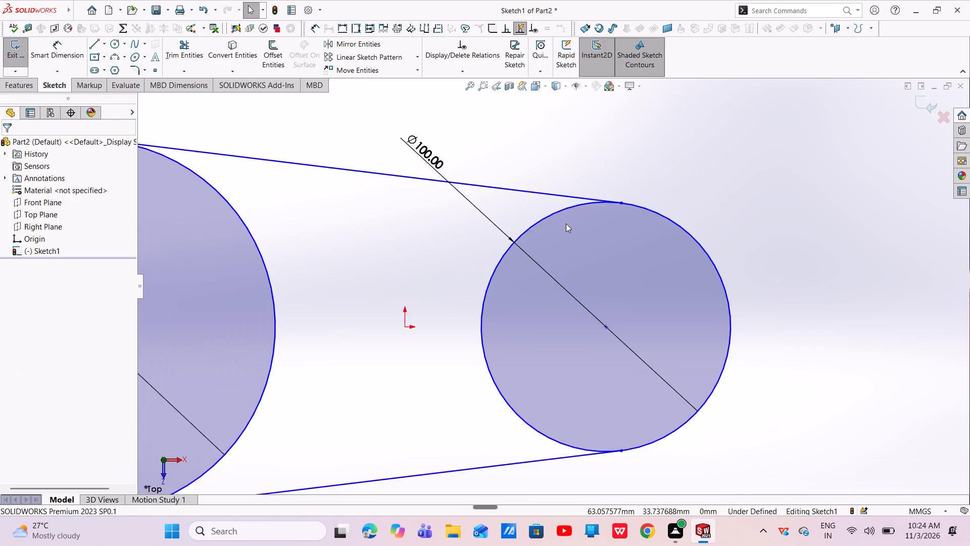
pyautogui.scroll(1, 566, 223)
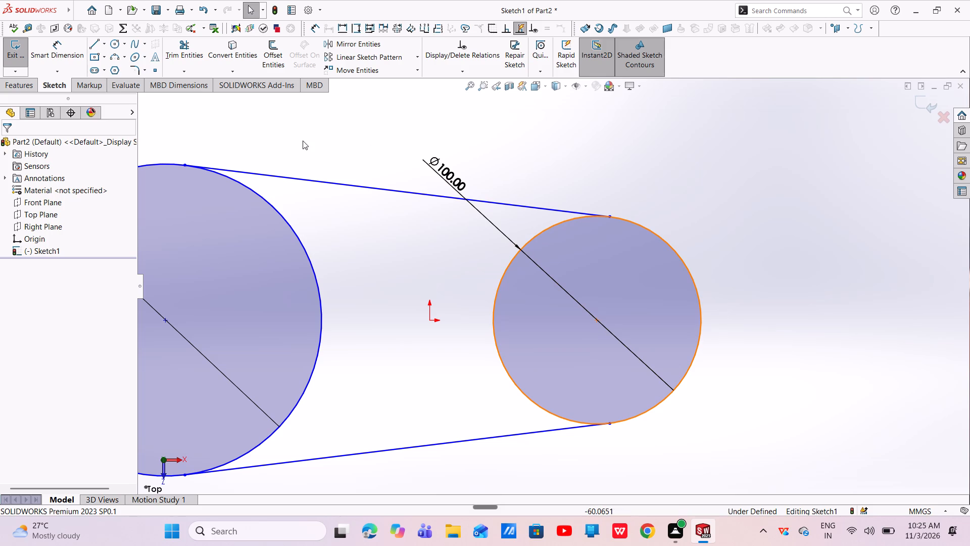
pyautogui.click(177, 60)
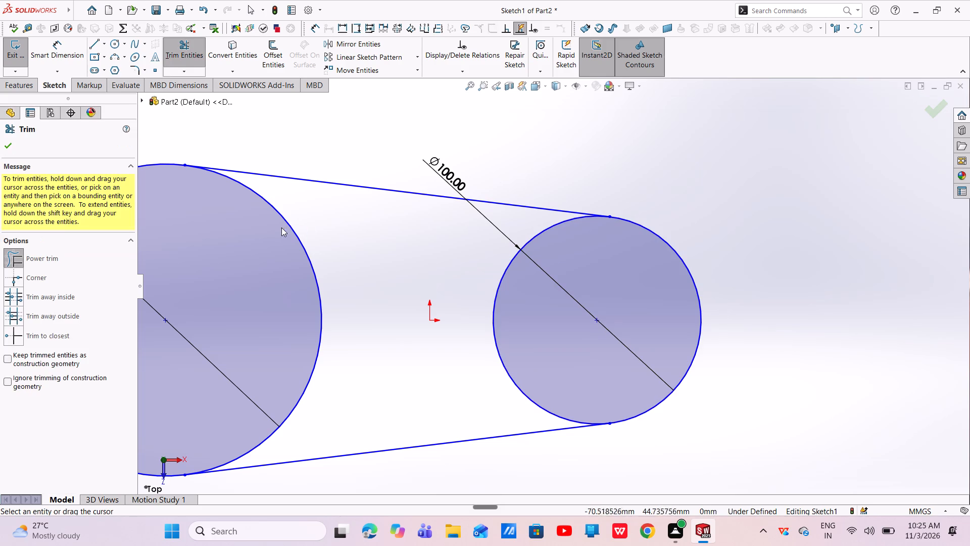
pyautogui.moveTo(268, 233); pyautogui.dragTo(353, 244)
pyautogui.moveTo(464, 282); pyautogui.dragTo(527, 310)
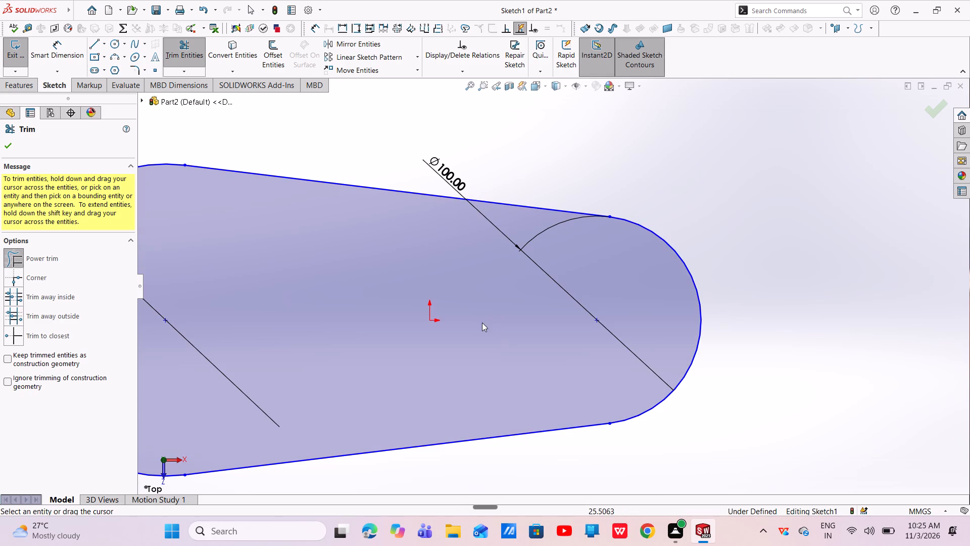
pyautogui.scroll(2, 480, 320)
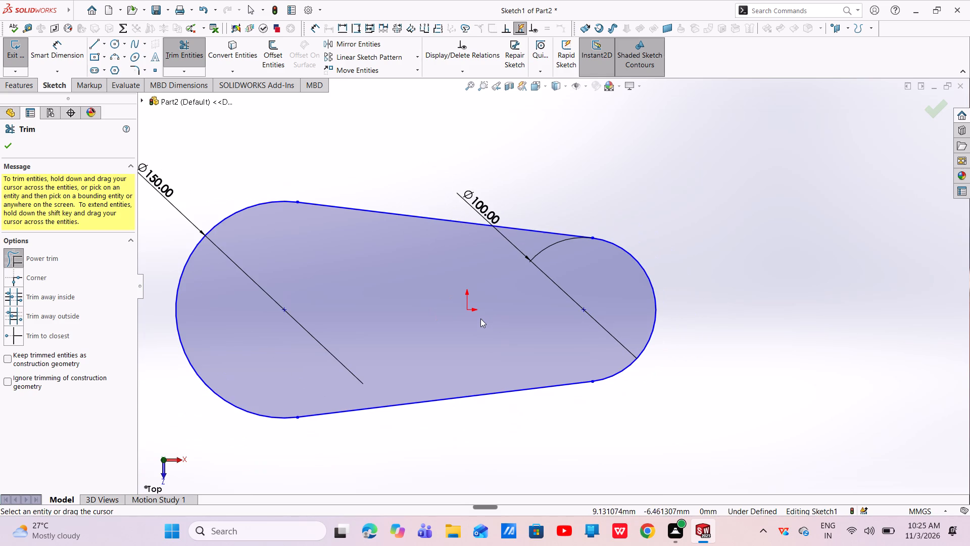
pyautogui.scroll(1, 480, 317)
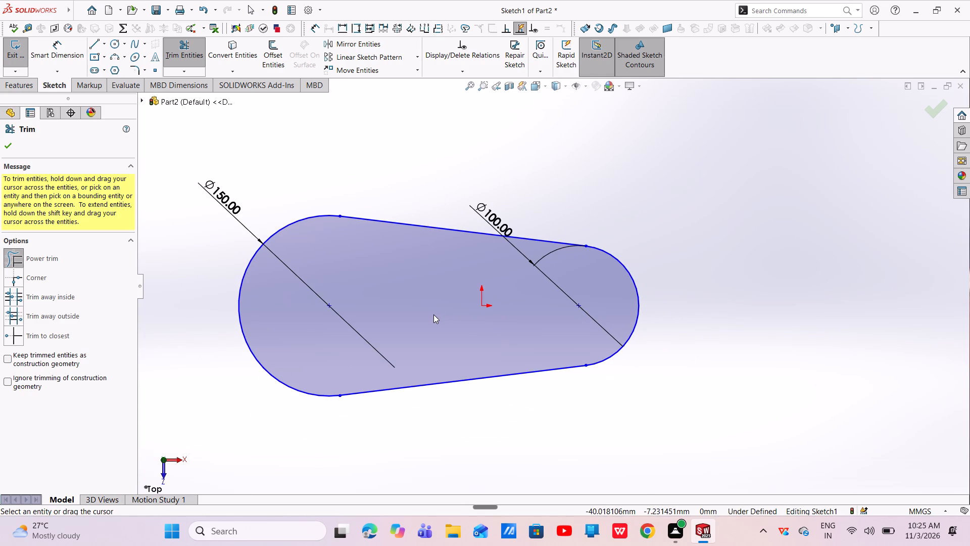
pyautogui.scroll(1, 434, 314)
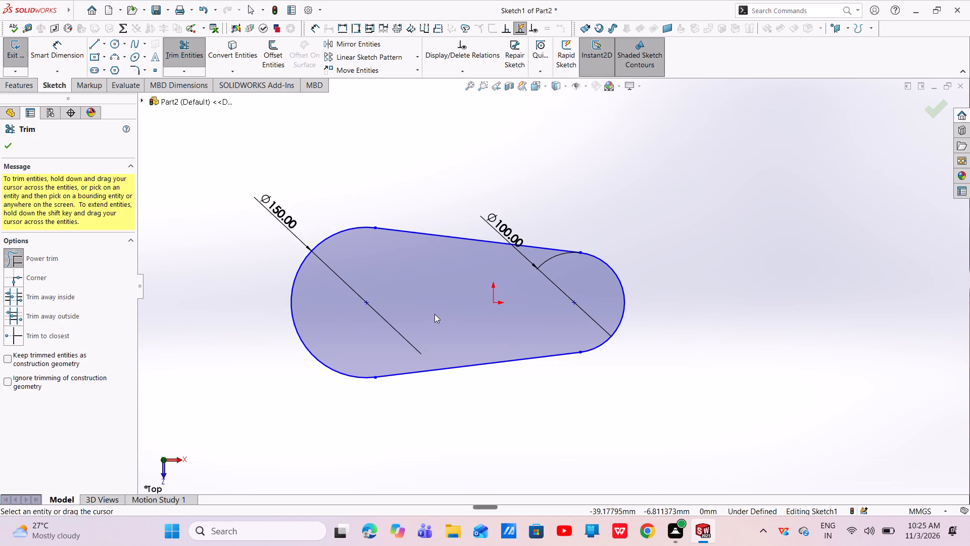
pyautogui.click(180, 378)
pyautogui.rightClick(177, 379)
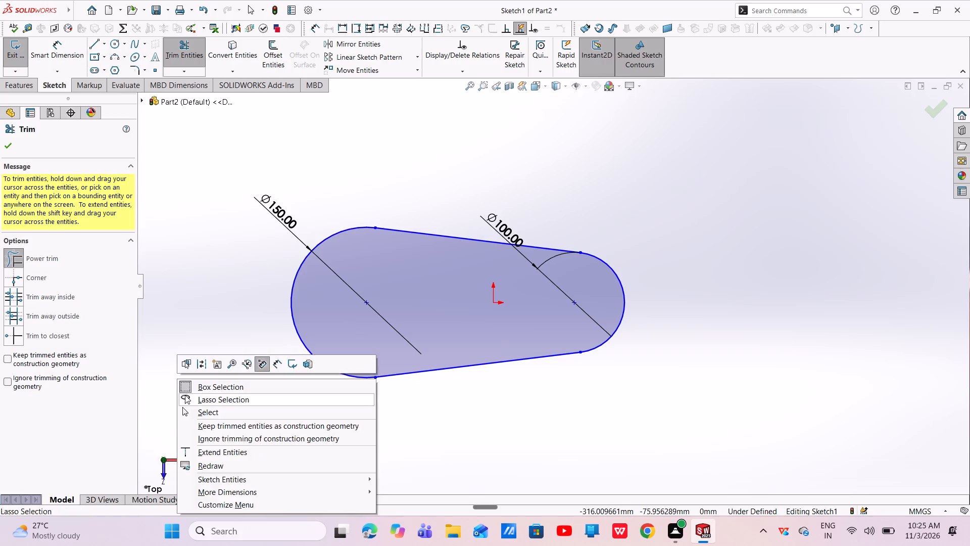
pyautogui.click(188, 412)
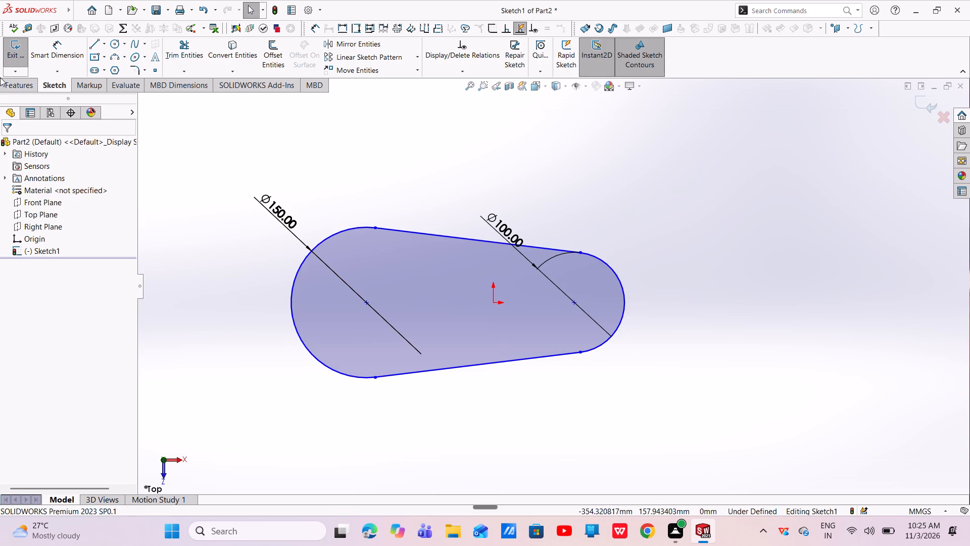
# Extrude the tapered link profile with a Blind depth of 35 mm.
pyautogui.click(9, 90)
pyautogui.click(19, 51)
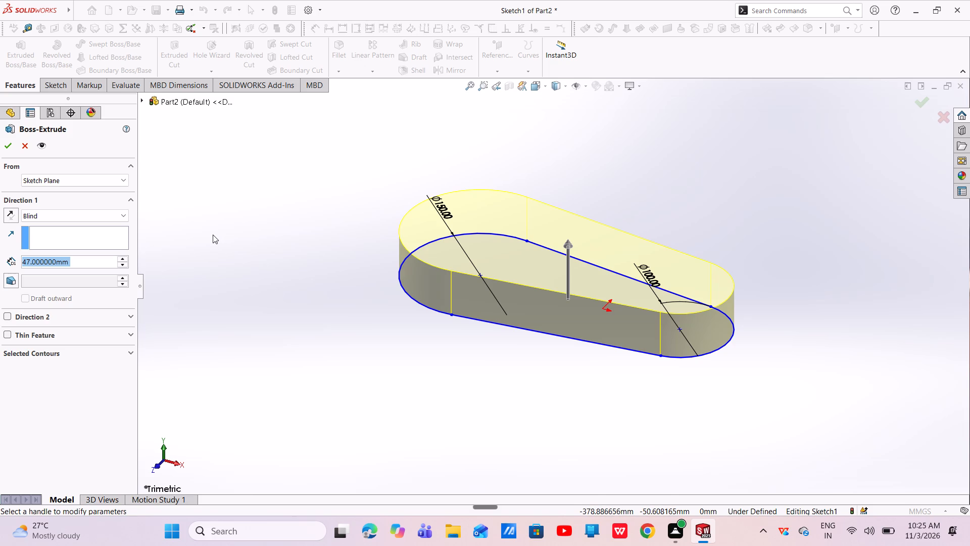
pyautogui.moveTo(574, 246); pyautogui.dragTo(578, 281)
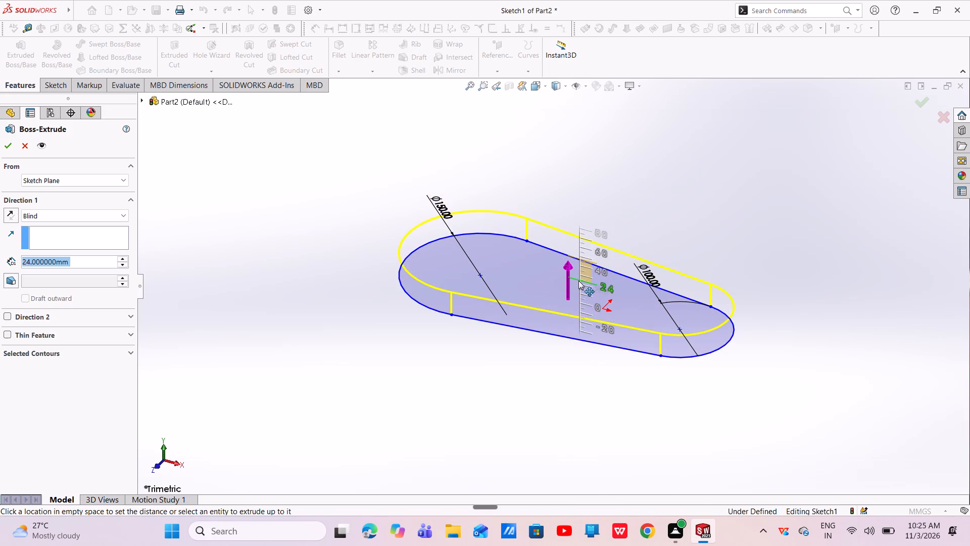
pyautogui.moveTo(578, 281); pyautogui.dragTo(576, 283)
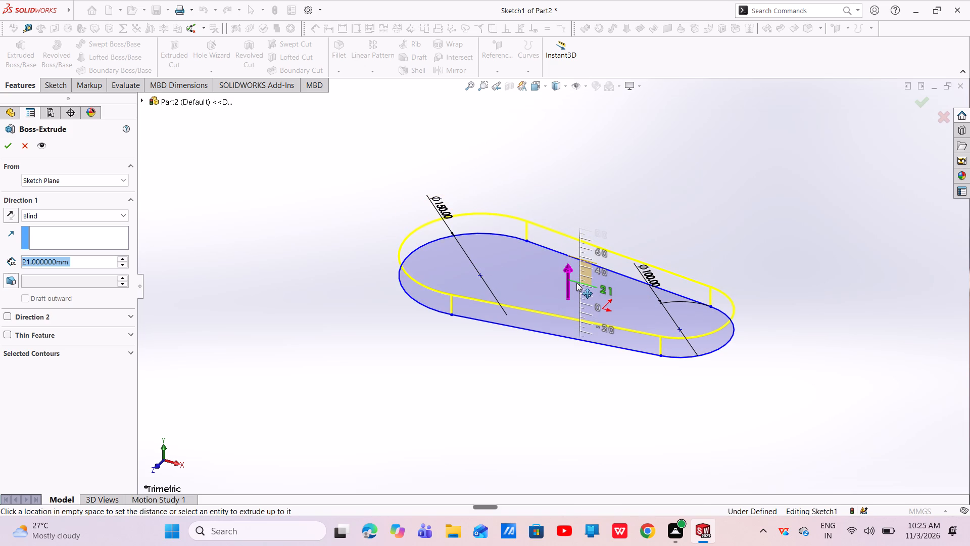
pyautogui.moveTo(576, 283); pyautogui.dragTo(574, 264)
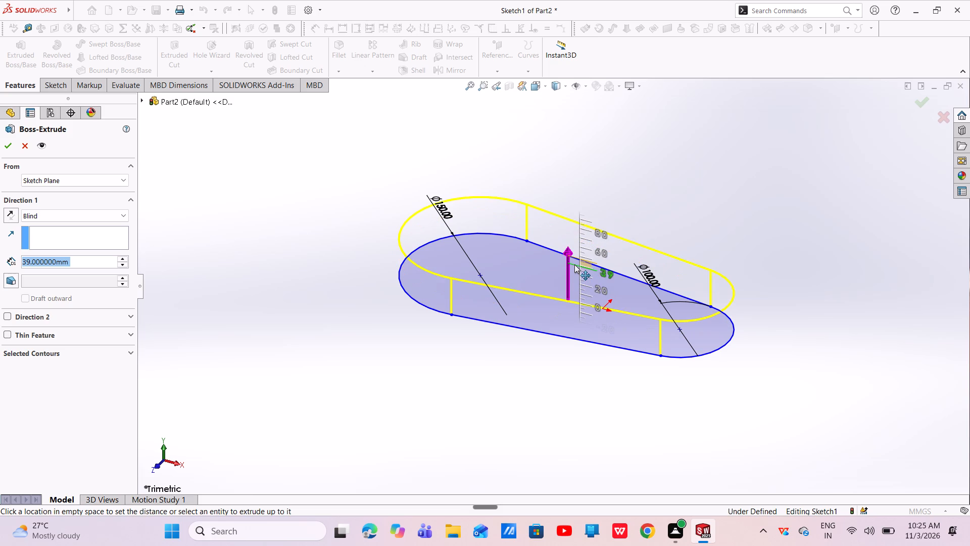
pyautogui.moveTo(574, 264); pyautogui.dragTo(575, 269)
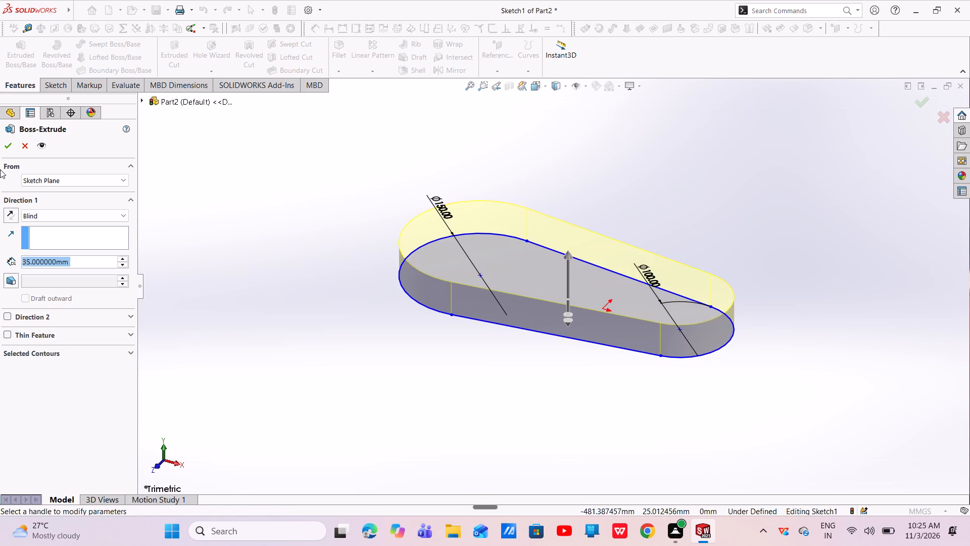
pyautogui.click(6, 146)
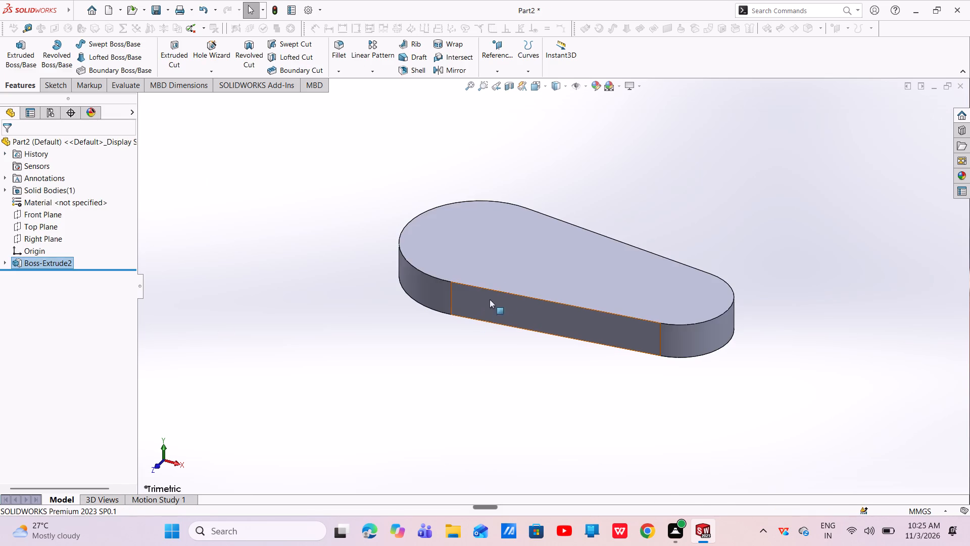
# Sketch a circle about 125 mm in diameter on the link's top face, concentric with the large rounded end.
pyautogui.click(528, 278)
pyautogui.click(568, 253)
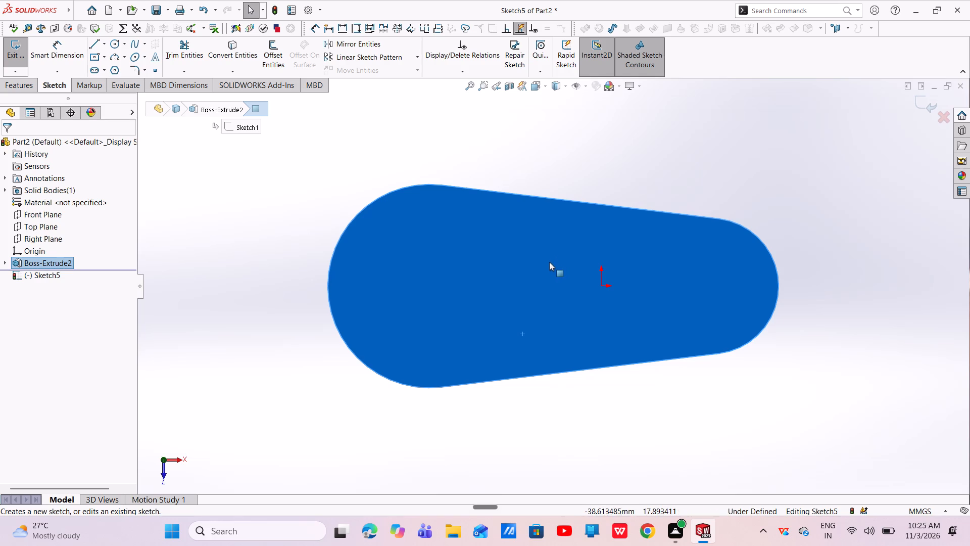
pyautogui.click(111, 44)
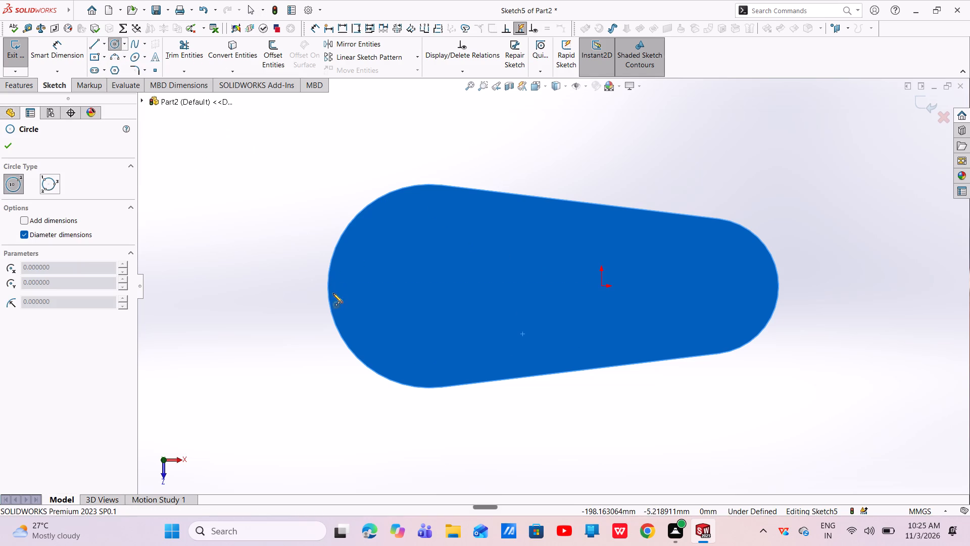
pyautogui.click(430, 287)
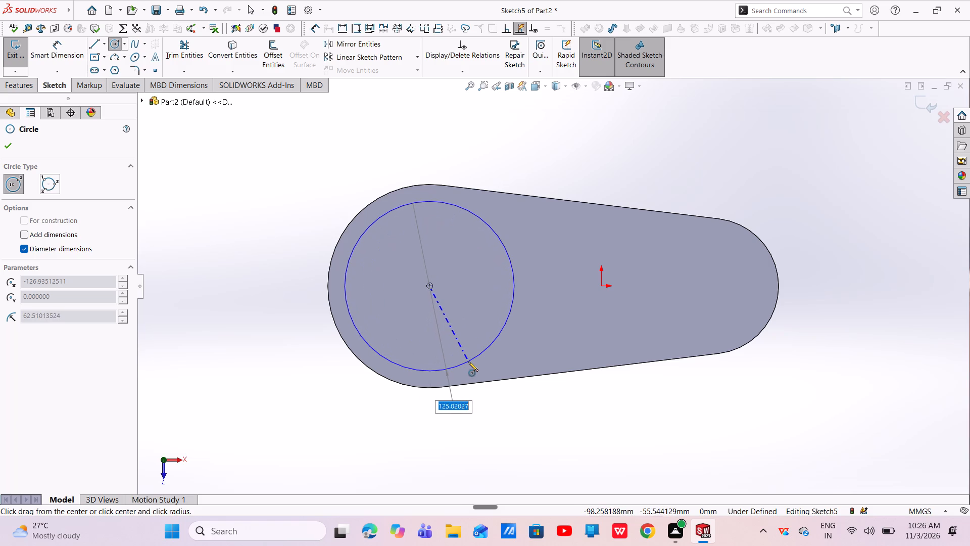
pyautogui.click(468, 361)
pyautogui.rightClick(468, 361)
pyautogui.click(476, 367)
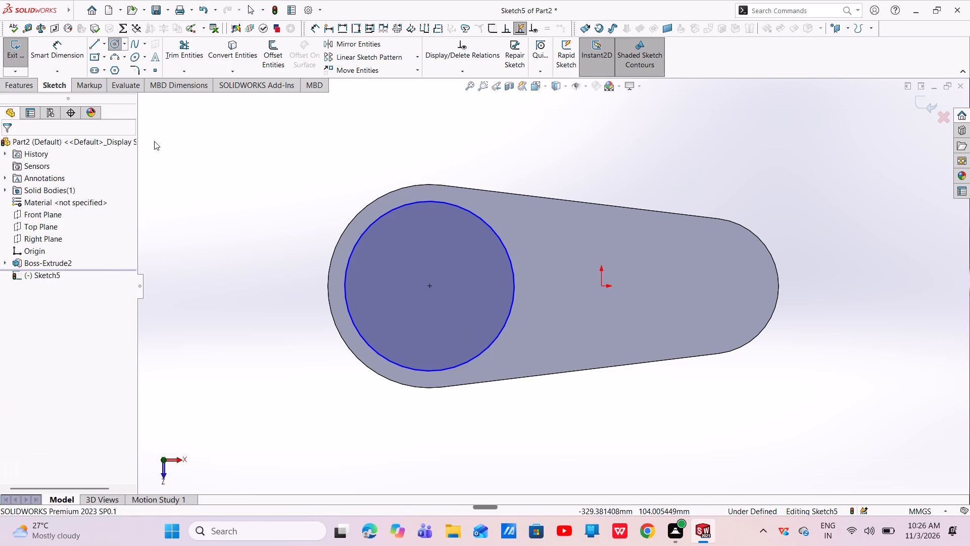
# Dimension the gap between the circle and the outer edge of the large rounded end as 10 mm.
pyautogui.click(54, 47)
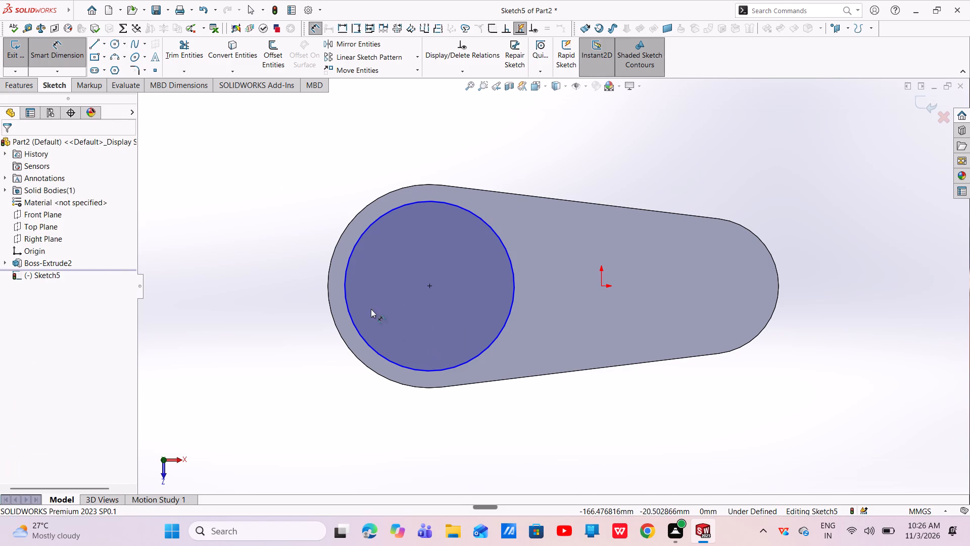
pyautogui.click(344, 296)
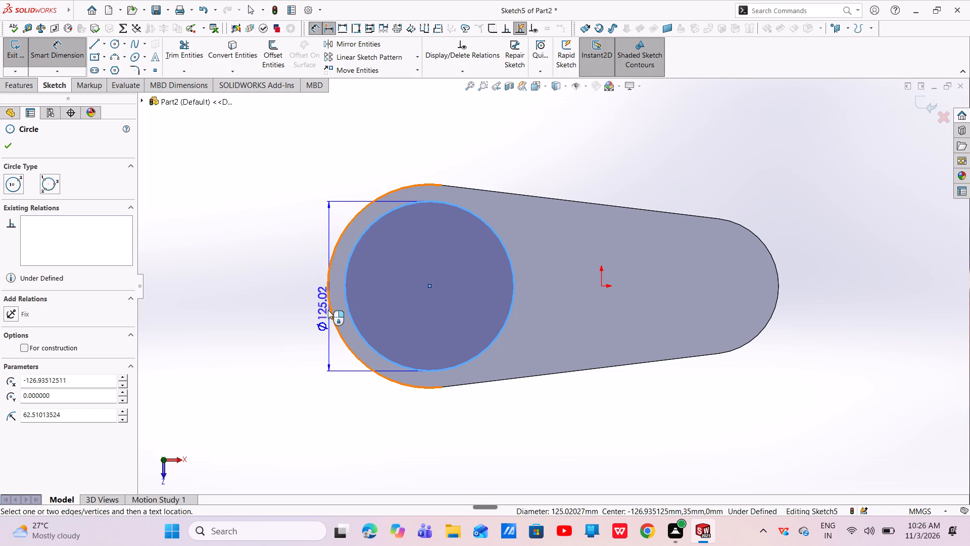
pyautogui.click(330, 310)
pyautogui.click(332, 309)
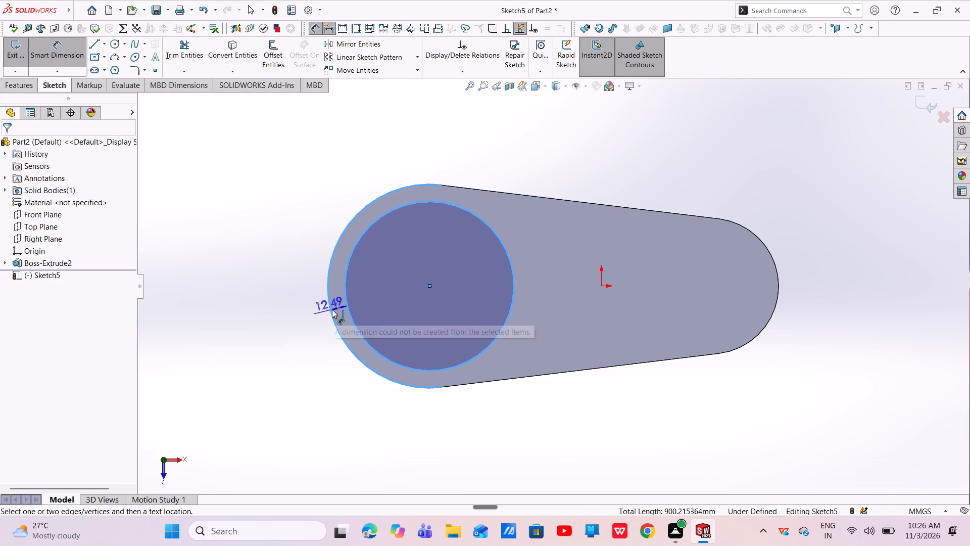
pyautogui.click(297, 330)
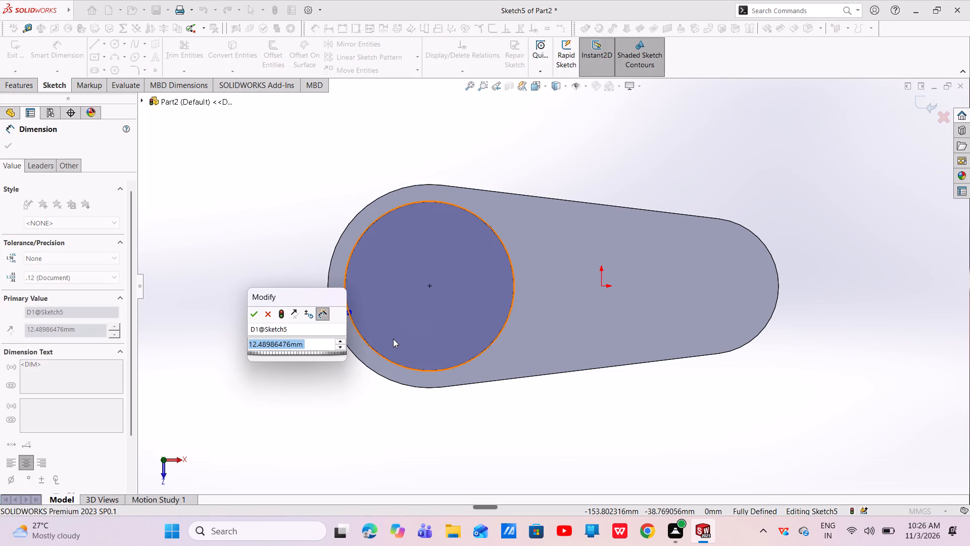
pyautogui.press('BackSpace')
pyautogui.write('10')
pyautogui.press('Return')
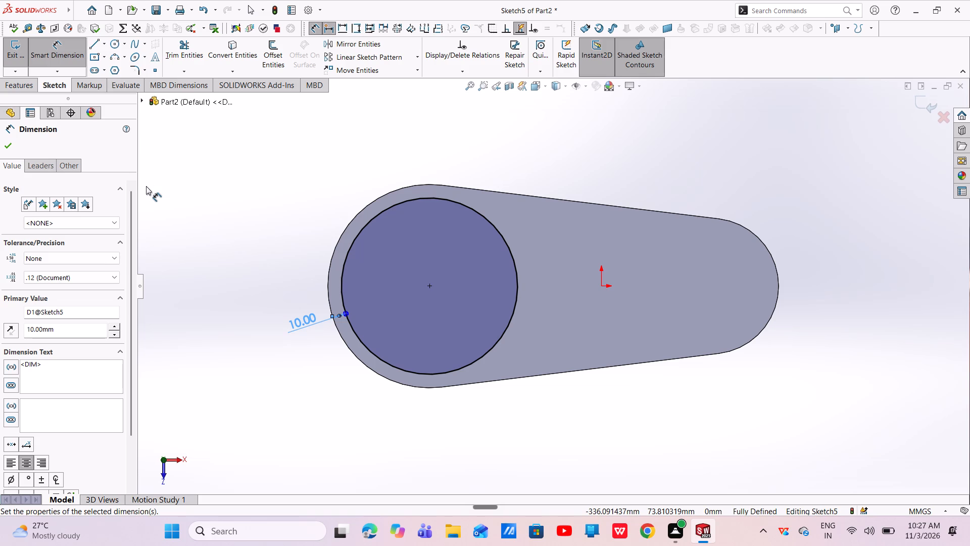
pyautogui.click(15, 148)
# Cut-extrude the circle on the large end to a Blind depth of 5 mm.
pyautogui.click(25, 90)
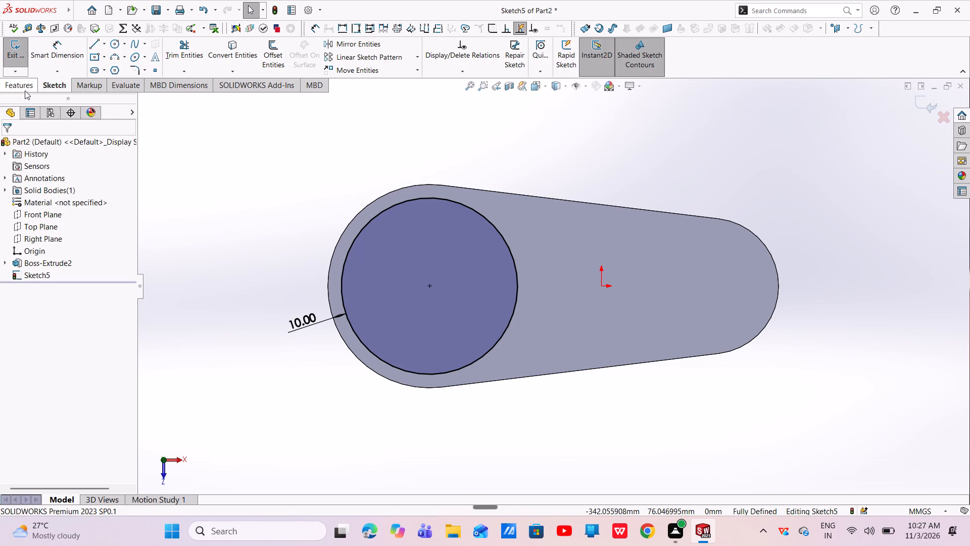
pyautogui.click(25, 67)
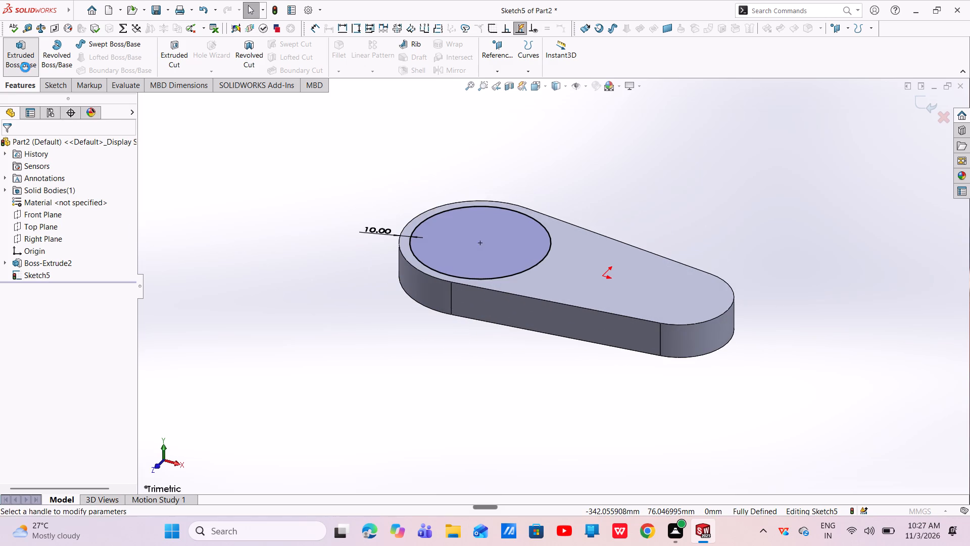
pyautogui.click(18, 149)
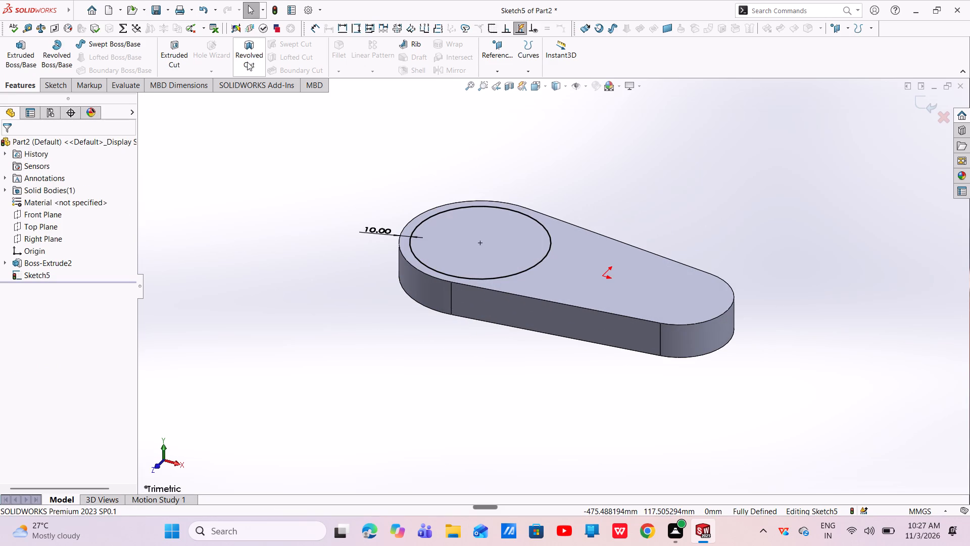
pyautogui.click(165, 61)
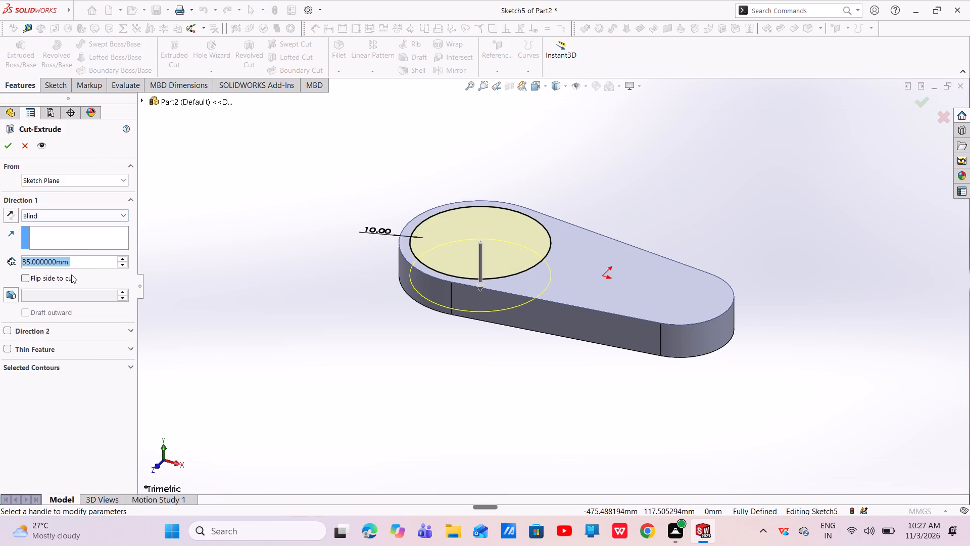
pyautogui.press('BackSpace')
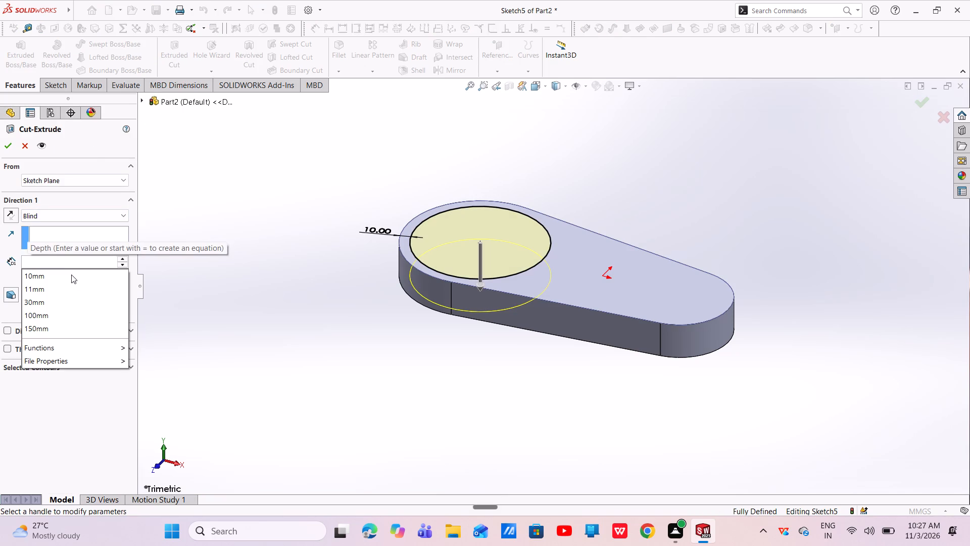
pyautogui.press('5')
pyautogui.press('Return')
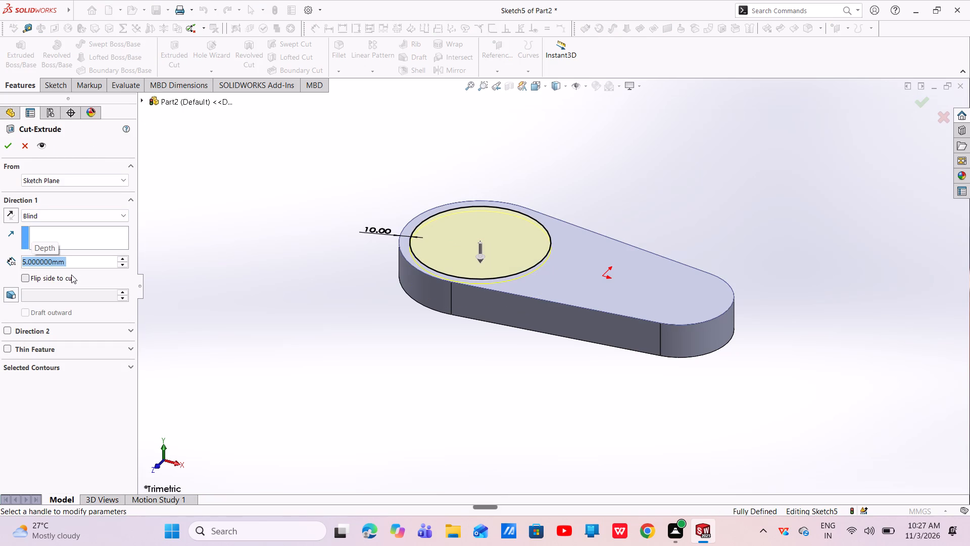
pyautogui.click(11, 150)
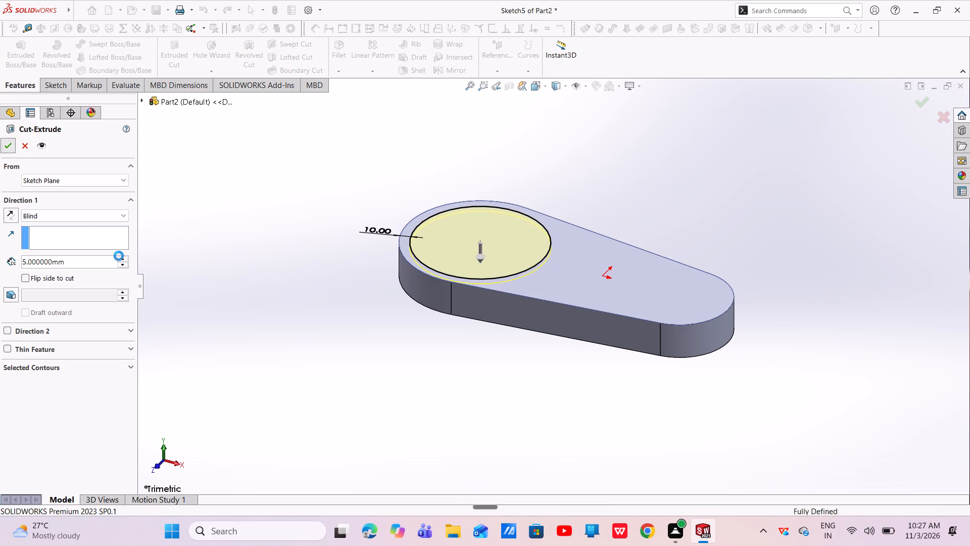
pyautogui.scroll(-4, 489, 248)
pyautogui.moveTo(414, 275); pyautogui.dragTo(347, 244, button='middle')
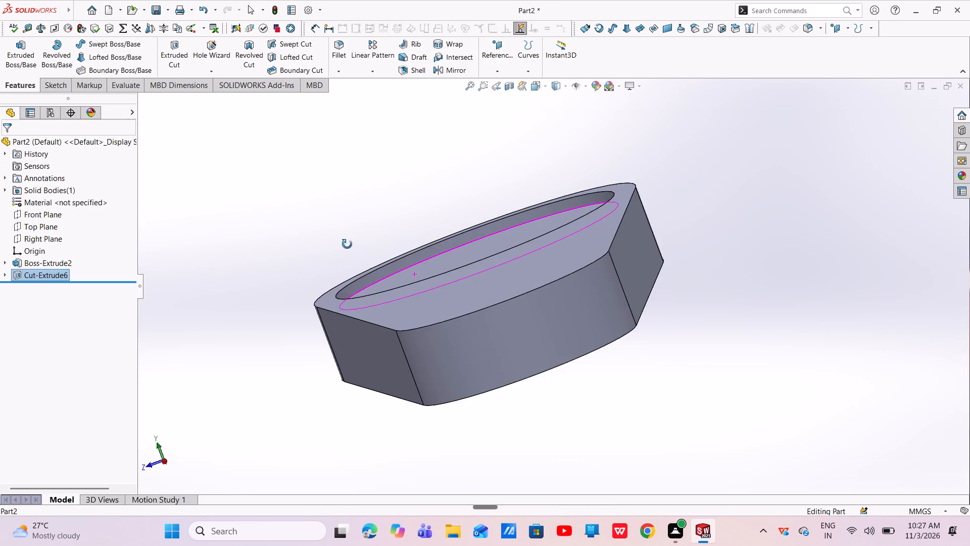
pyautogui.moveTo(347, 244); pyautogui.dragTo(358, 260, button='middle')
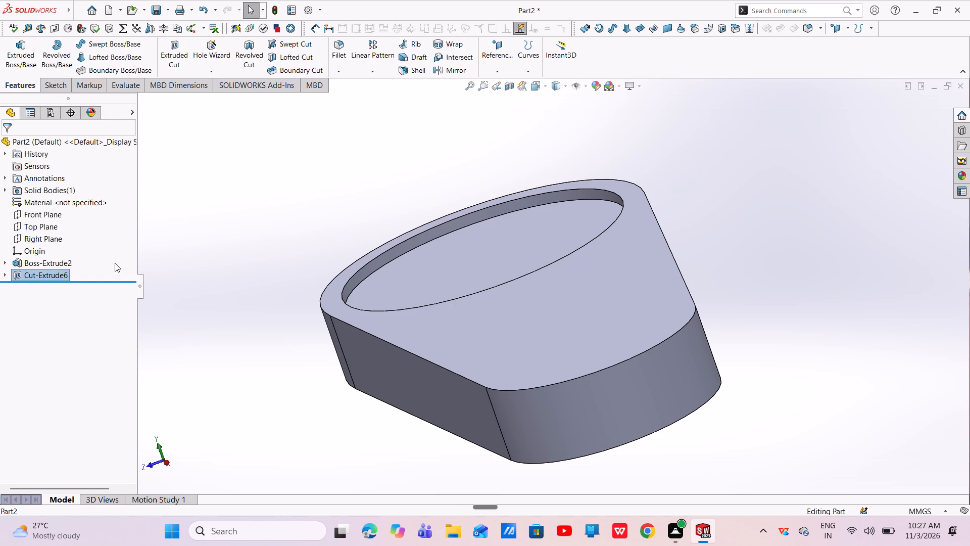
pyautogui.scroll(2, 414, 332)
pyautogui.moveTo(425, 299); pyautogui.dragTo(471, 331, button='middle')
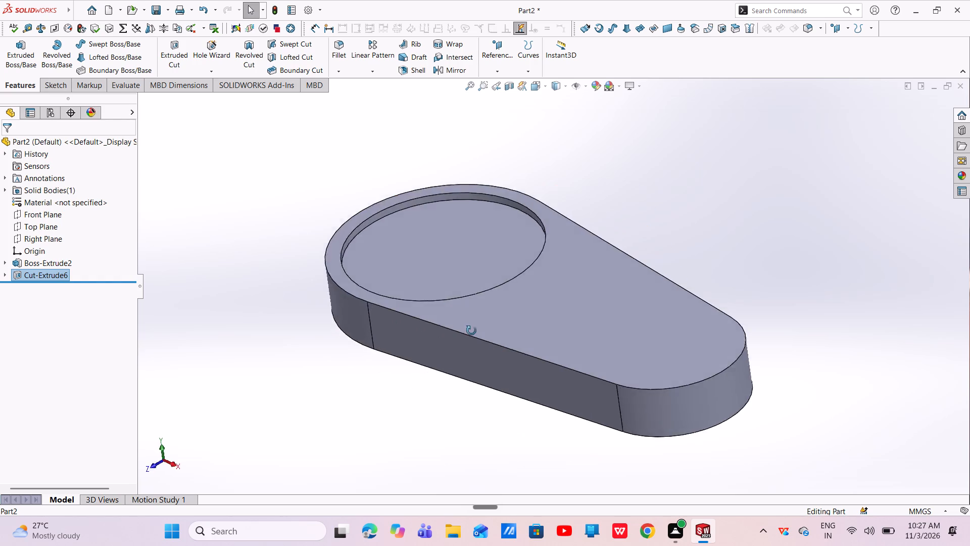
# Sketch a circle about 53 mm in diameter on the link's top face, concentric with the small rounded end.
pyautogui.moveTo(471, 331); pyautogui.dragTo(472, 392, button='middle')
pyautogui.click(708, 371)
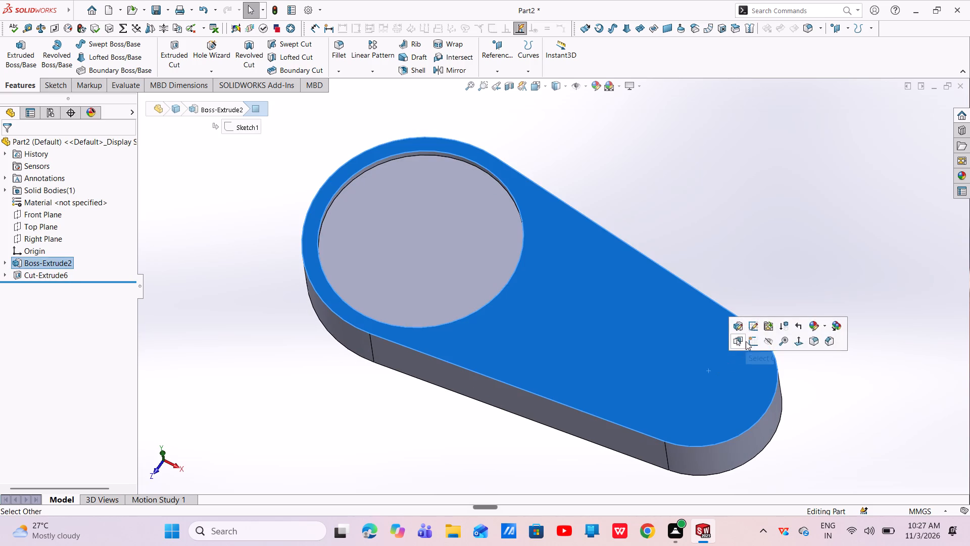
pyautogui.click(754, 339)
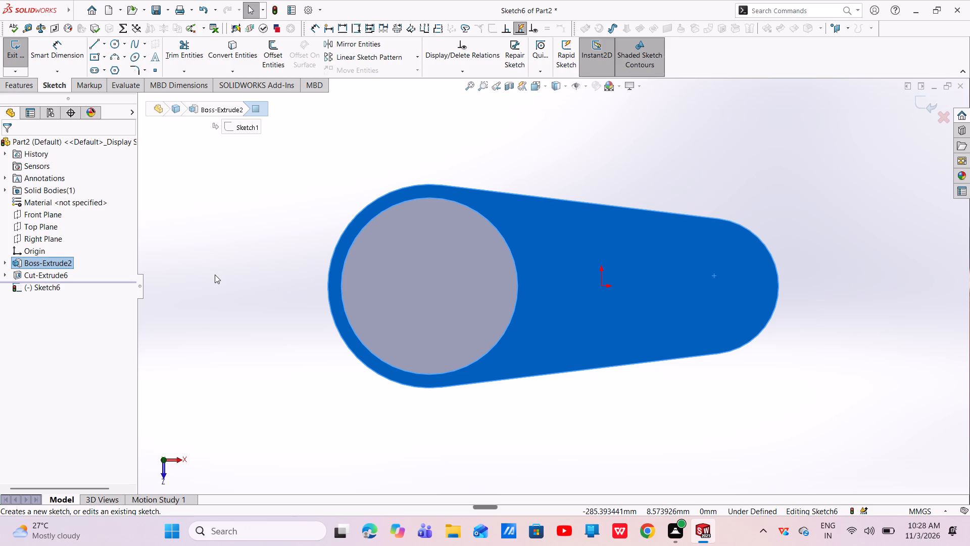
pyautogui.click(113, 47)
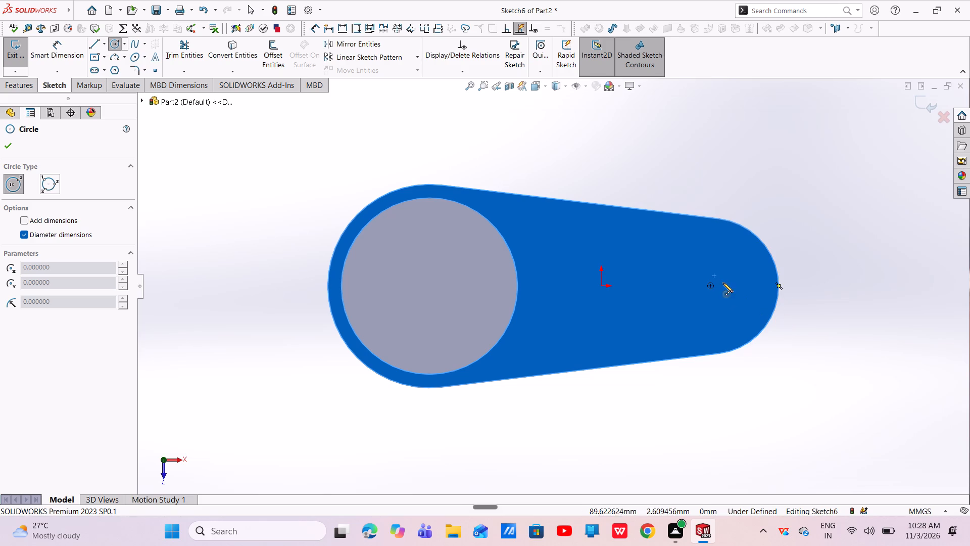
pyautogui.click(710, 285)
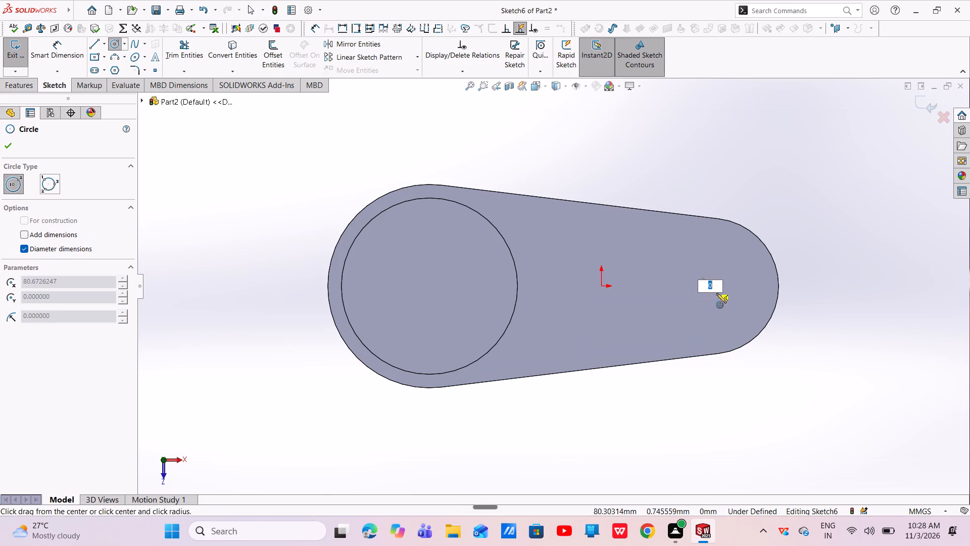
pyautogui.click(728, 318)
pyautogui.rightClick(728, 318)
pyautogui.click(736, 326)
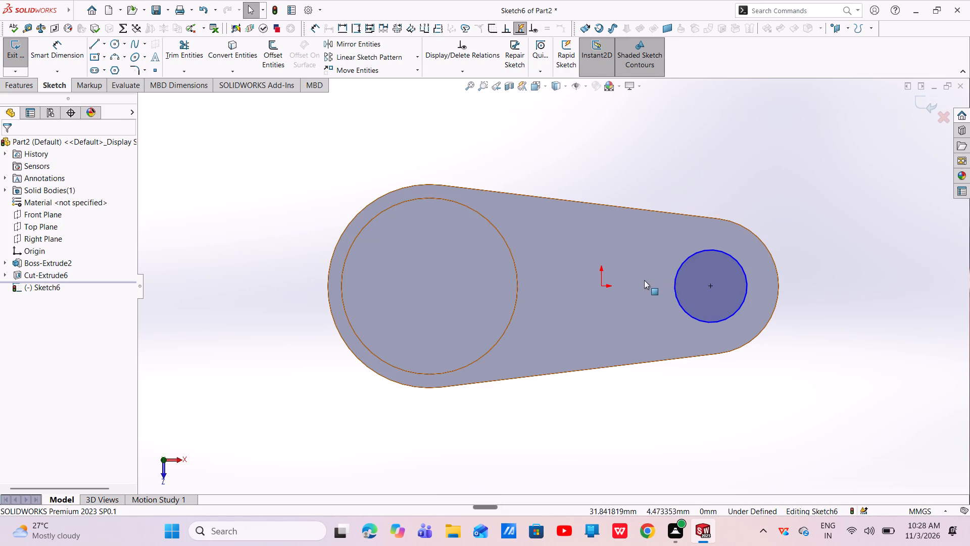
# Dimension the diameter of the circle on the small end as 60 mm.
pyautogui.click(72, 46)
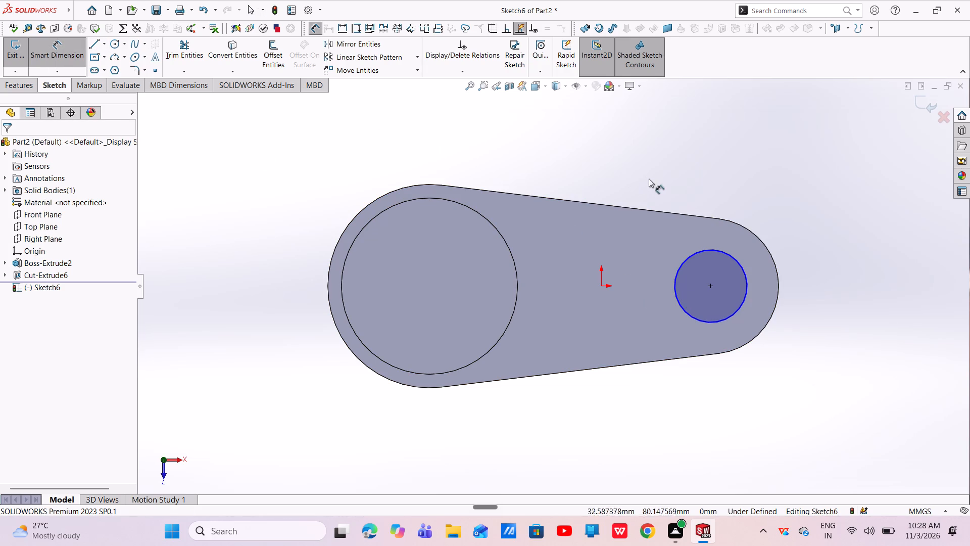
pyautogui.click(748, 291)
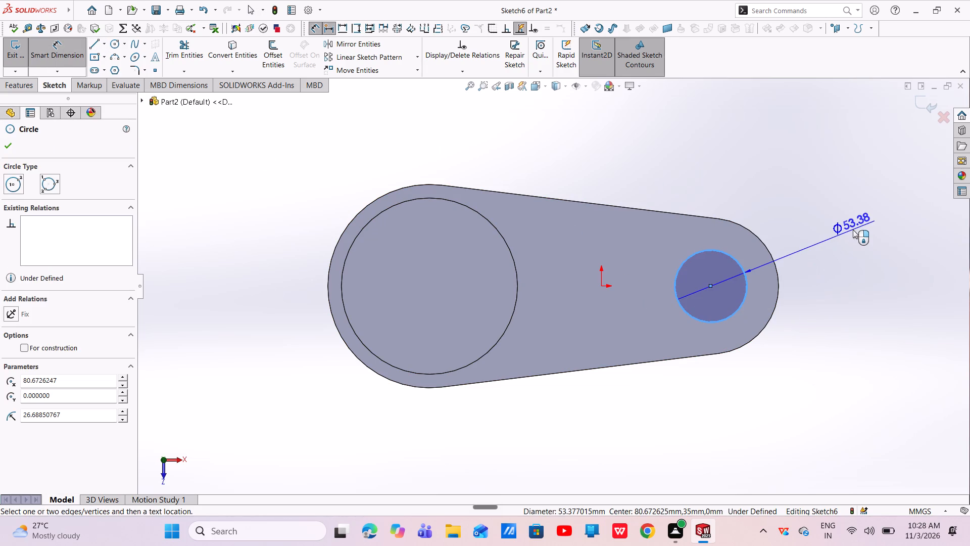
pyautogui.click(853, 230)
pyautogui.press('BackSpace')
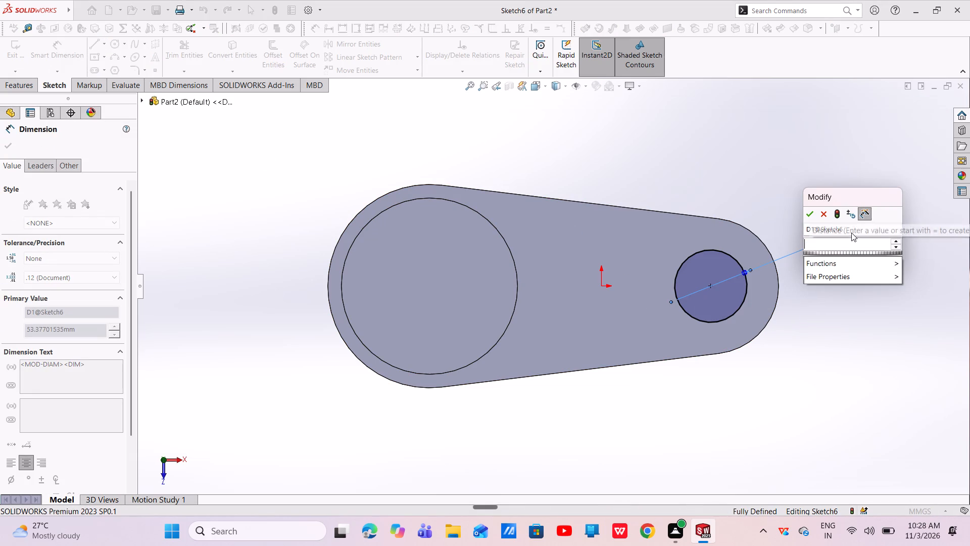
pyautogui.write('60')
pyautogui.press('Return')
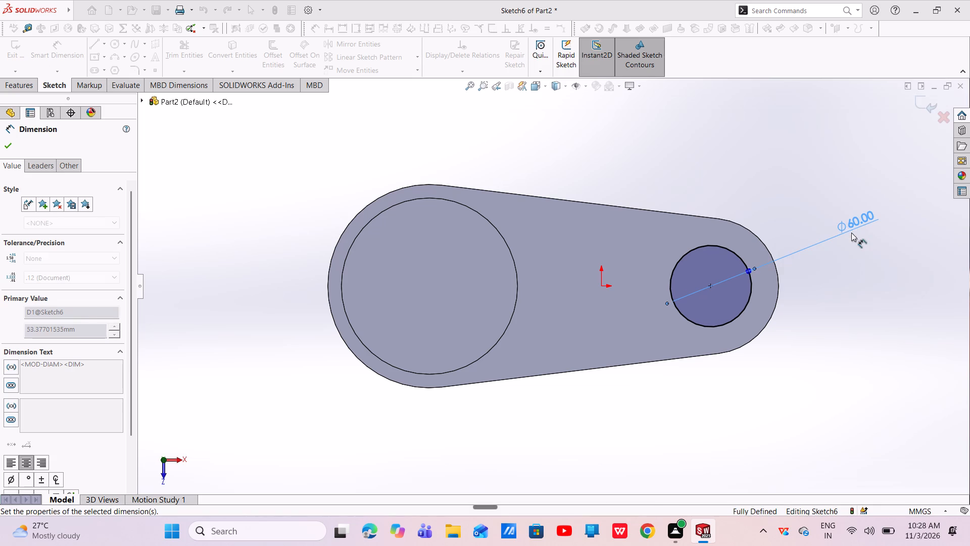
pyautogui.press('Escape')
pyautogui.press('Escape')
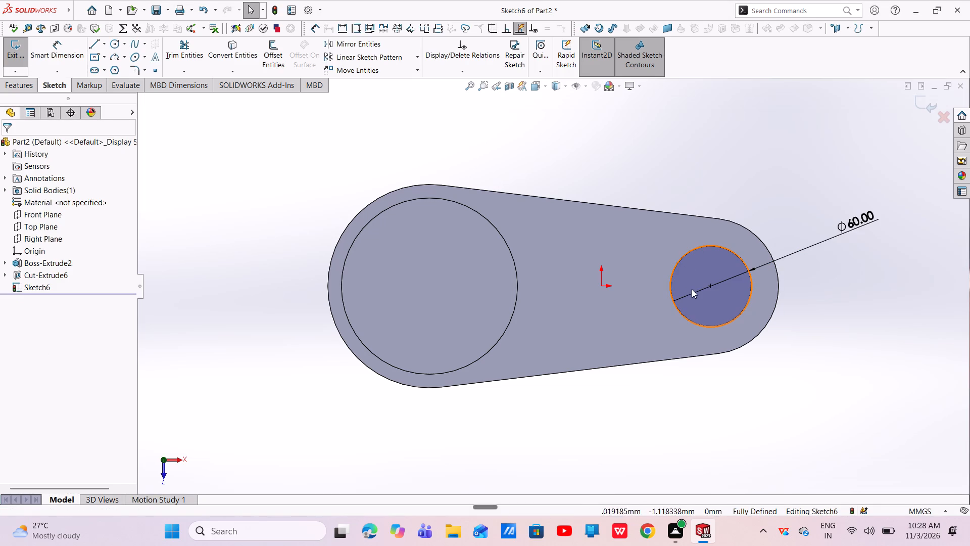
# Add a Horizontal relation between the small-end circle's centre and the origin.
pyautogui.click(710, 285)
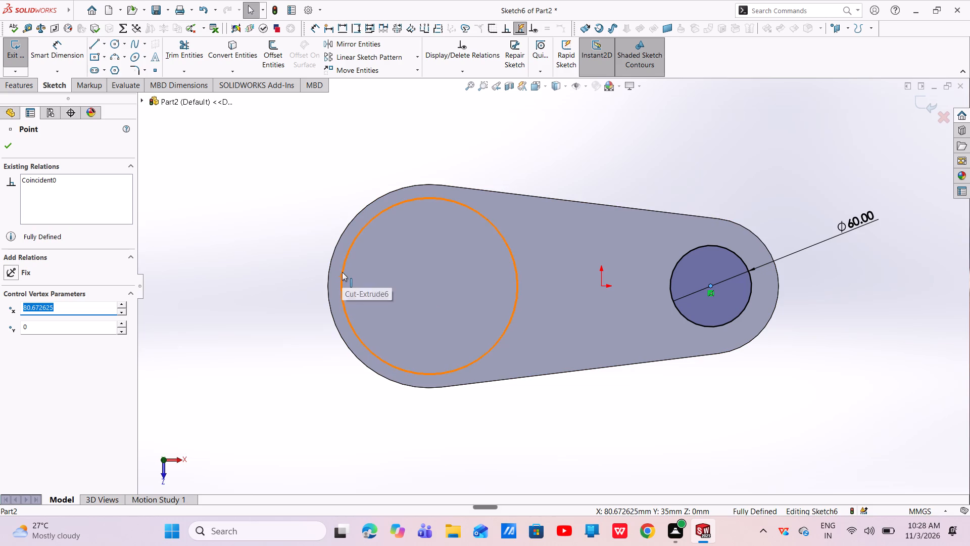
pyautogui.keyDown('ctrl'); pyautogui.click(604, 285); pyautogui.keyUp('ctrl')
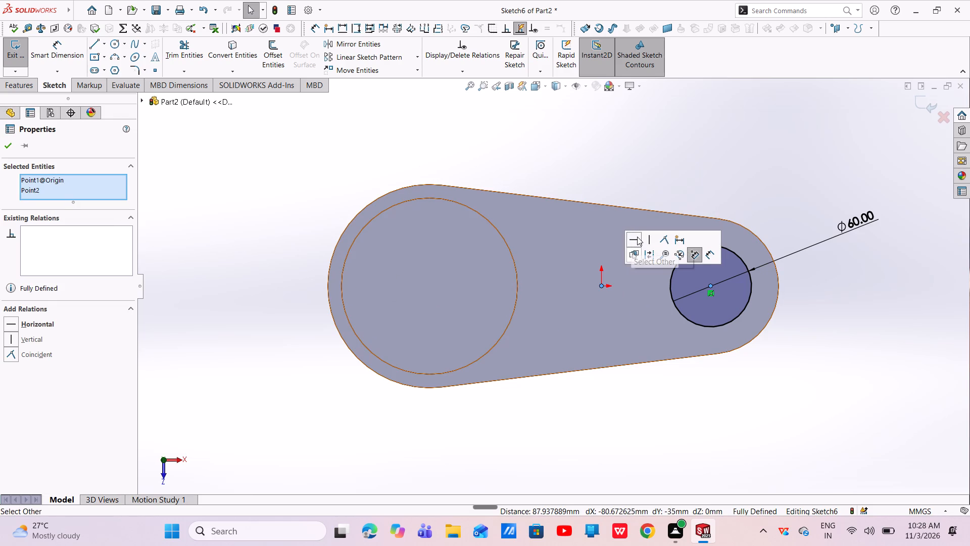
pyautogui.click(637, 237)
pyautogui.click(635, 238)
pyautogui.click(635, 238)
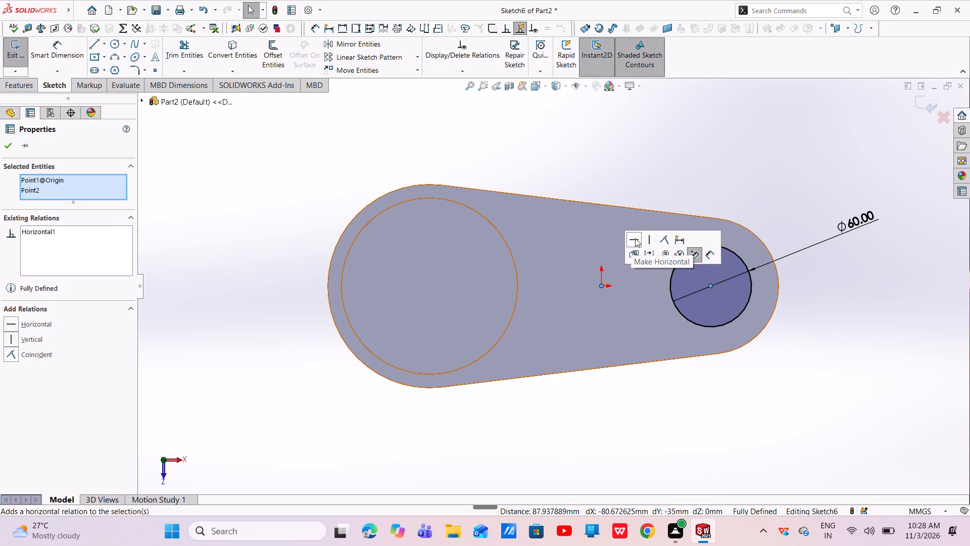
pyautogui.press('Escape')
pyautogui.press('Escape')
pyautogui.press('Escape')
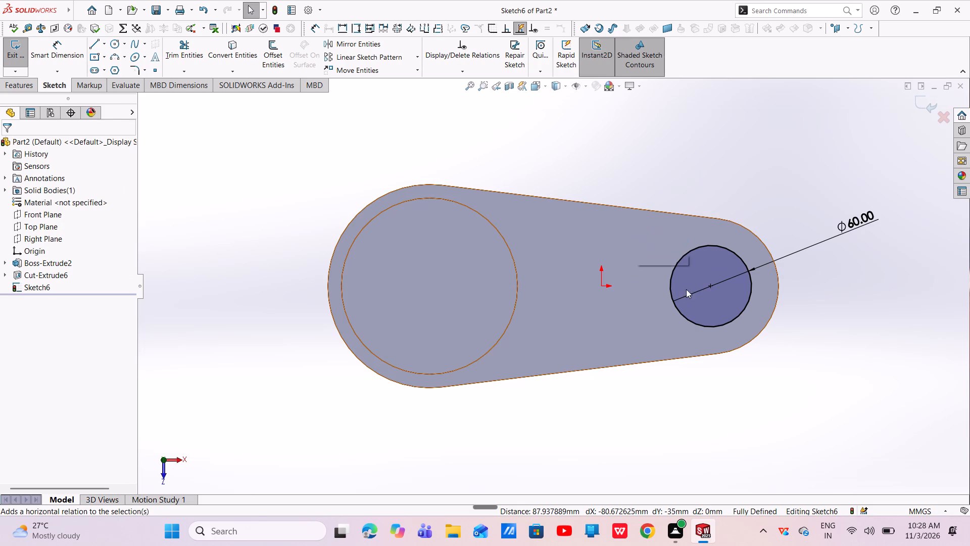
pyautogui.click(575, 429)
pyautogui.press('Escape')
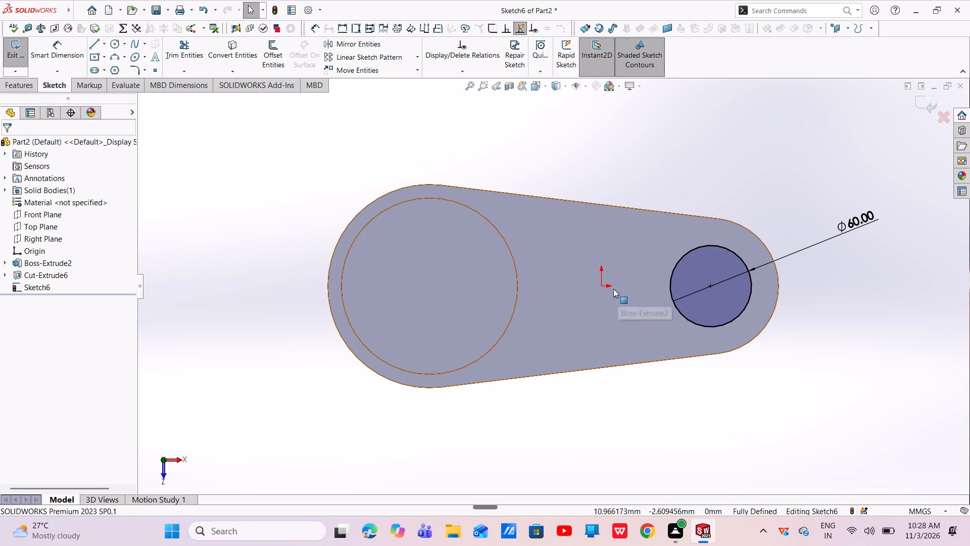
pyautogui.click(602, 288)
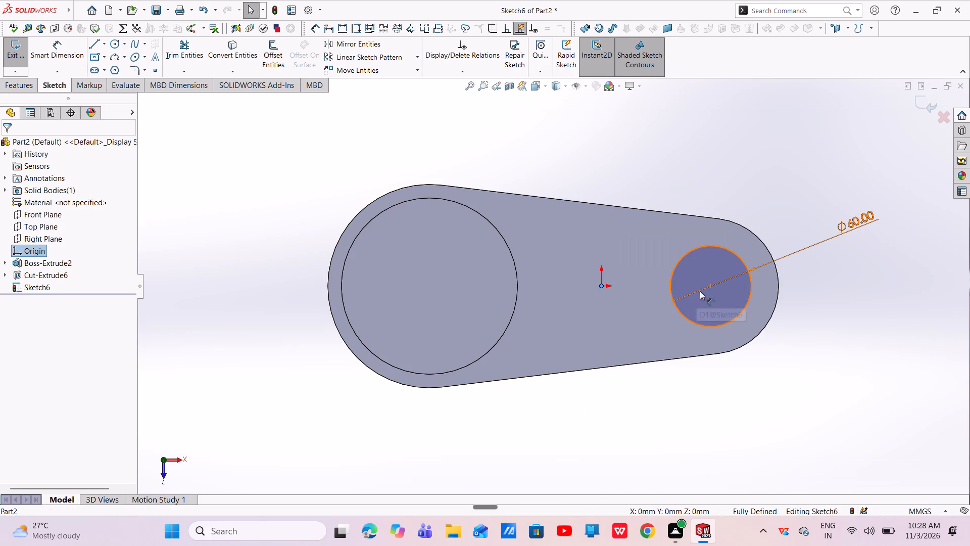
pyautogui.keyDown('ctrl'); pyautogui.click(708, 287); pyautogui.keyUp('ctrl')
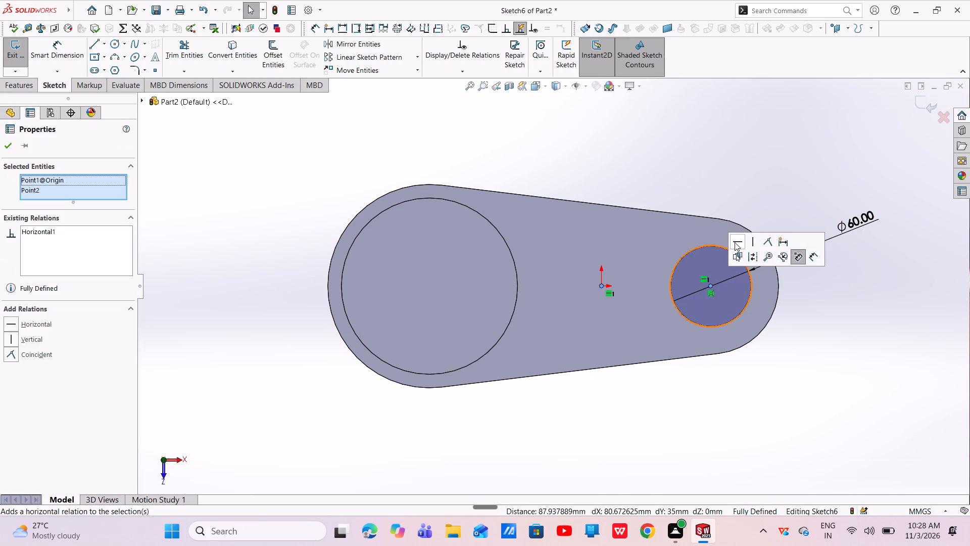
pyautogui.click(736, 241)
pyautogui.press('Escape')
pyautogui.press('Escape')
pyautogui.press('Escape')
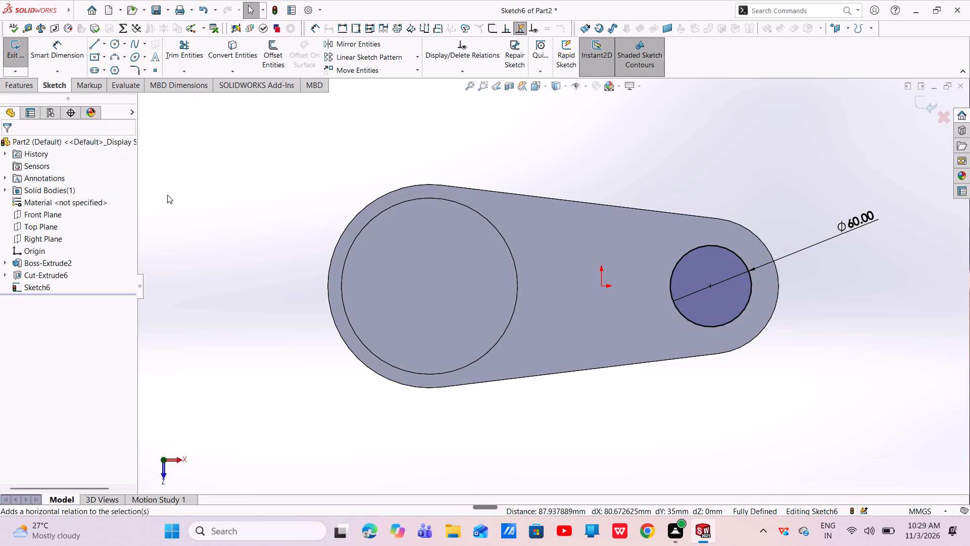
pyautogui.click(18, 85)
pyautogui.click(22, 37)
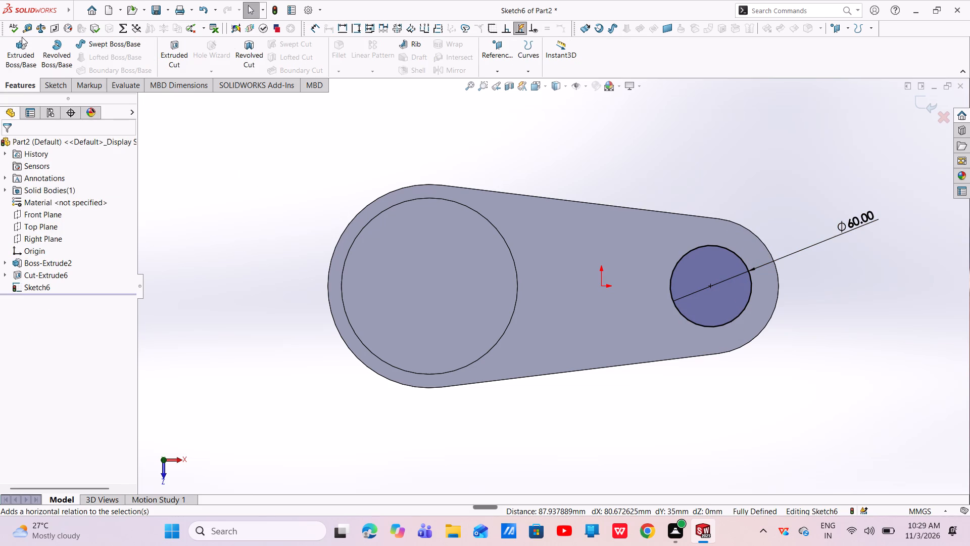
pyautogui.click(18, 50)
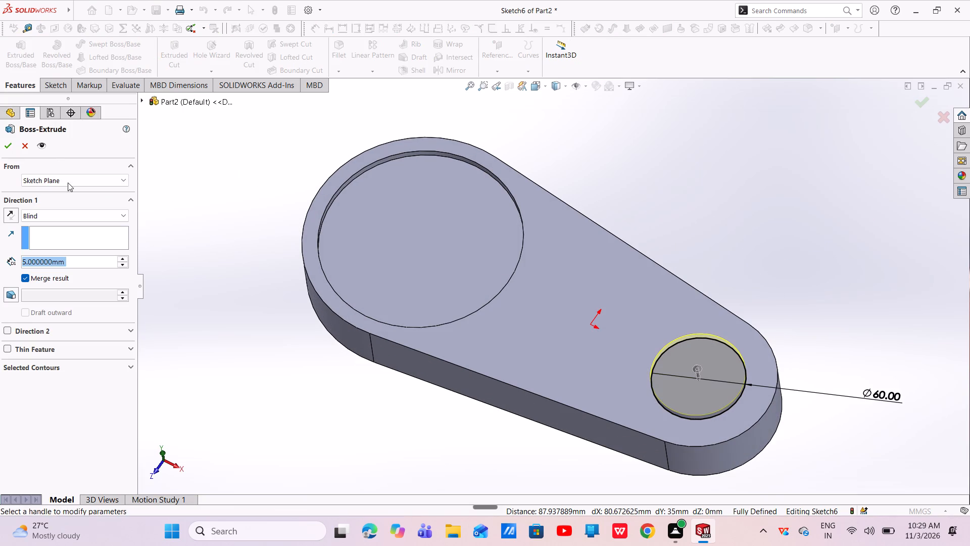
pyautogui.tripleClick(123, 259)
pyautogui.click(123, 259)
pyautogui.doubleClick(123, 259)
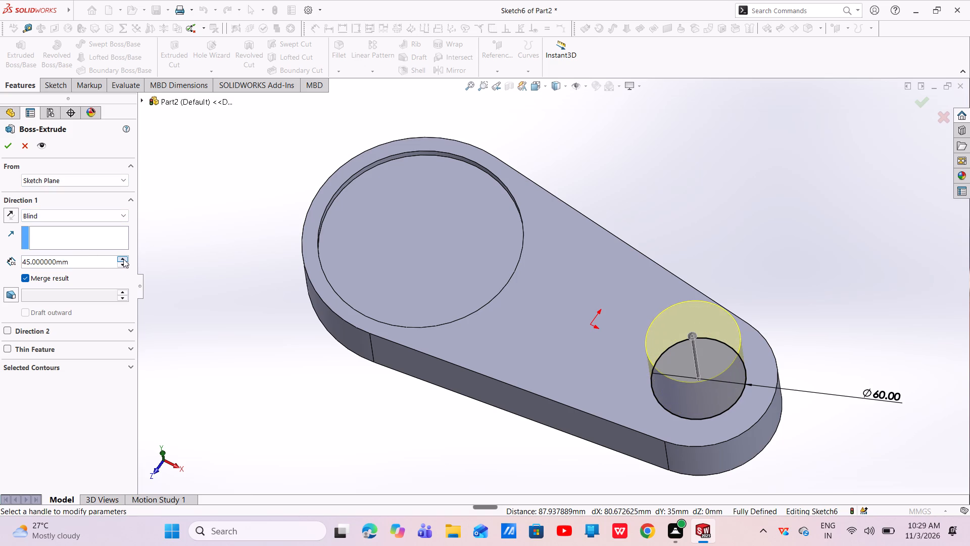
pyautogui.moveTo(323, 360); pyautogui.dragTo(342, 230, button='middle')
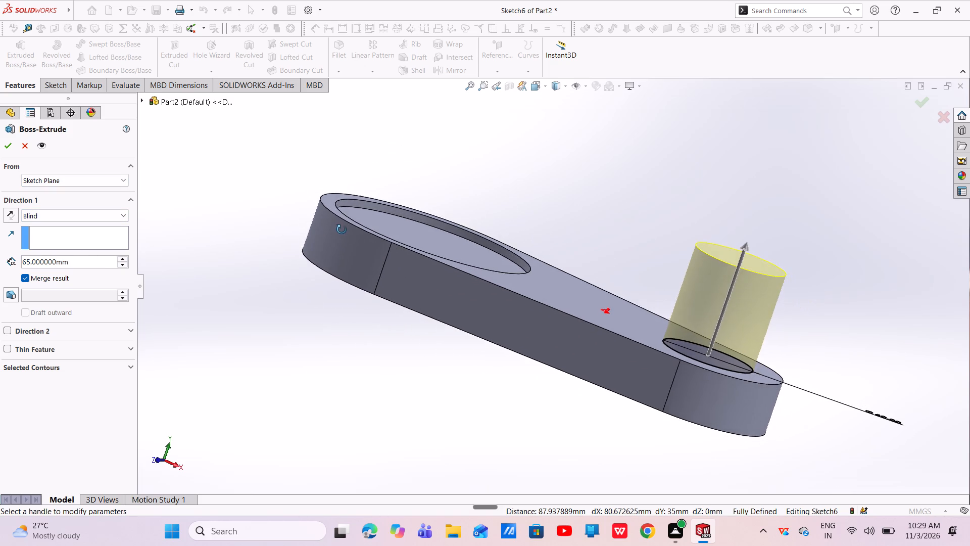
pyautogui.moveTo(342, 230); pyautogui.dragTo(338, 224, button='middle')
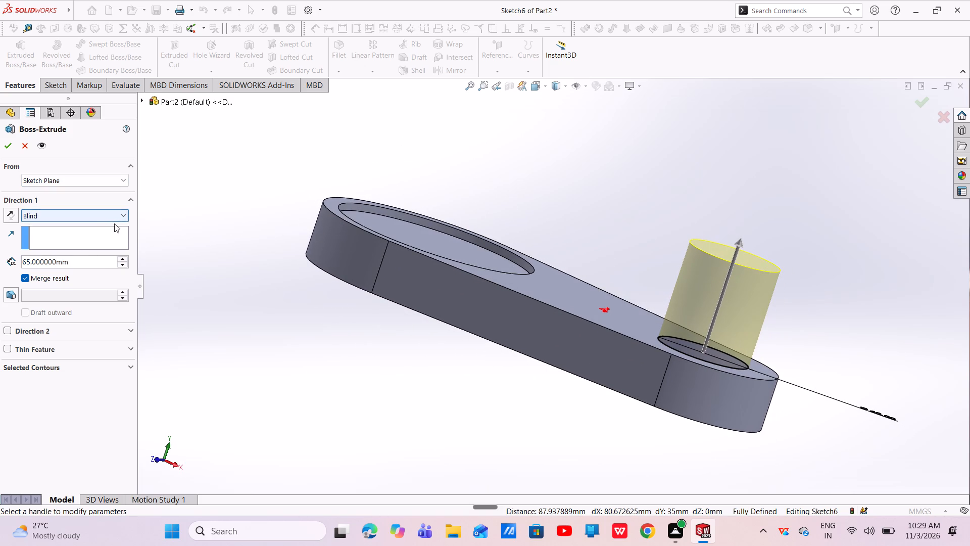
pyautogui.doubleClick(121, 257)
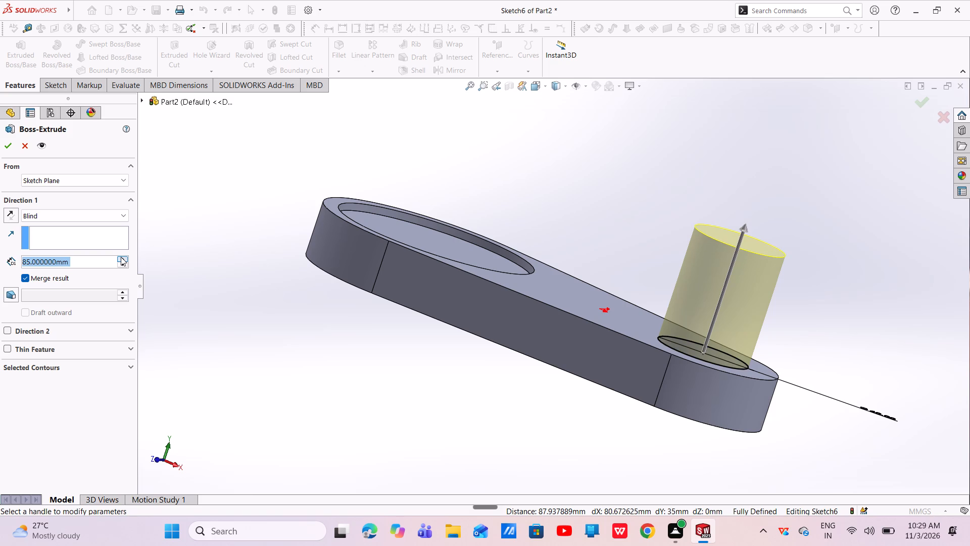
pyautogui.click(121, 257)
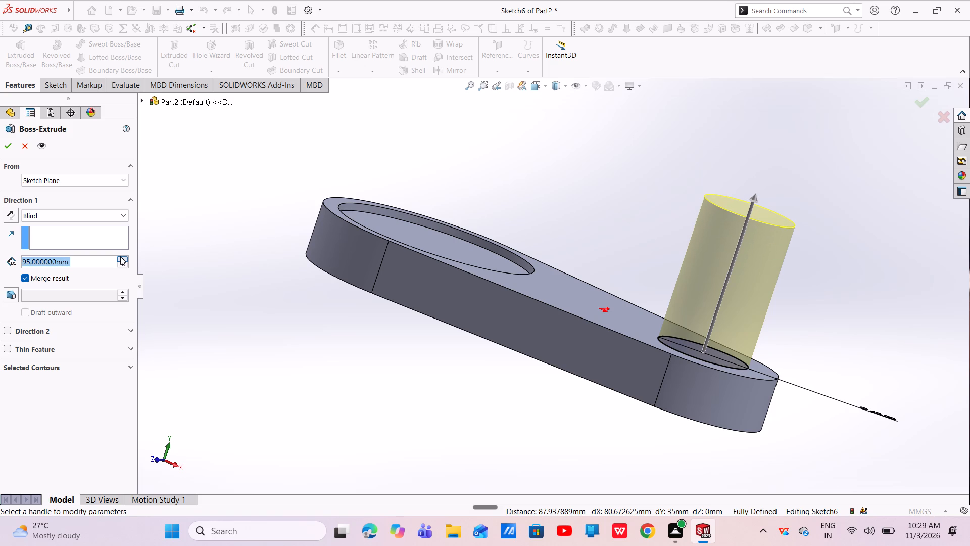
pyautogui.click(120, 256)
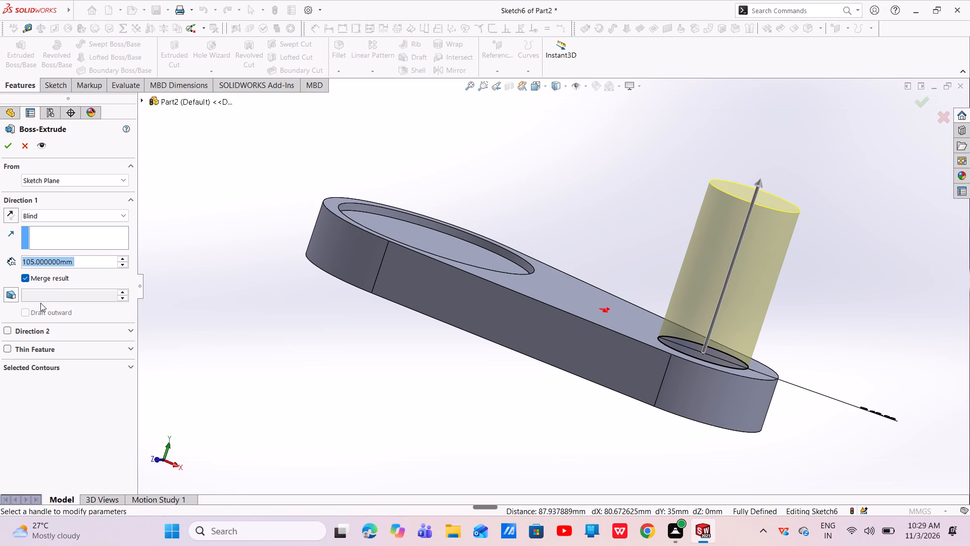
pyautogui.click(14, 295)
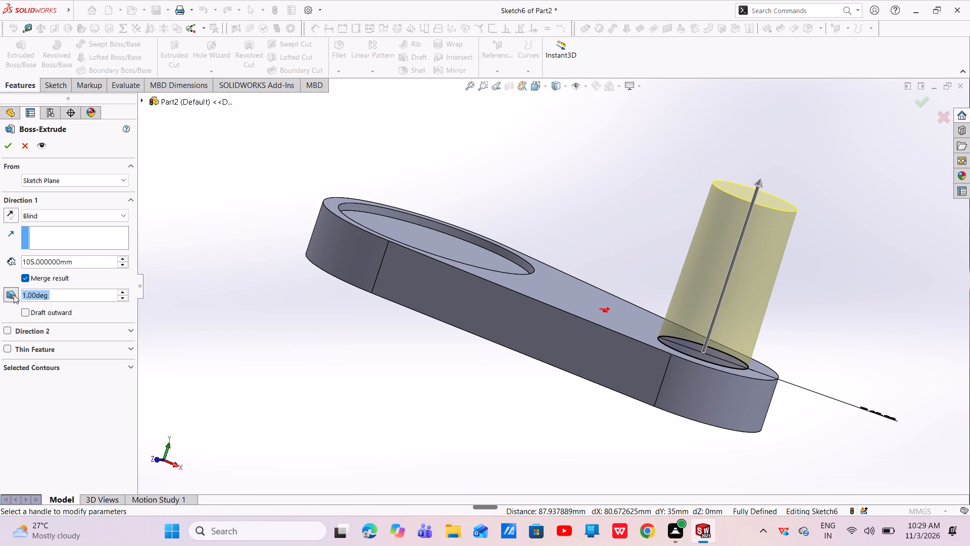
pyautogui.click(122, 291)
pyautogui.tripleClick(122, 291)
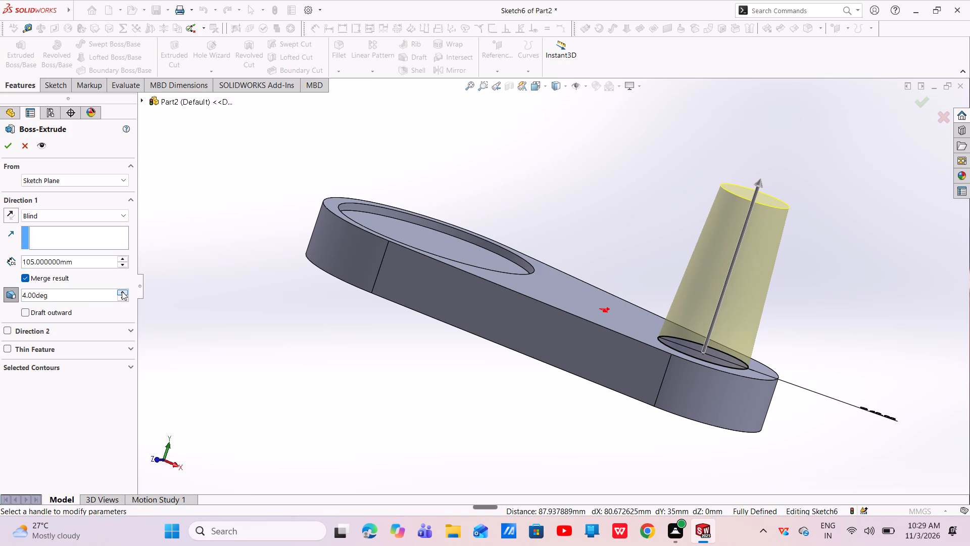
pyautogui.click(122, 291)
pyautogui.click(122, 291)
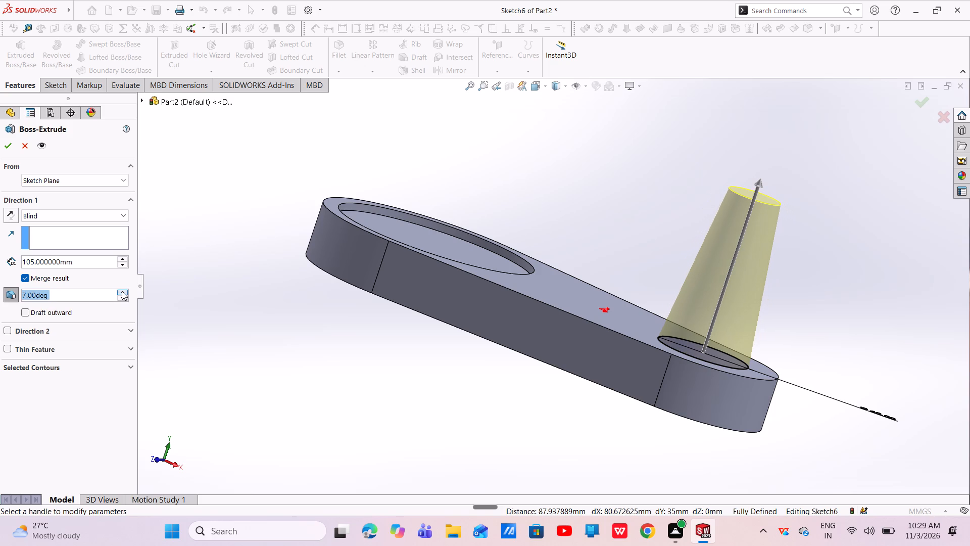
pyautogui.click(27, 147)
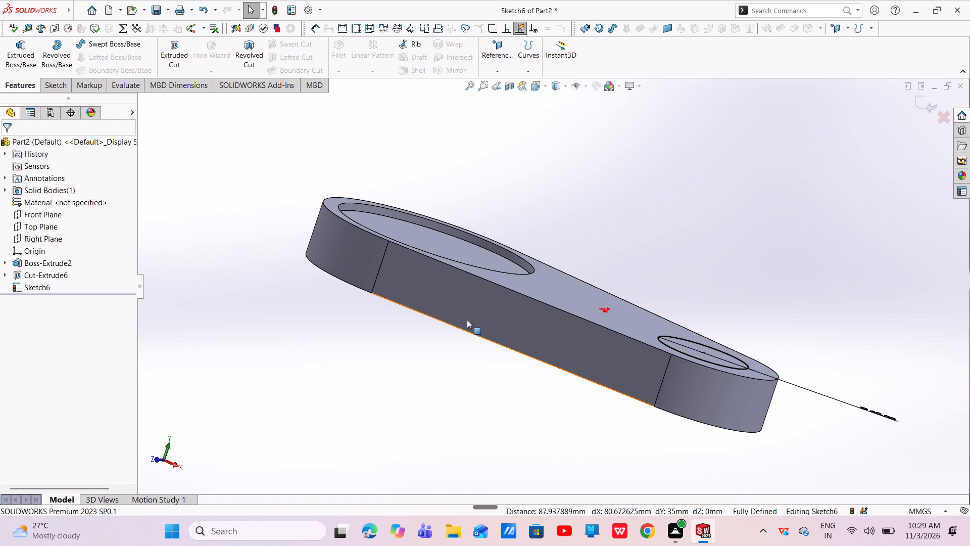
# Set the diameter of the circle on the small end to 80 mm.
pyautogui.scroll(1, 503, 287)
pyautogui.moveTo(504, 284); pyautogui.dragTo(457, 387, button='middle')
pyautogui.scroll(4, 472, 352)
pyautogui.scroll(-4, 647, 394)
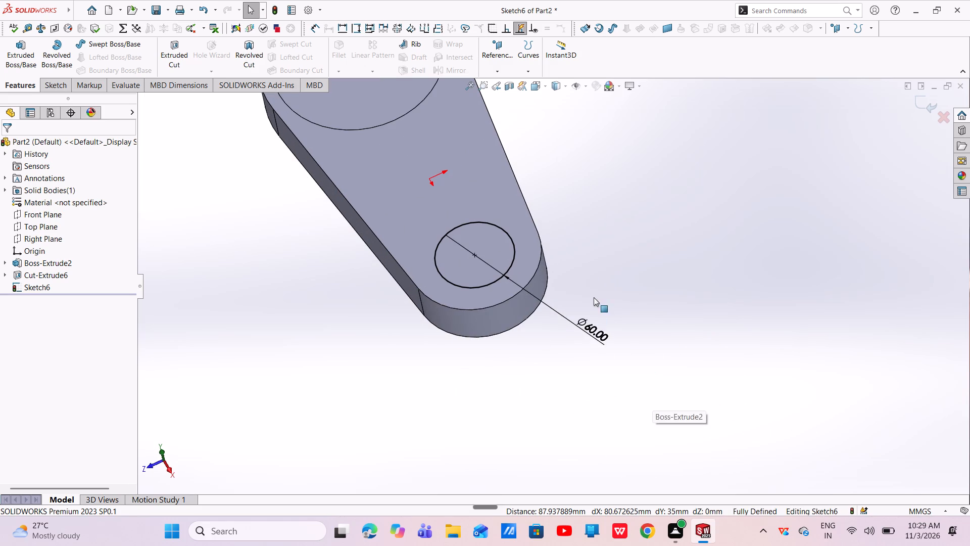
pyautogui.doubleClick(598, 331)
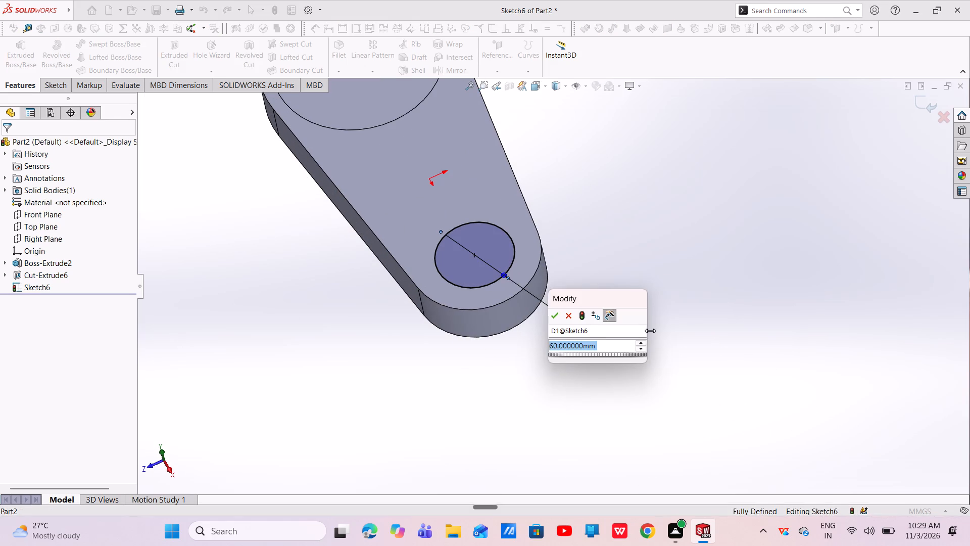
pyautogui.press('BackSpace')
pyautogui.write('80')
pyautogui.press('Return')
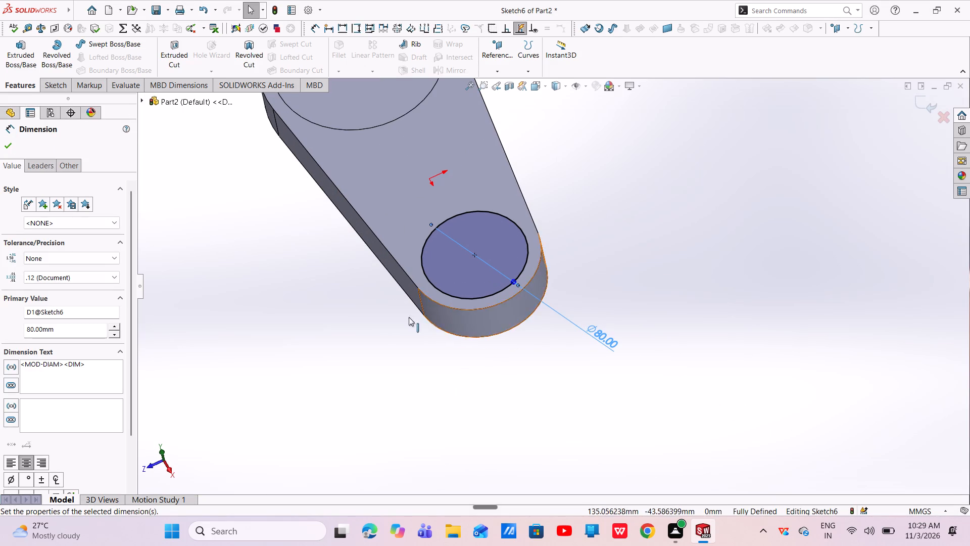
pyautogui.click(8, 145)
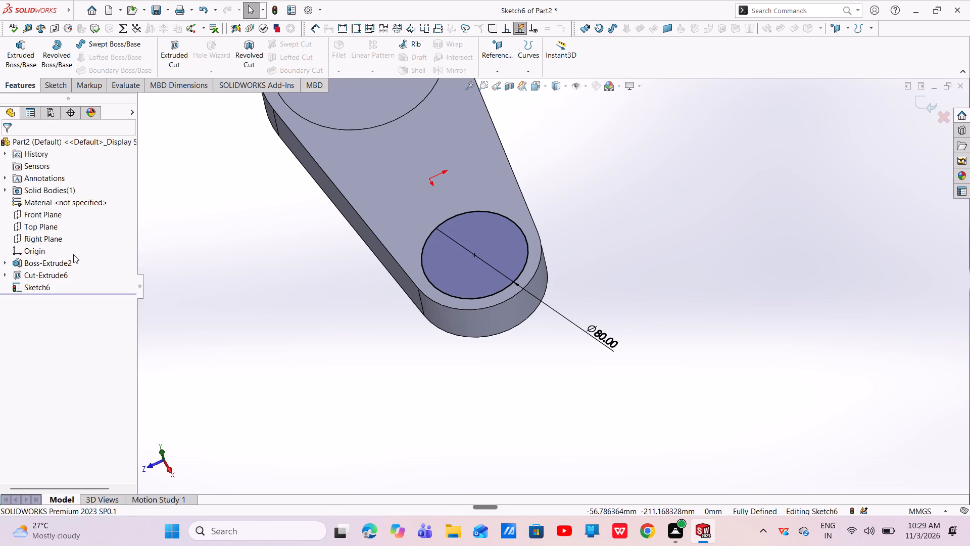
# Extrude the 80 mm circle on the small end as a blind boss to a depth of 105 mm.
pyautogui.click(31, 70)
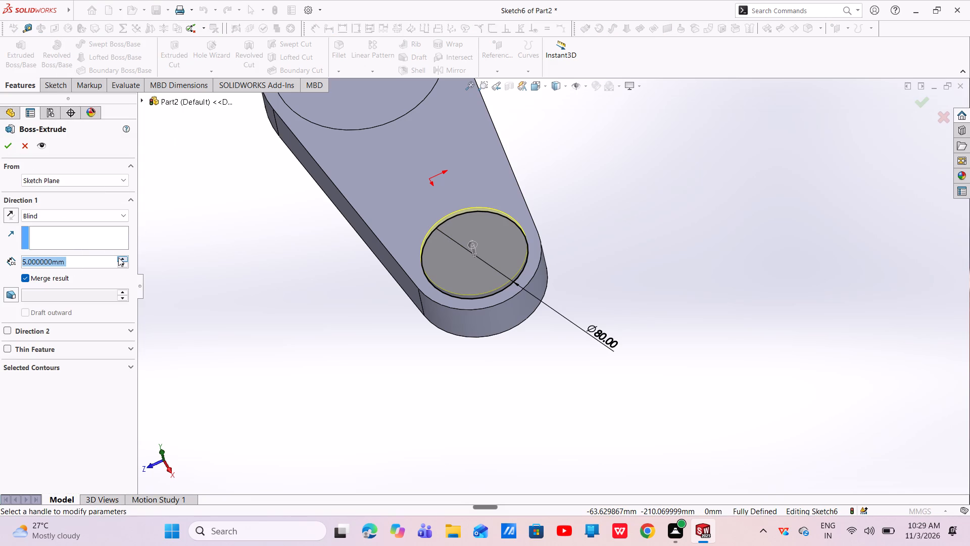
pyautogui.click(119, 257)
pyautogui.click(119, 257)
pyautogui.doubleClick(119, 257)
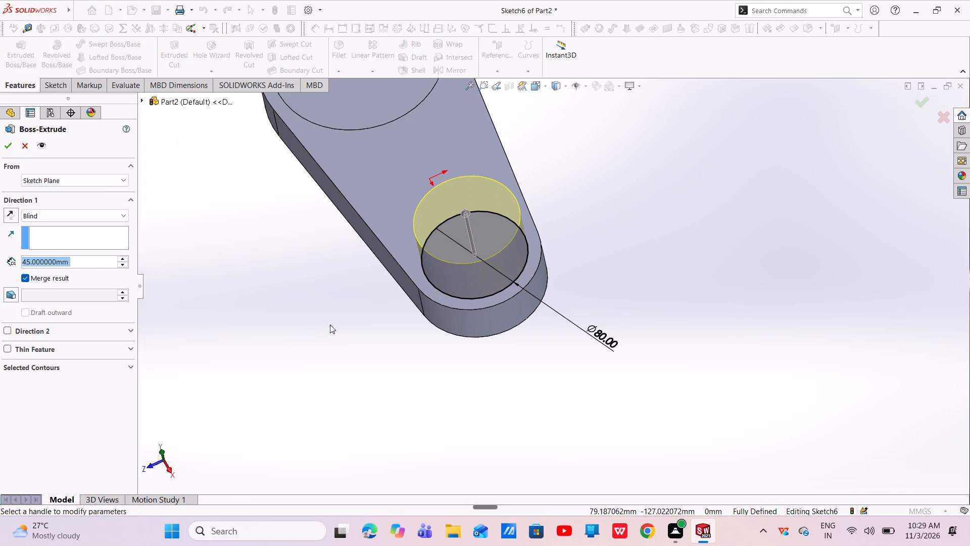
pyautogui.moveTo(346, 324); pyautogui.dragTo(419, 231, button='middle')
pyautogui.scroll(2, 384, 258)
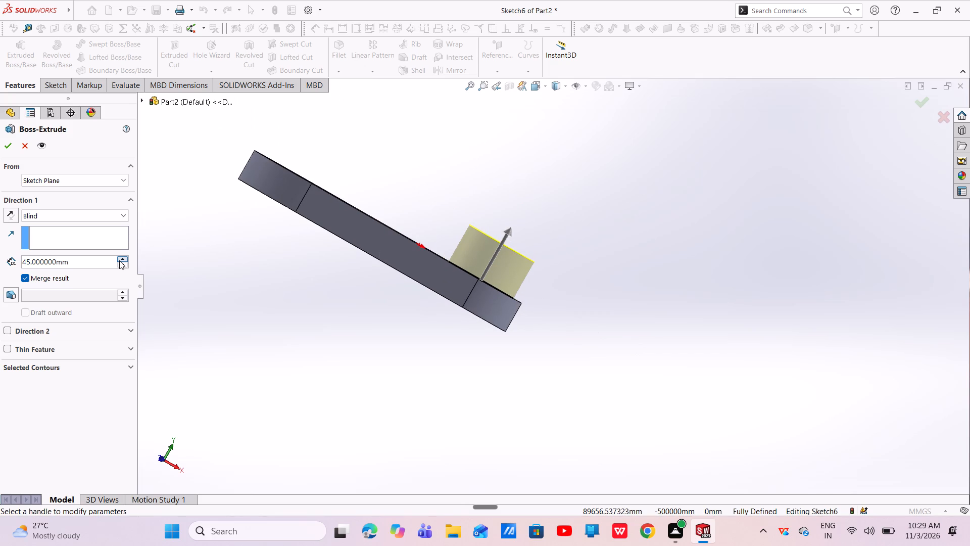
pyautogui.tripleClick(119, 260)
pyautogui.click(119, 260)
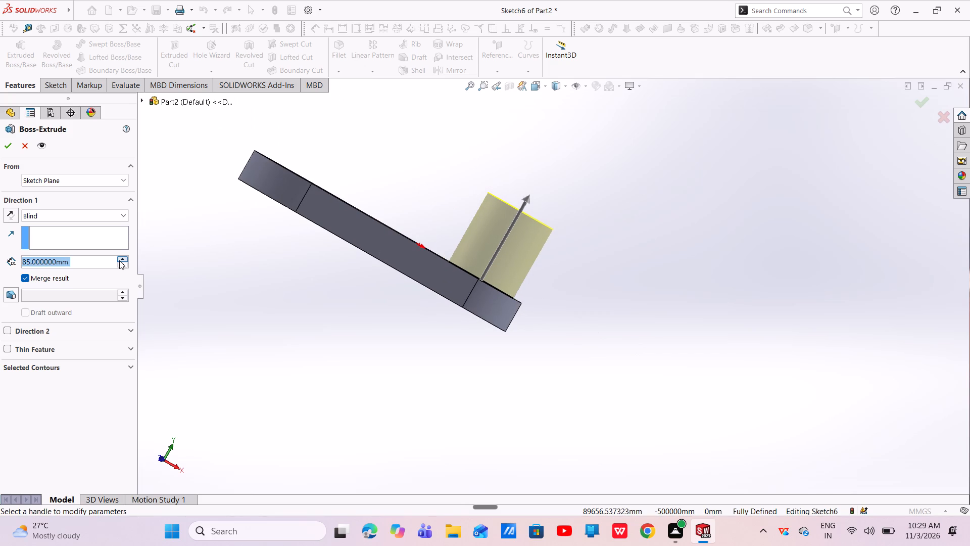
pyautogui.click(119, 260)
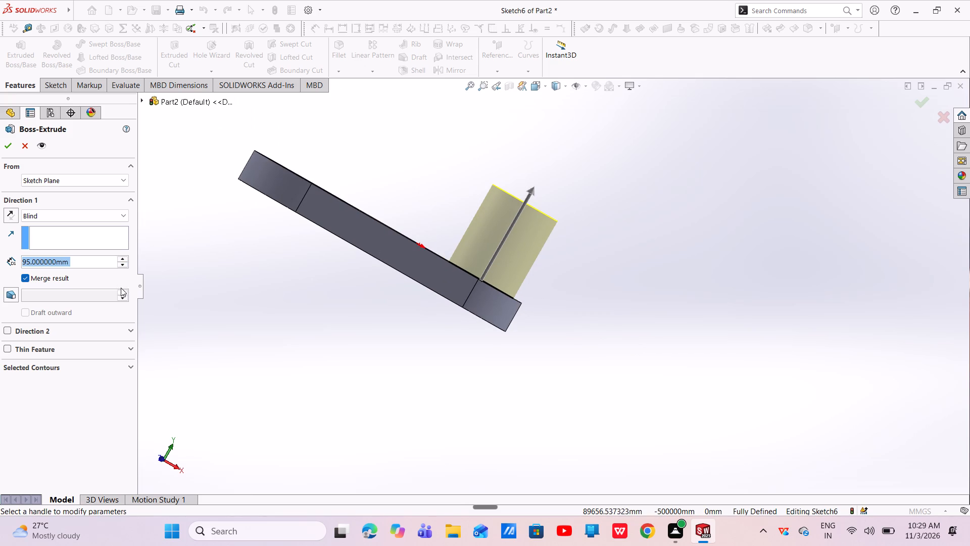
pyautogui.click(128, 259)
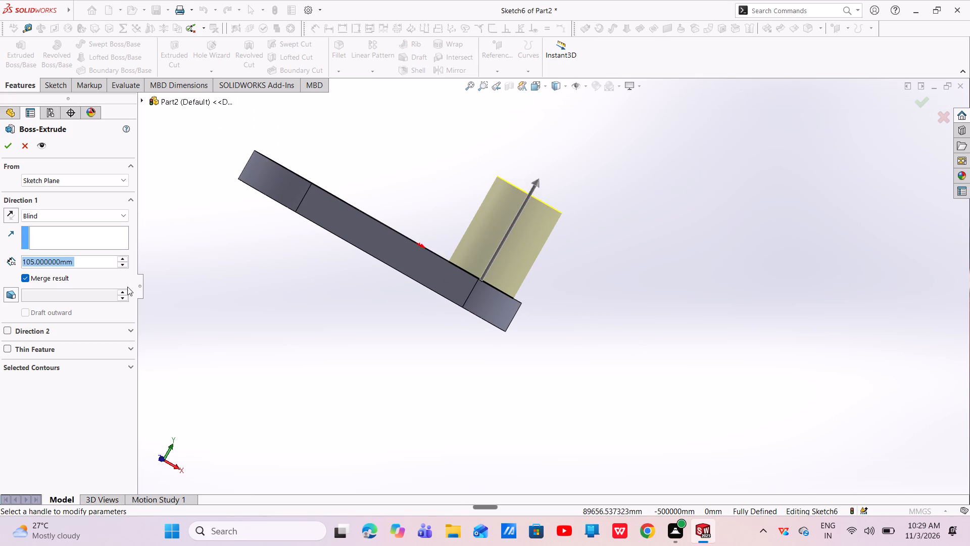
# Apply a 6° inward draft to the boss extrusion and complete the feature.
pyautogui.click(124, 291)
pyautogui.click(12, 298)
pyautogui.tripleClick(123, 290)
pyautogui.doubleClick(124, 290)
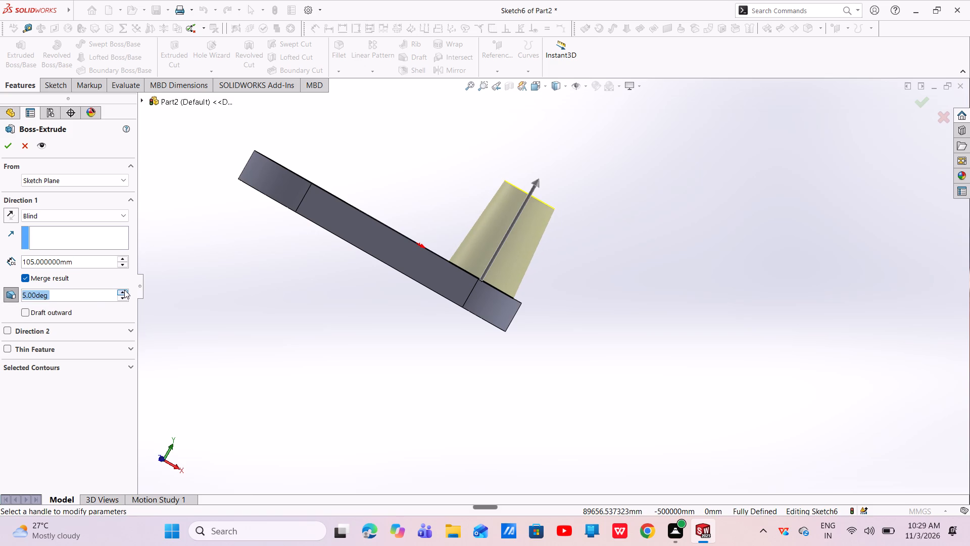
pyautogui.click(124, 290)
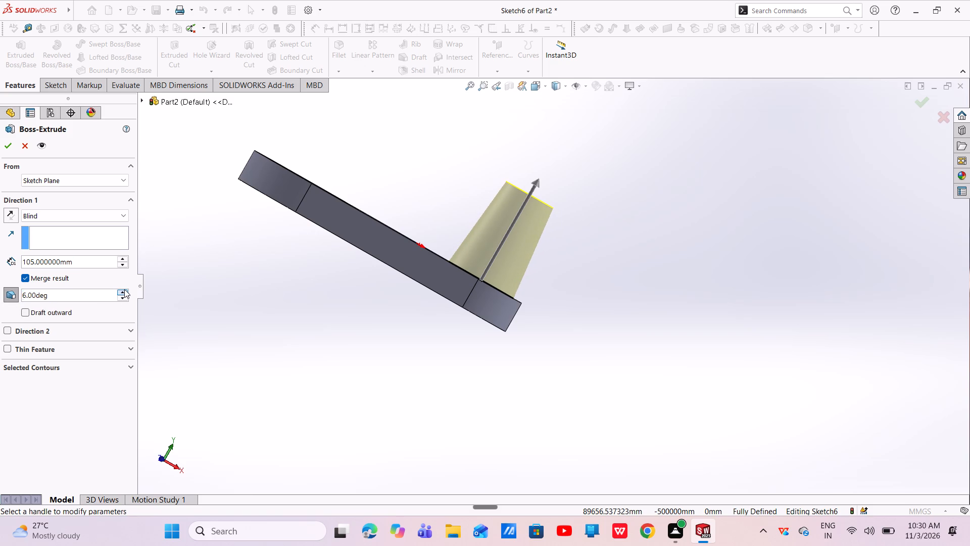
pyautogui.click(8, 146)
# Examine the tapered boss and its junction with the link from several angles.
pyautogui.scroll(3, 401, 329)
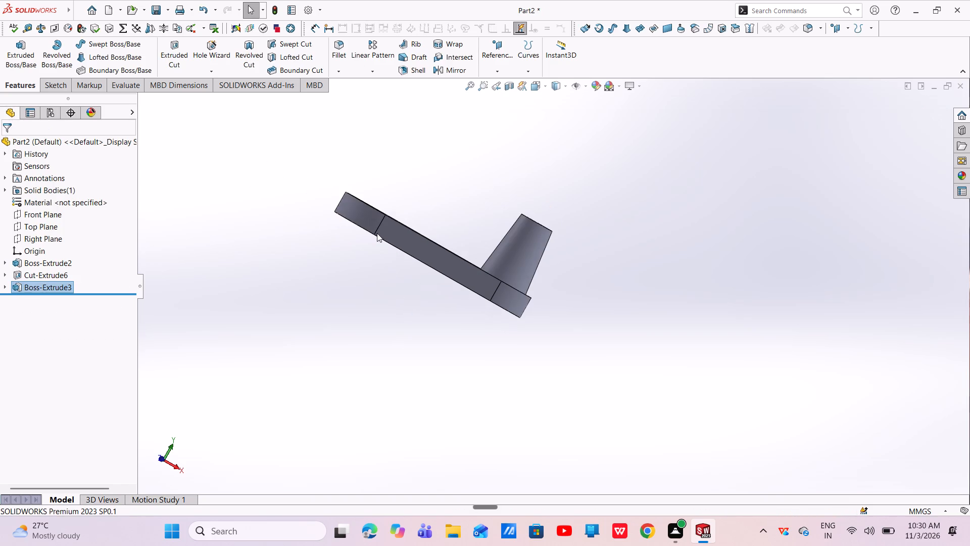
pyautogui.moveTo(377, 233); pyautogui.dragTo(428, 283, button='middle')
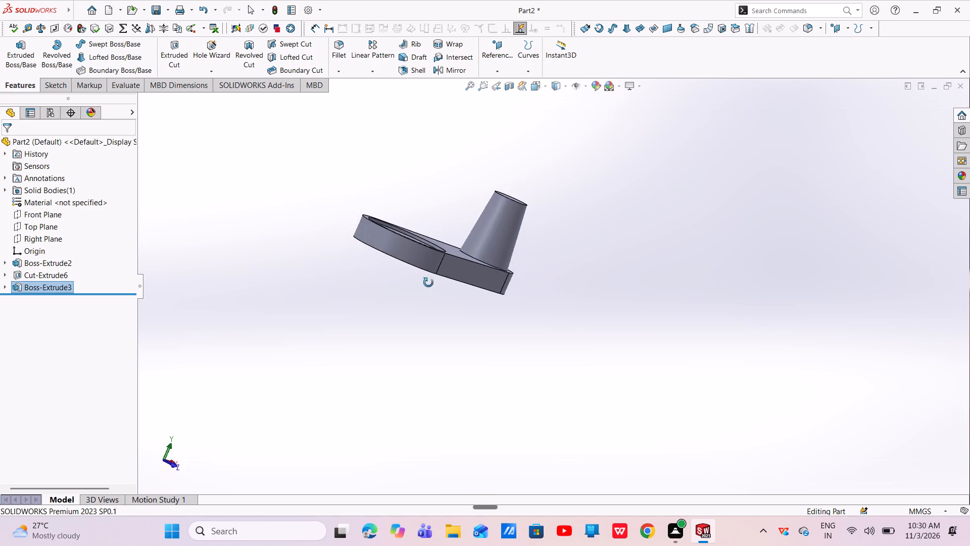
pyautogui.moveTo(428, 283); pyautogui.dragTo(360, 252, button='middle')
pyautogui.scroll(-4, 558, 251)
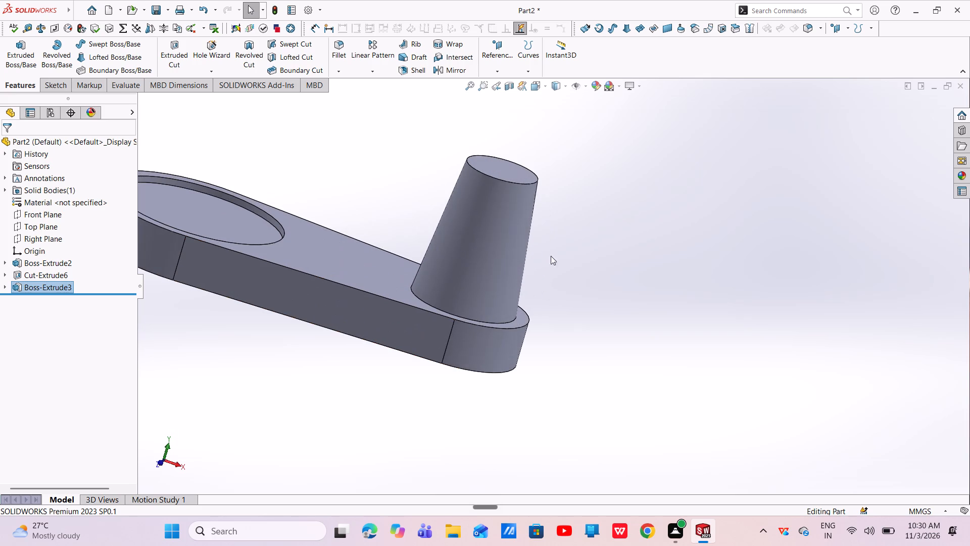
pyautogui.scroll(4, 408, 314)
pyautogui.moveTo(427, 327); pyautogui.dragTo(464, 430, button='middle')
pyautogui.scroll(1, 514, 394)
pyautogui.scroll(-2, 563, 239)
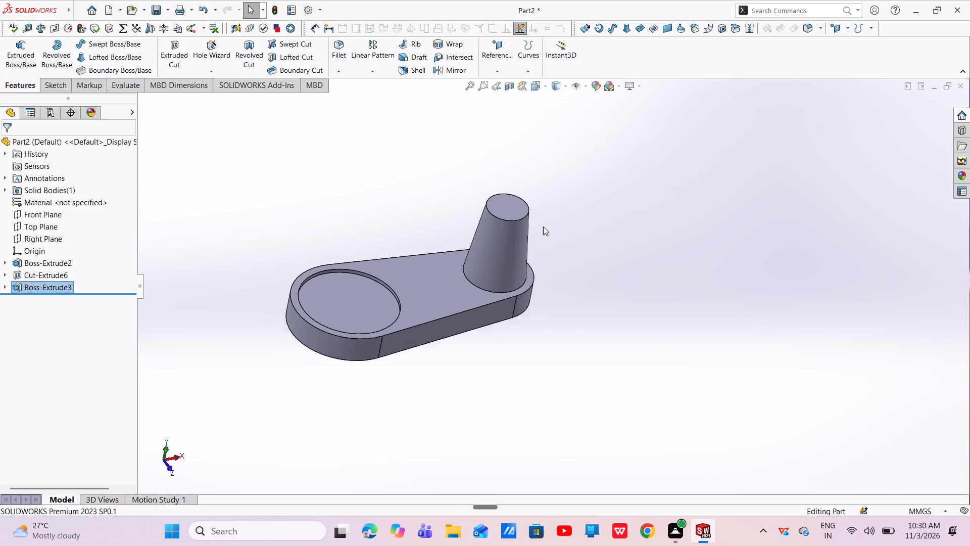
pyautogui.scroll(-3, 543, 226)
pyautogui.moveTo(439, 308); pyautogui.dragTo(425, 225, button='middle')
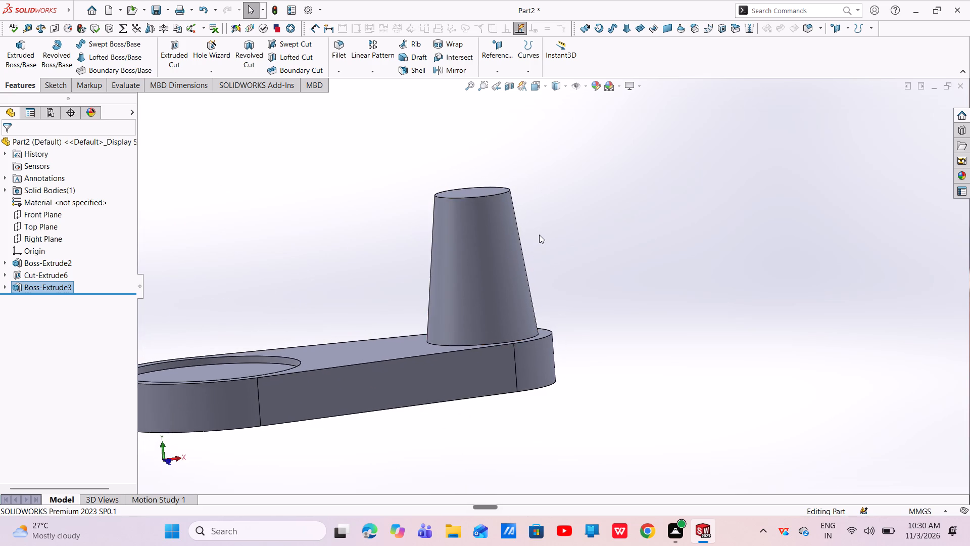
pyautogui.scroll(-2, 539, 235)
pyautogui.moveTo(539, 239); pyautogui.dragTo(514, 227, button='middle')
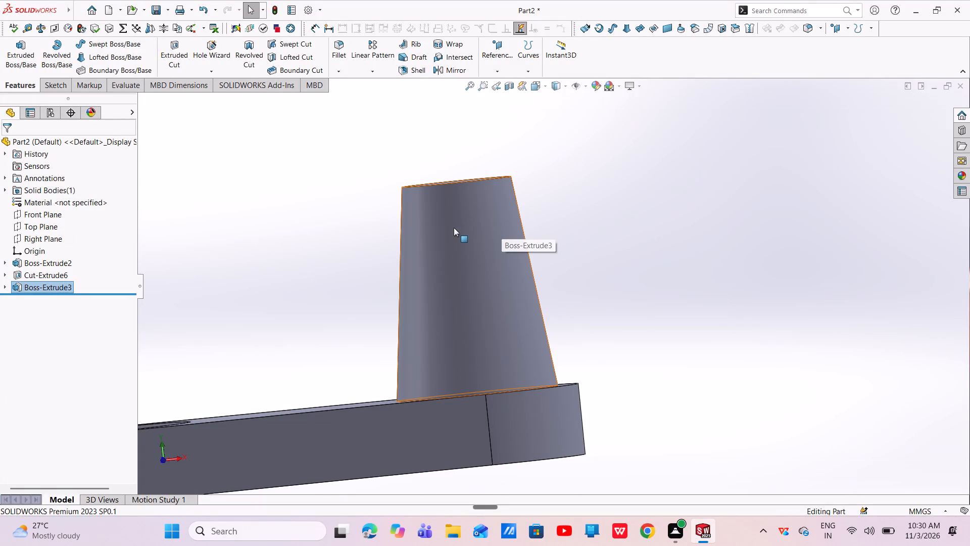
pyautogui.scroll(2, 424, 296)
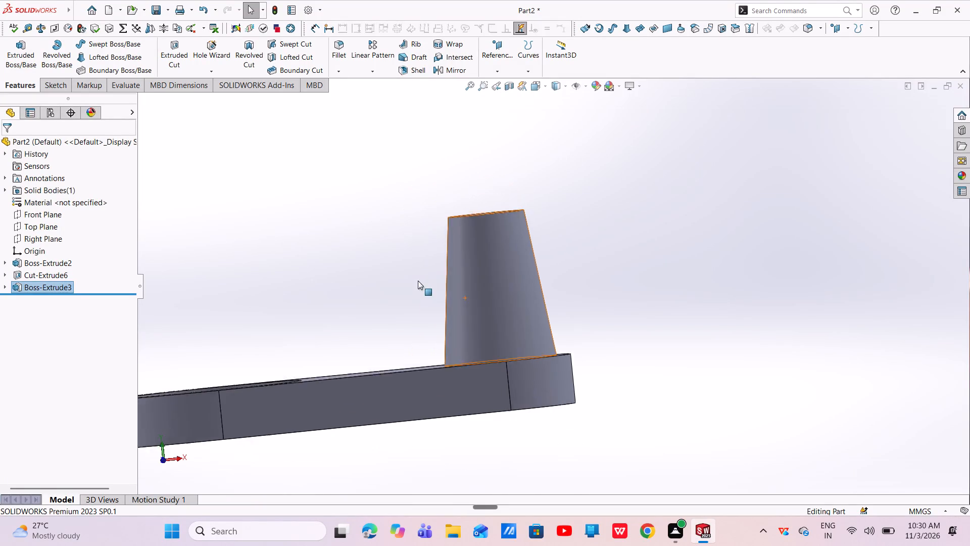
pyautogui.scroll(2, 418, 281)
# Start a new sketch on the Front Plane.
pyautogui.click(56, 237)
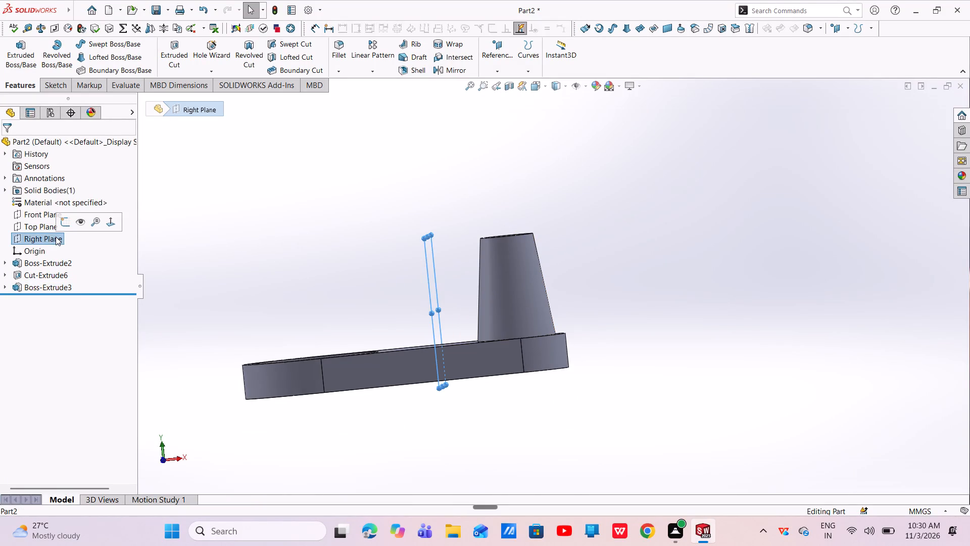
pyautogui.click(42, 224)
pyautogui.click(38, 215)
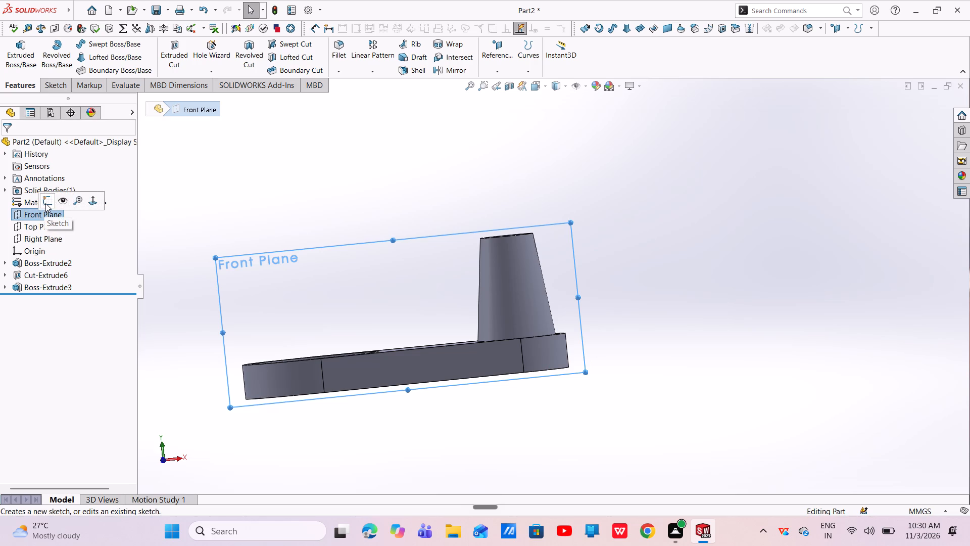
pyautogui.click(45, 203)
# Sketch a center rectangle about 7.2 mm by 4.4 mm, centred on the tapered boss's outer slanted edge near its top.
pyautogui.scroll(-6, 783, 220)
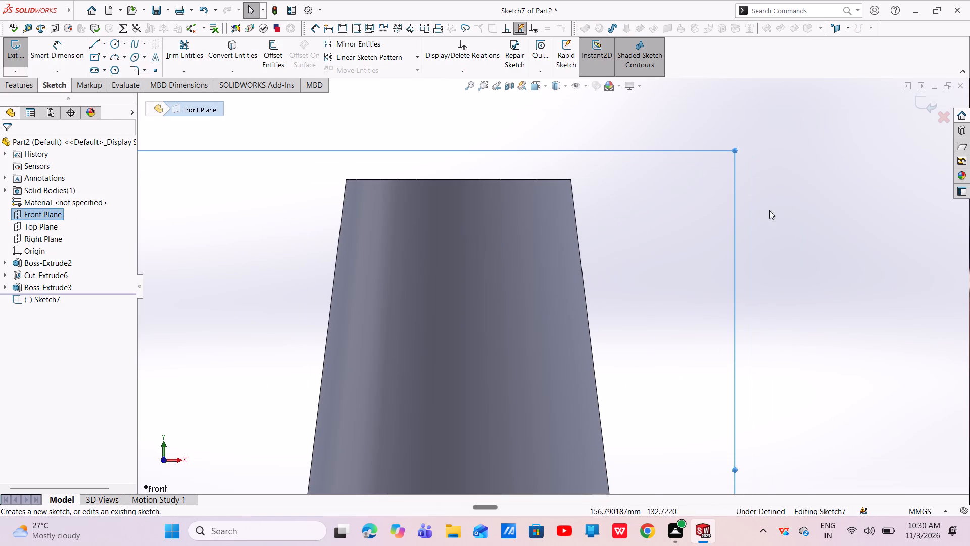
pyautogui.scroll(-4, 621, 201)
pyautogui.scroll(2, 545, 225)
pyautogui.scroll(-2, 545, 225)
pyautogui.scroll(1, 545, 225)
pyautogui.scroll(6, 644, 391)
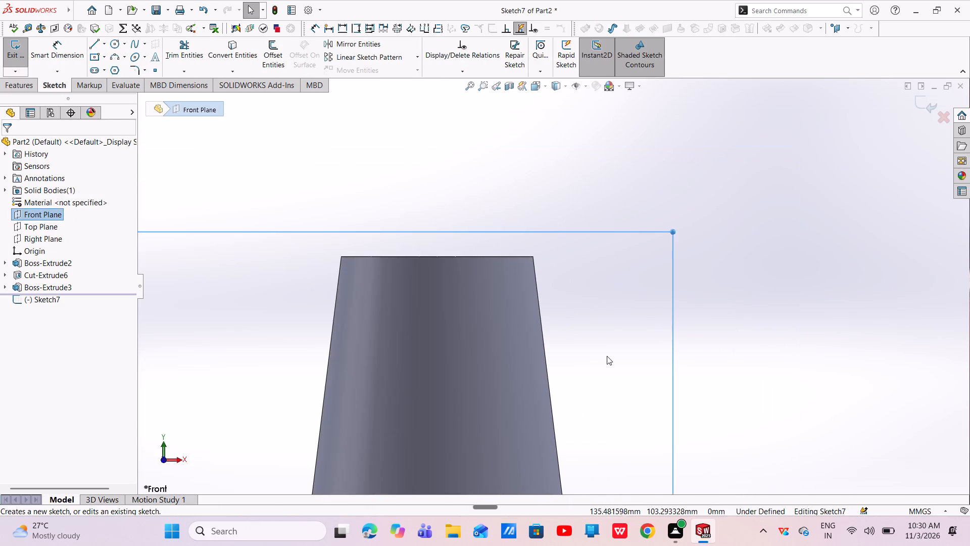
pyautogui.scroll(-2, 649, 409)
pyautogui.scroll(2, 614, 393)
pyautogui.scroll(-3, 611, 391)
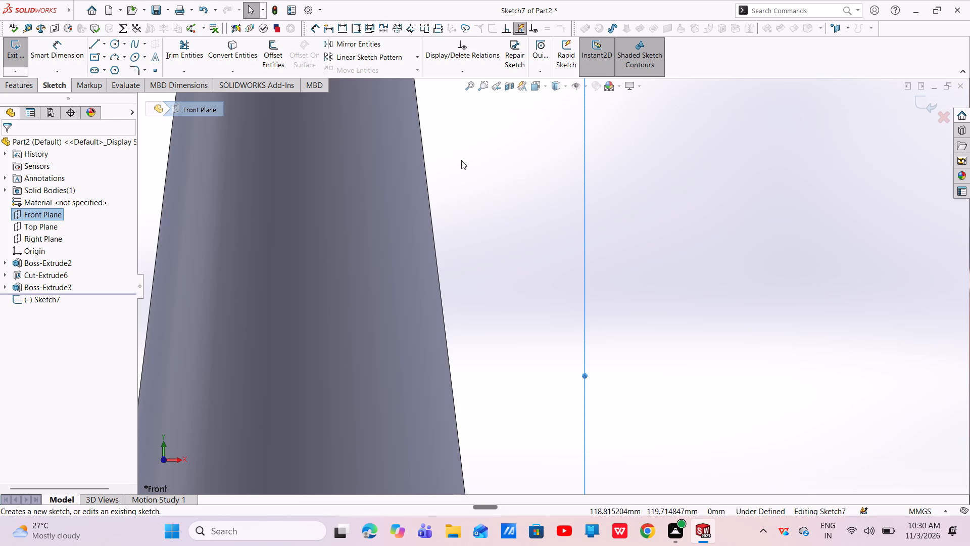
pyautogui.scroll(1, 471, 164)
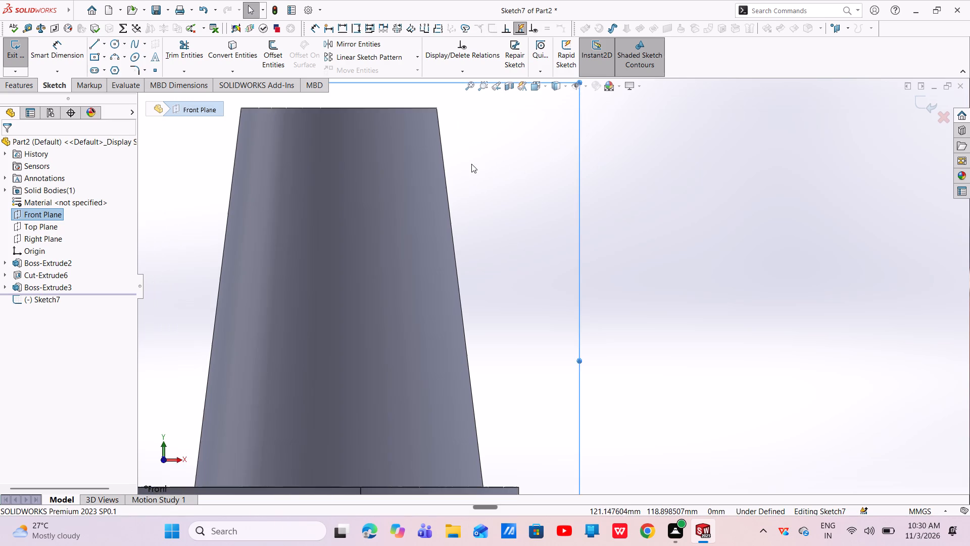
pyautogui.scroll(1, 471, 164)
pyautogui.scroll(-3, 452, 152)
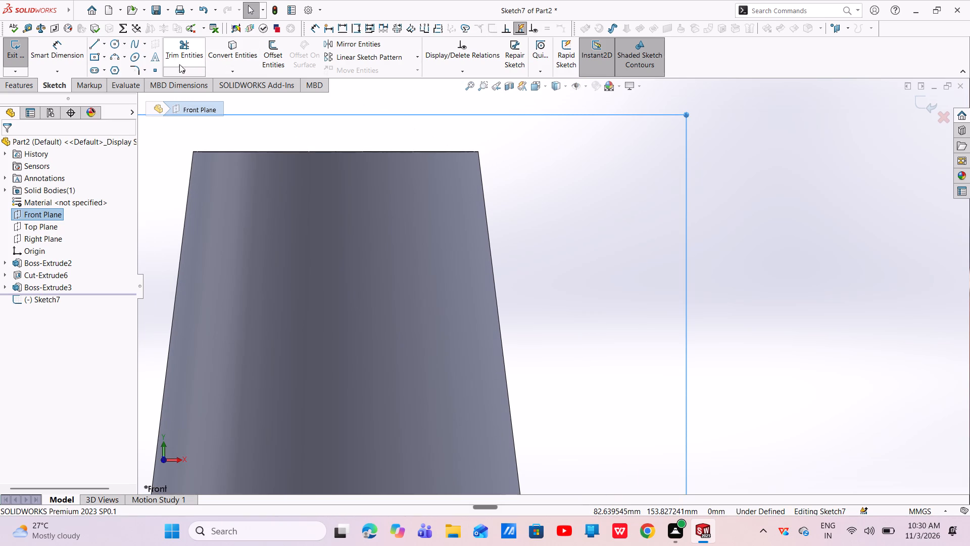
pyautogui.click(92, 55)
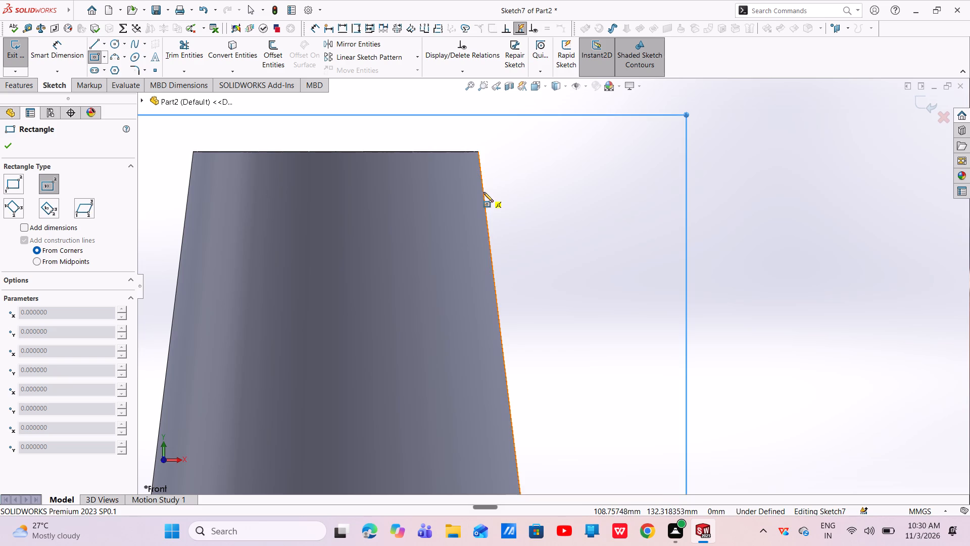
pyautogui.click(483, 192)
pyautogui.click(502, 204)
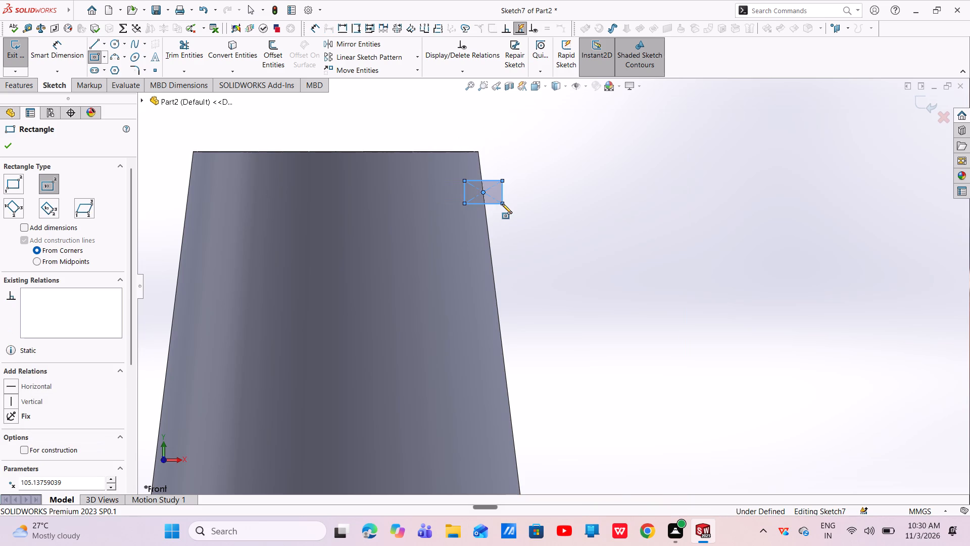
pyautogui.rightClick(503, 204)
pyautogui.click(528, 211)
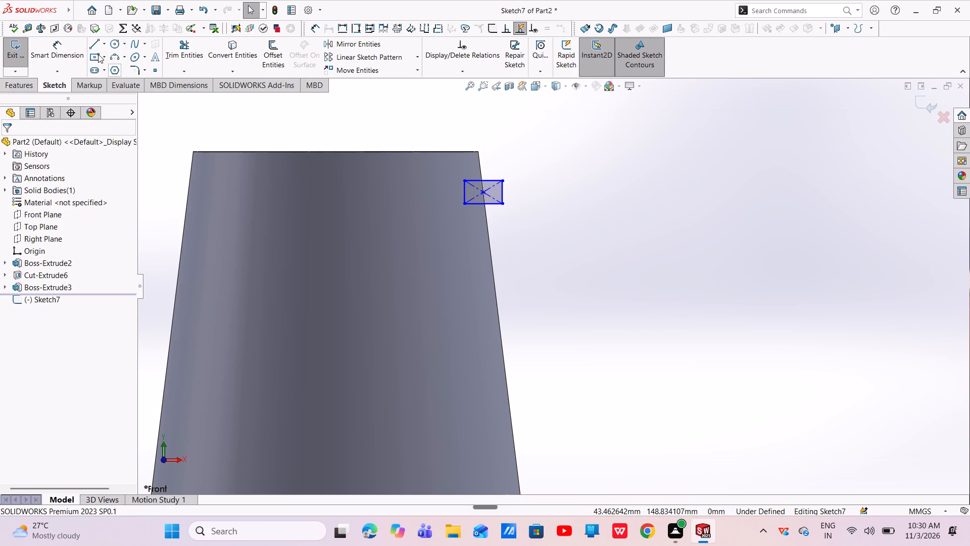
# Dimension the height of the rectangle on the boss's slanted edge as 5 mm.
pyautogui.click(60, 49)
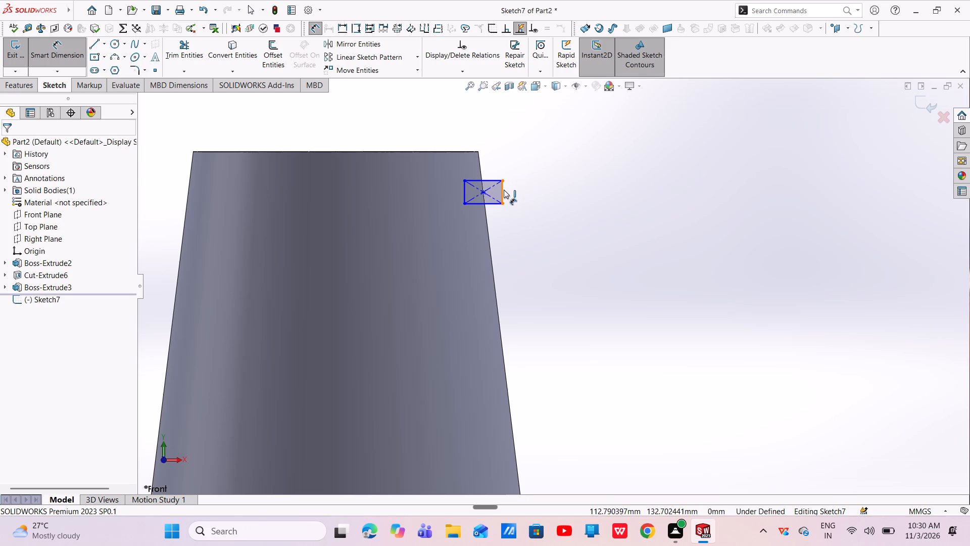
pyautogui.click(503, 190)
pyautogui.click(597, 201)
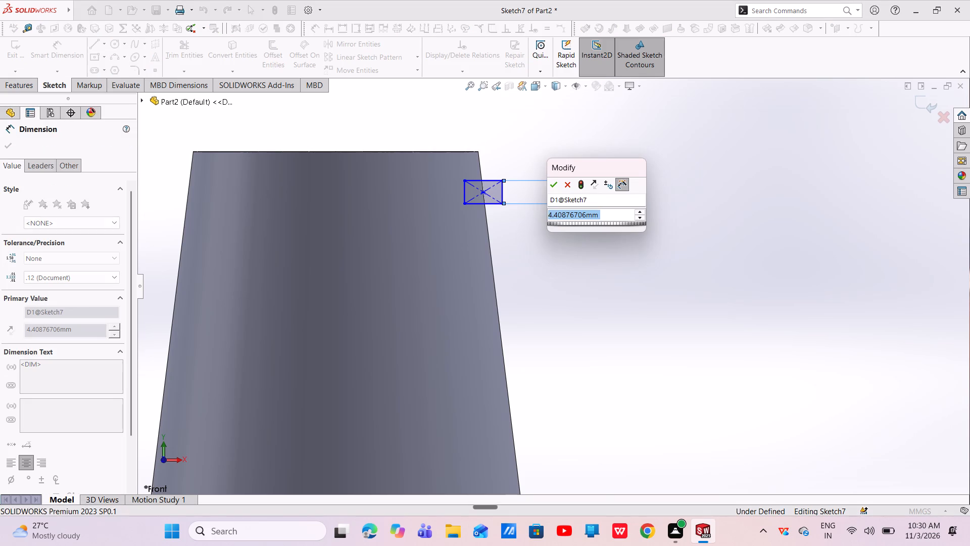
pyautogui.press('BackSpace')
pyautogui.press('5')
pyautogui.press('Return')
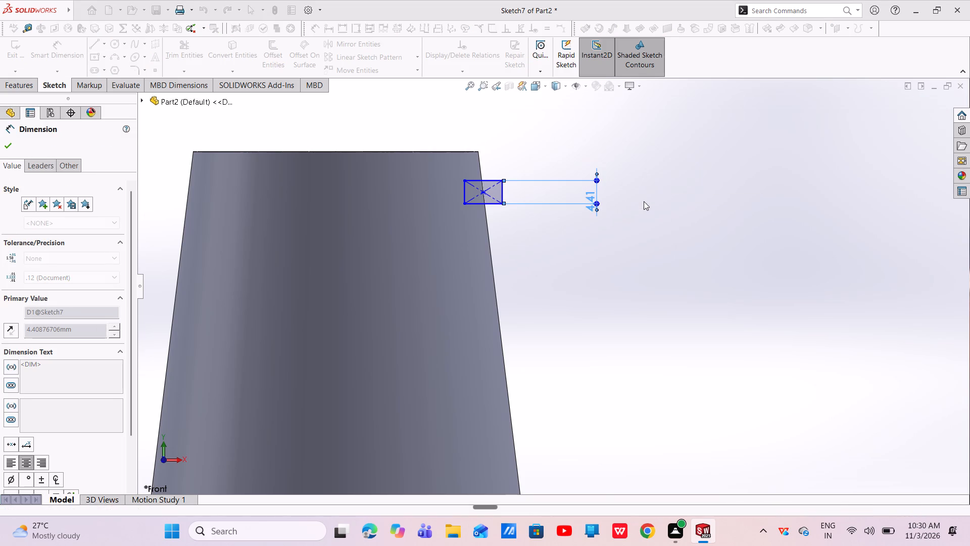
# Dimension the width of the rectangle on the boss's slanted edge as 8 mm.
pyautogui.click(489, 178)
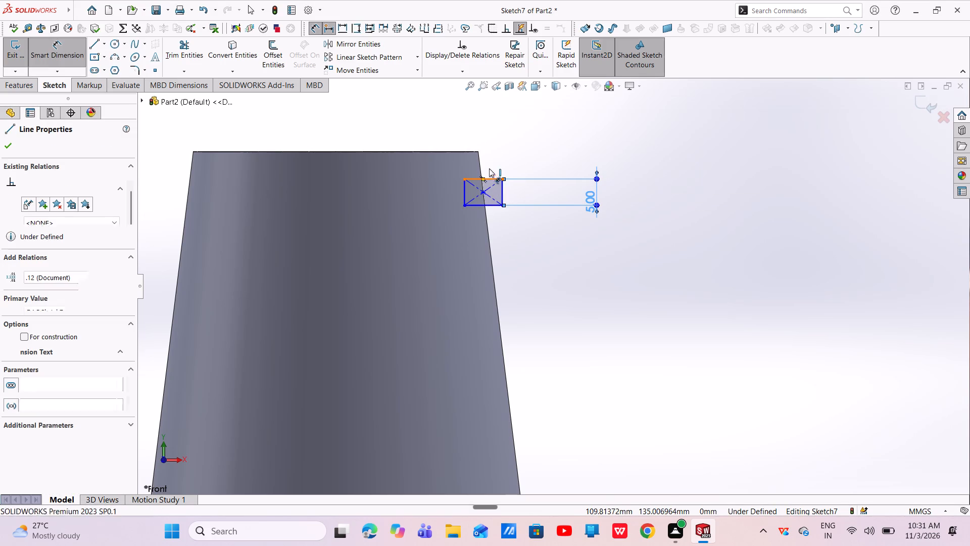
pyautogui.click(489, 161)
pyautogui.press('BackSpace')
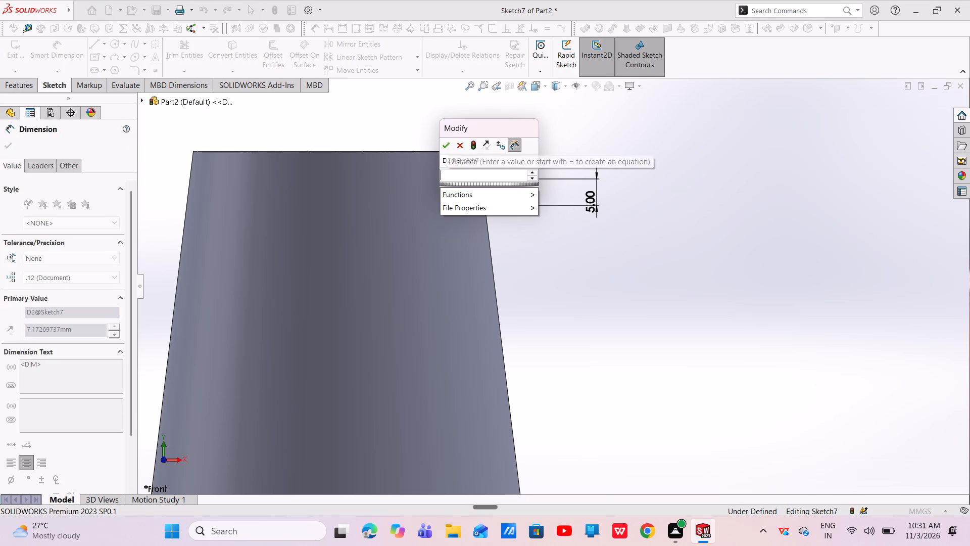
pyautogui.press('8')
pyautogui.press('Return')
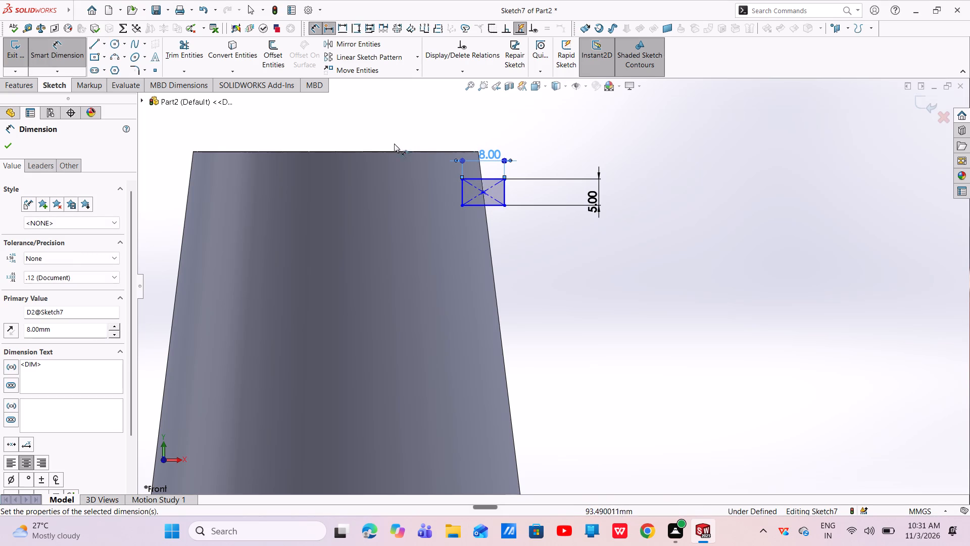
pyautogui.click(11, 145)
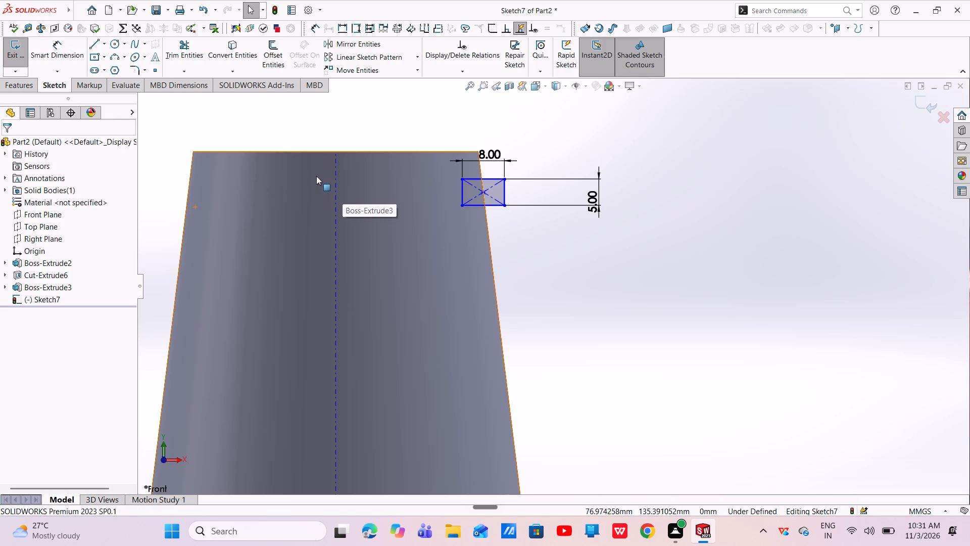
# Dimension the distance from the boss's top edge to the rectangle's upper side as 7 mm.
pyautogui.click(60, 56)
pyautogui.scroll(-4, 456, 167)
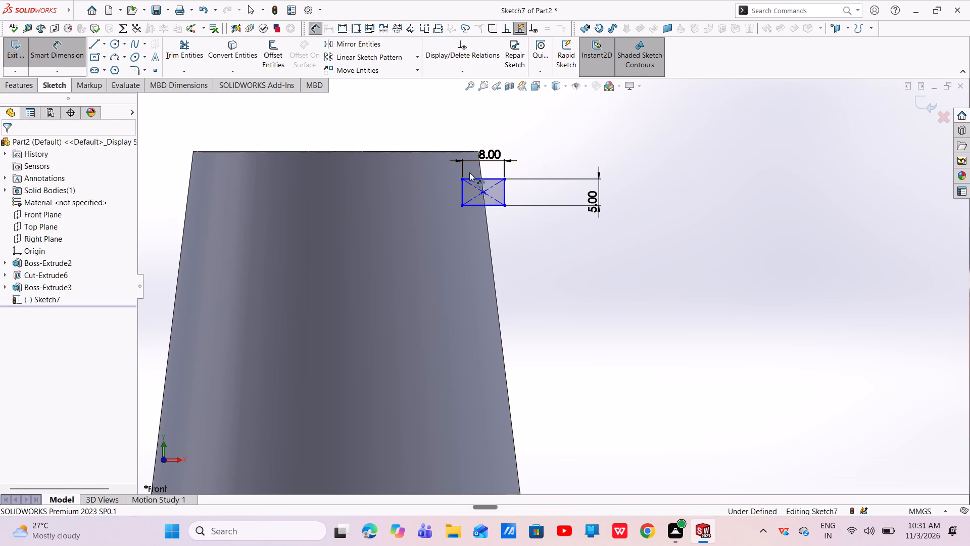
pyautogui.scroll(-2, 469, 172)
pyautogui.click(588, 253)
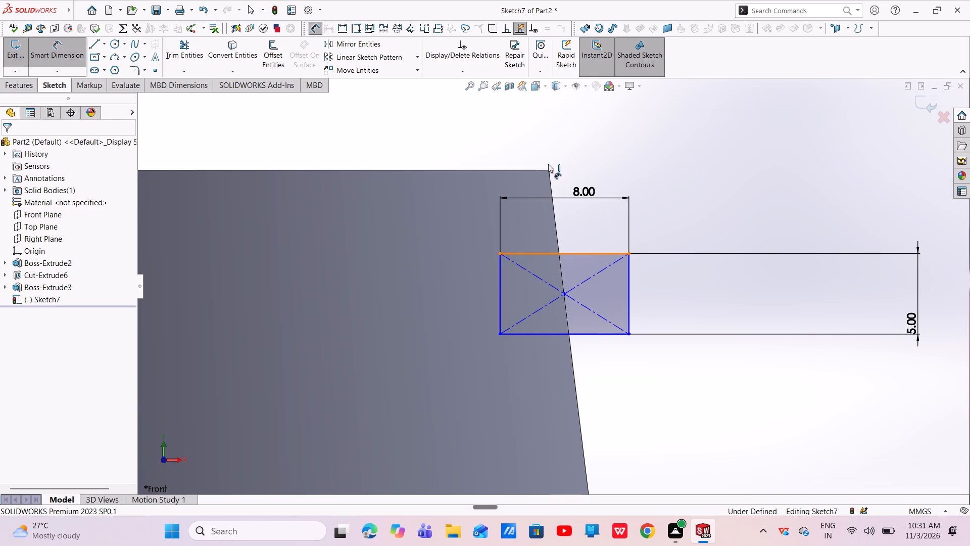
pyautogui.click(533, 170)
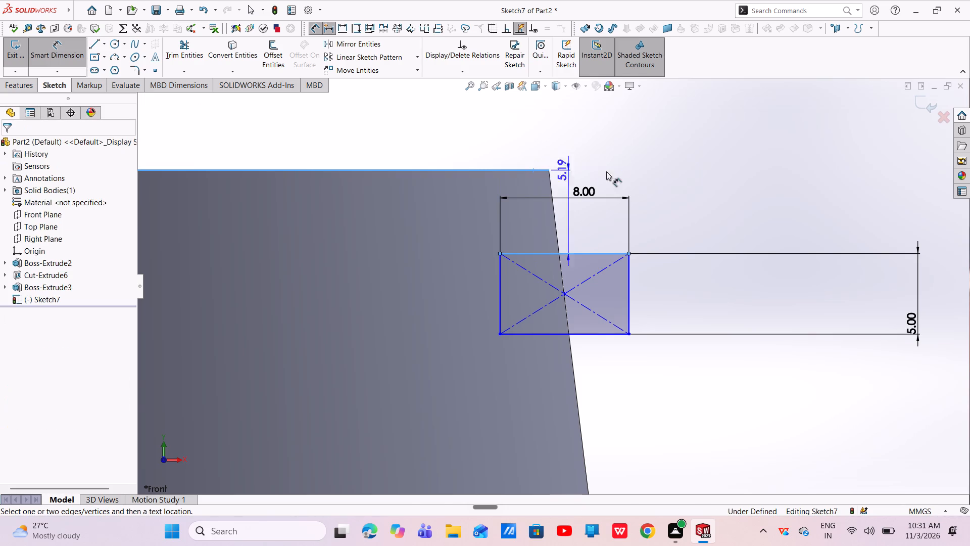
pyautogui.click(676, 178)
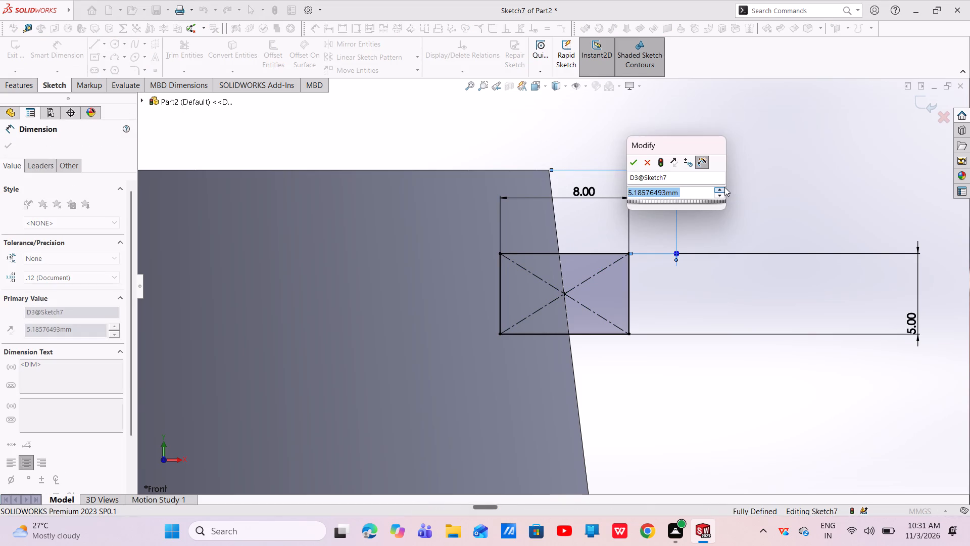
pyautogui.press('BackSpace')
pyautogui.press('7')
pyautogui.press('Return')
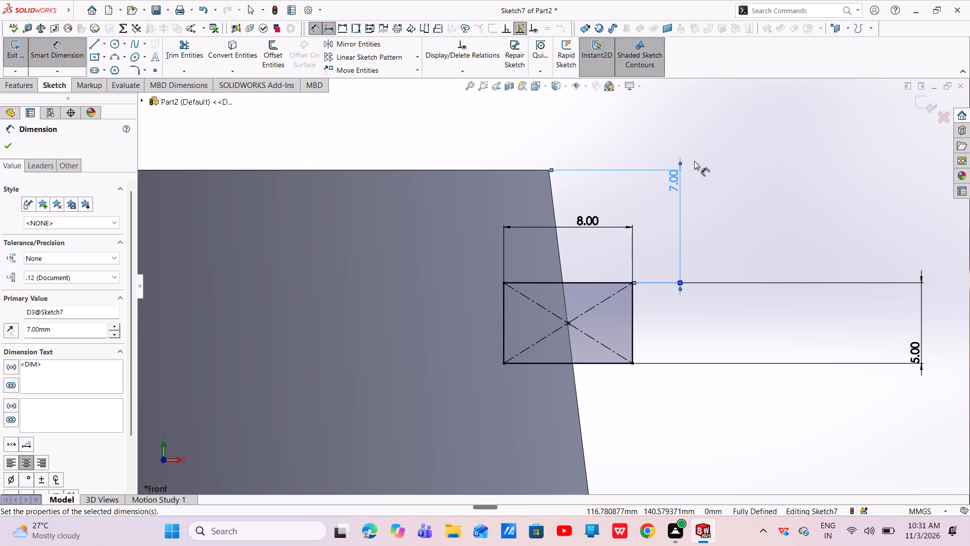
# Sketch a second center rectangle about 9.9 mm by 5.7 mm, centred on the boss's slanted edge just below the first rectangle.
pyautogui.scroll(3, 644, 277)
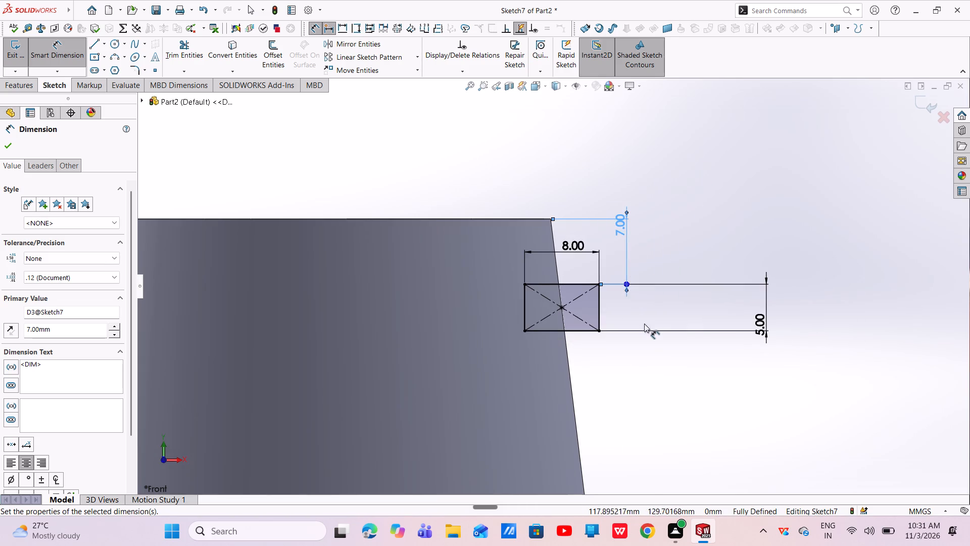
pyautogui.scroll(-3, 644, 326)
pyautogui.scroll(8, 635, 312)
pyautogui.scroll(-4, 634, 311)
pyautogui.scroll(1, 630, 305)
pyautogui.scroll(-1, 568, 322)
pyautogui.scroll(4, 549, 326)
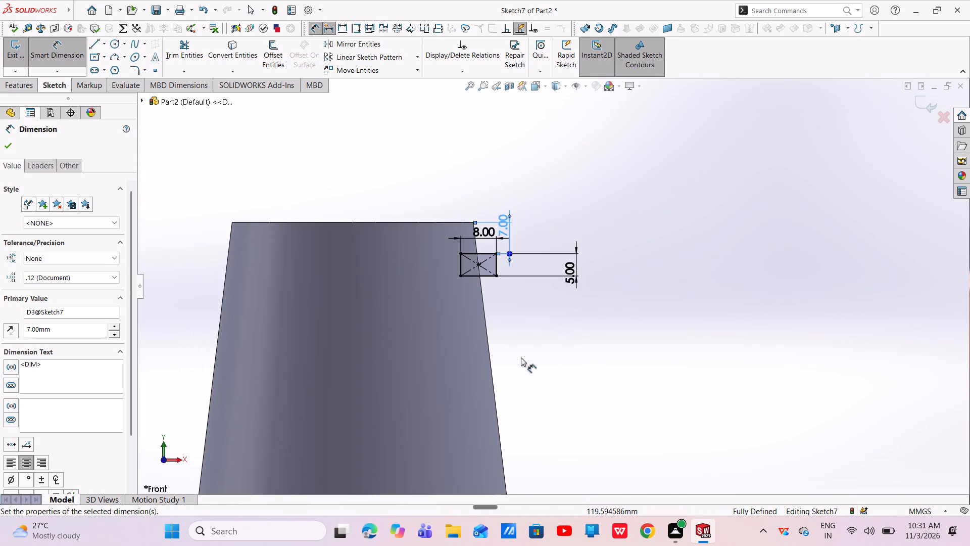
pyautogui.scroll(-3, 516, 372)
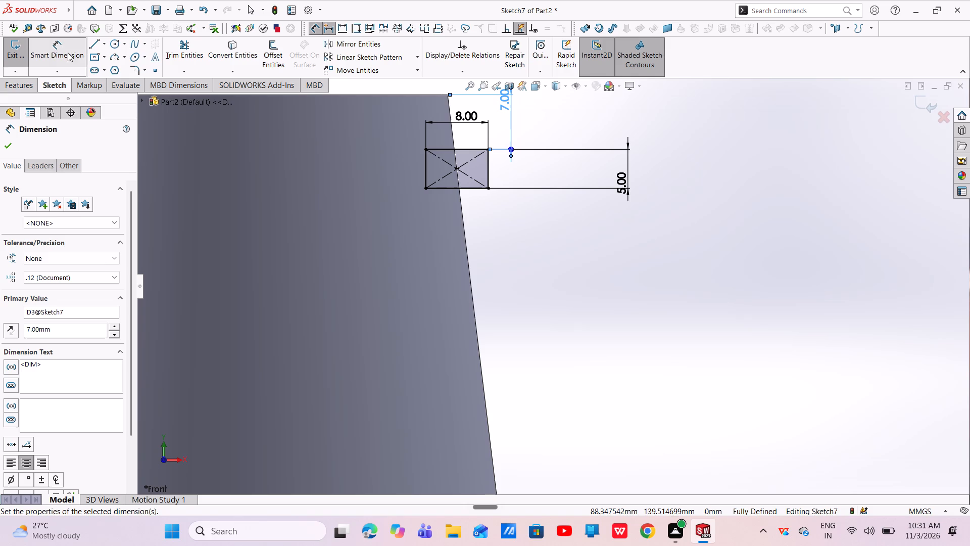
pyautogui.click(96, 58)
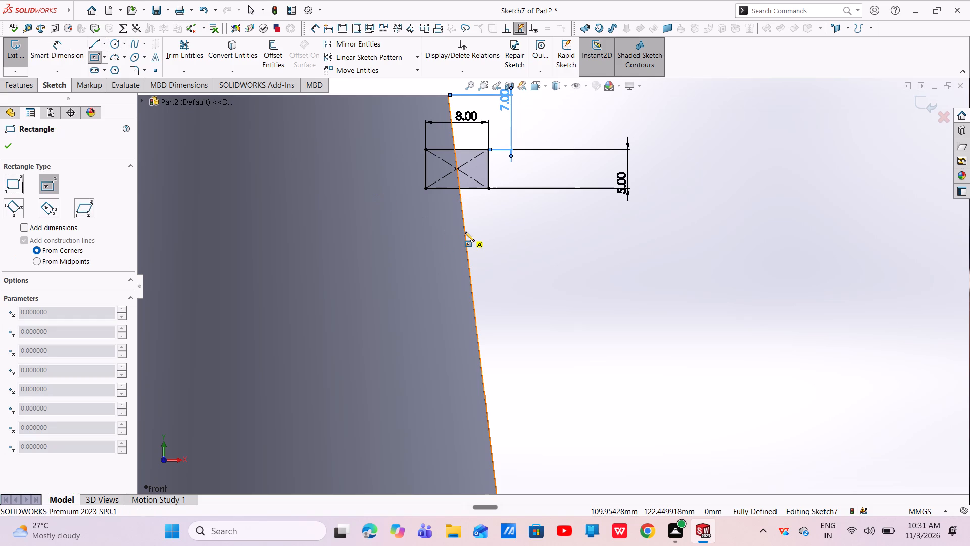
pyautogui.click(465, 233)
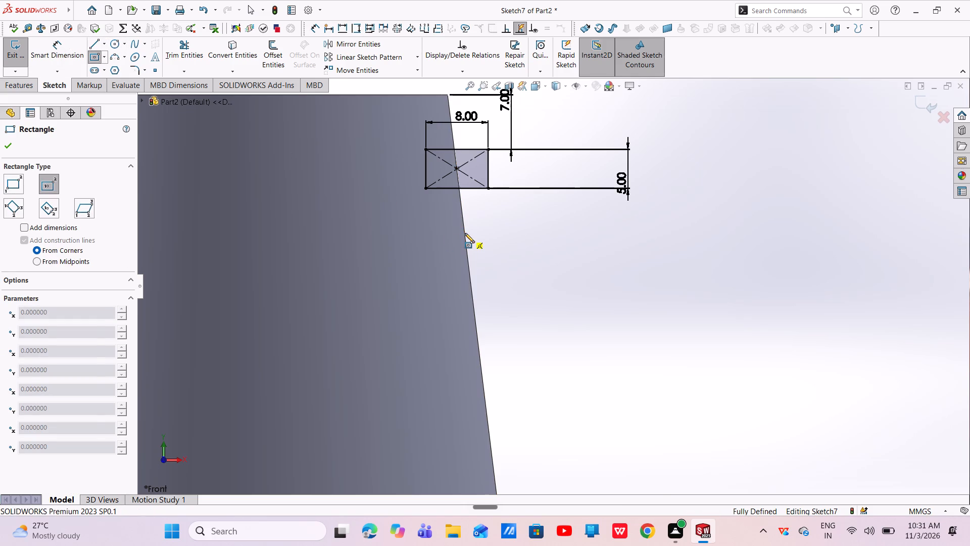
pyautogui.click(503, 255)
pyautogui.rightClick(556, 258)
pyautogui.click(578, 262)
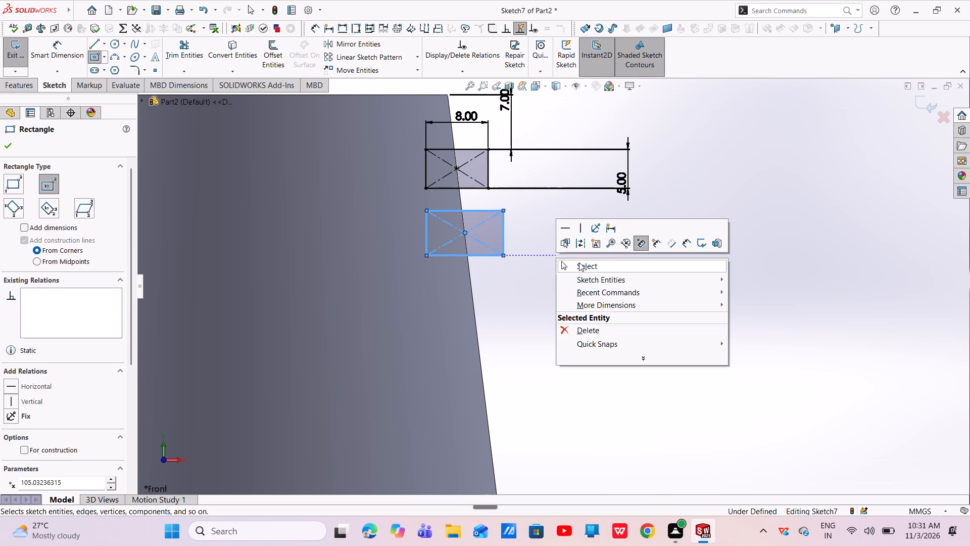
# Dimension the height of the second rectangle as 5 mm.
pyautogui.click(54, 52)
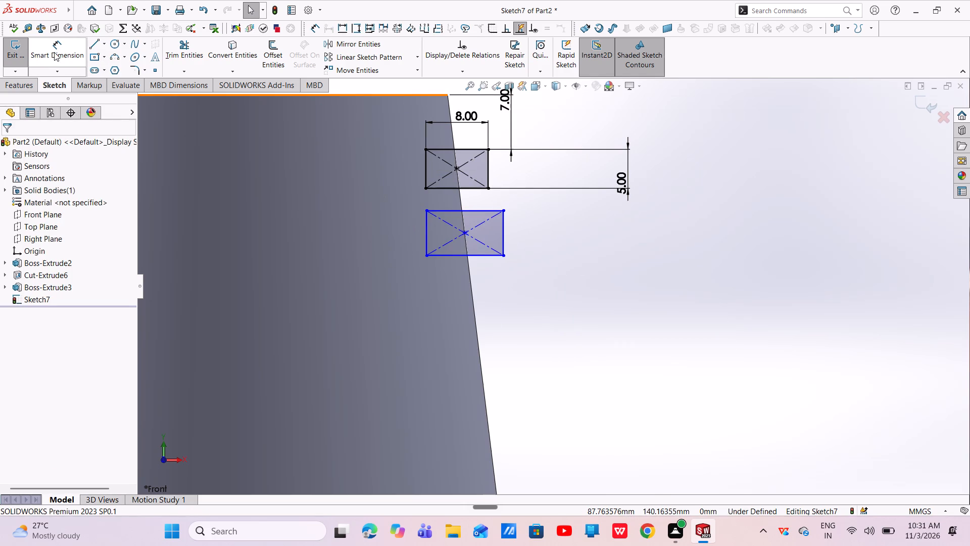
pyautogui.click(506, 234)
pyautogui.click(613, 257)
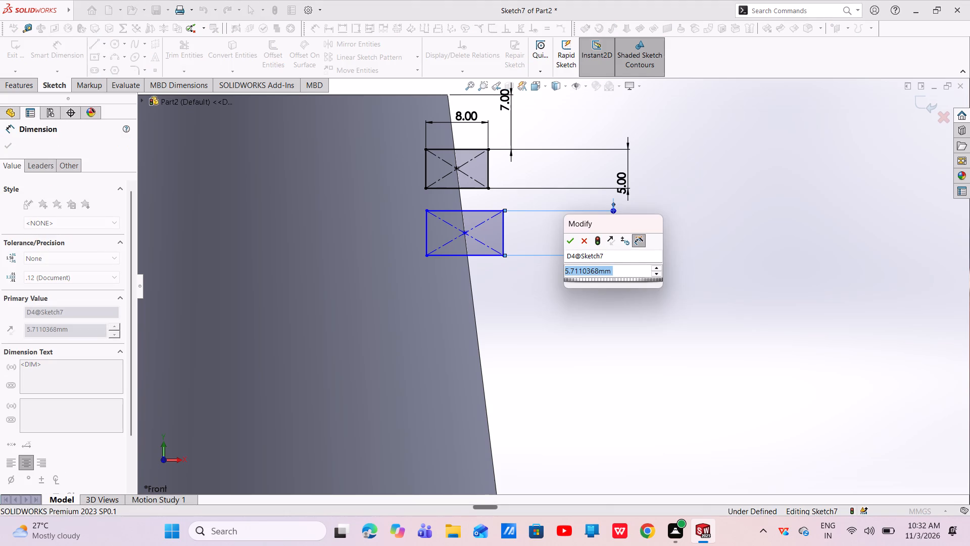
pyautogui.press('BackSpace')
pyautogui.press('5')
pyautogui.press('Return')
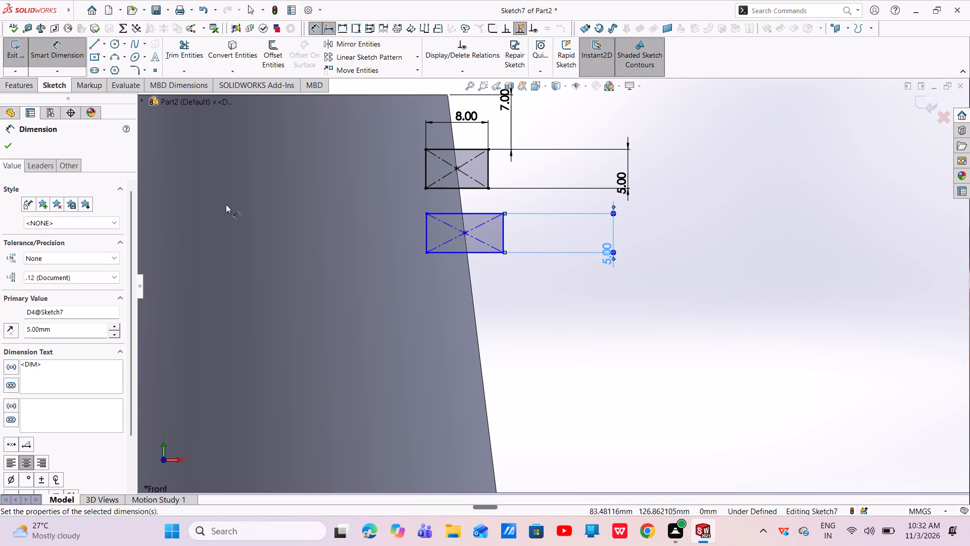
# Dimension the width of the second rectangle as 8 mm.
pyautogui.click(456, 252)
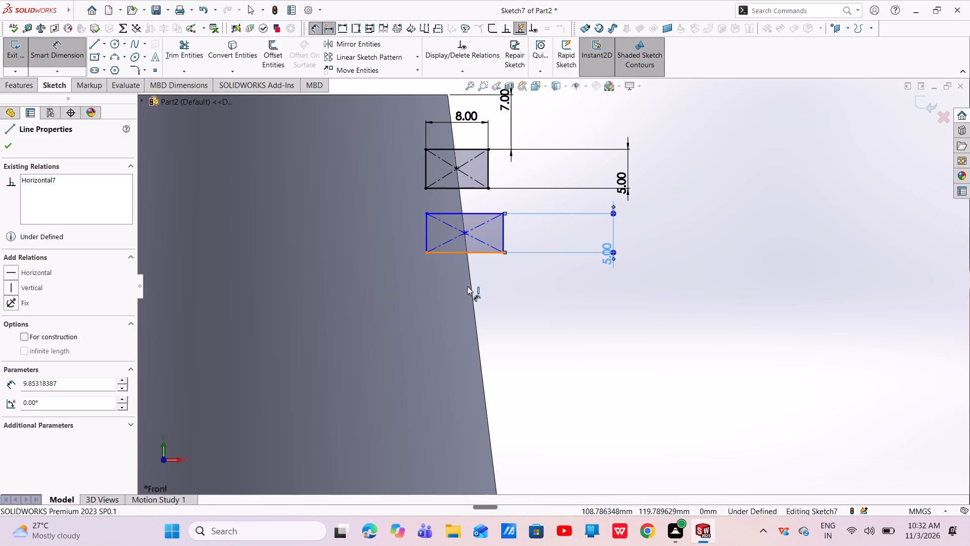
pyautogui.click(467, 286)
pyautogui.press('BackSpace')
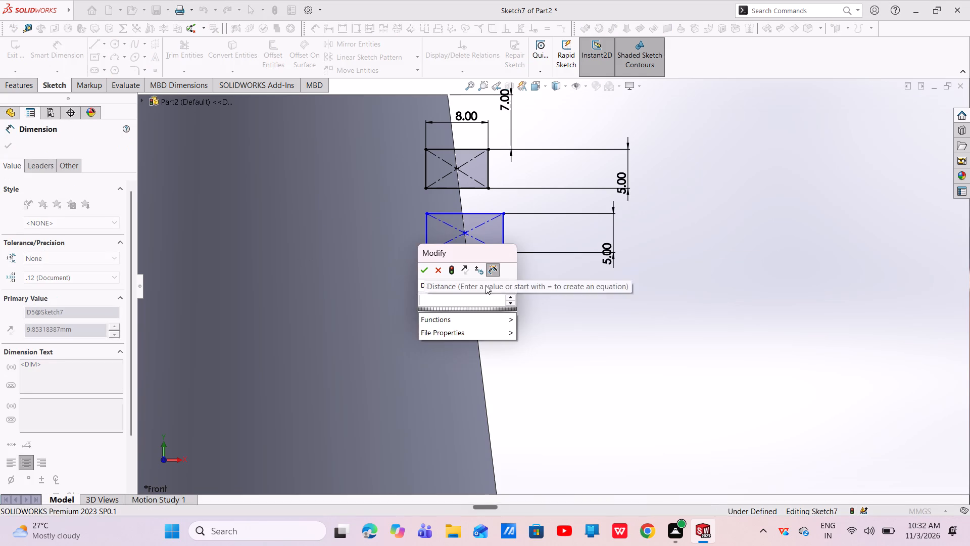
pyautogui.press('8')
pyautogui.press('Return')
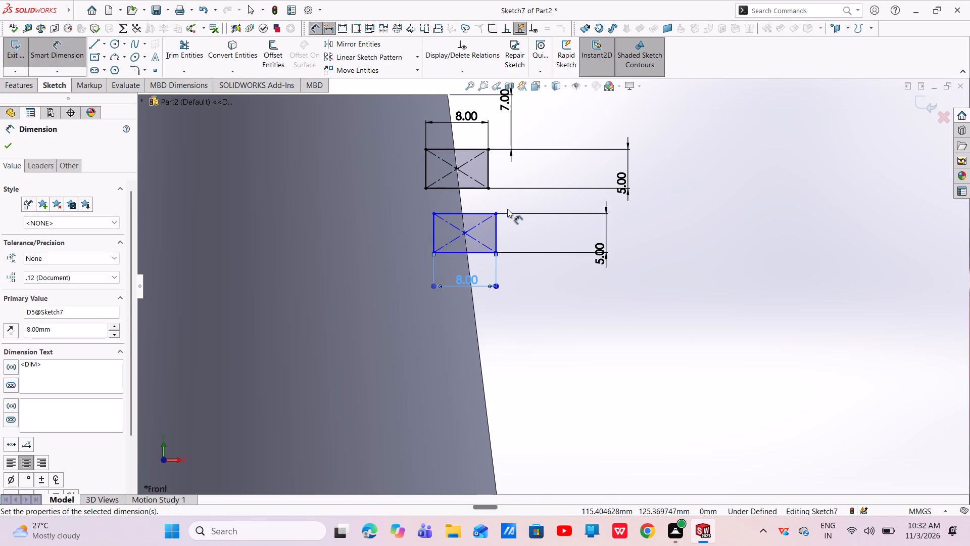
pyautogui.press('Escape')
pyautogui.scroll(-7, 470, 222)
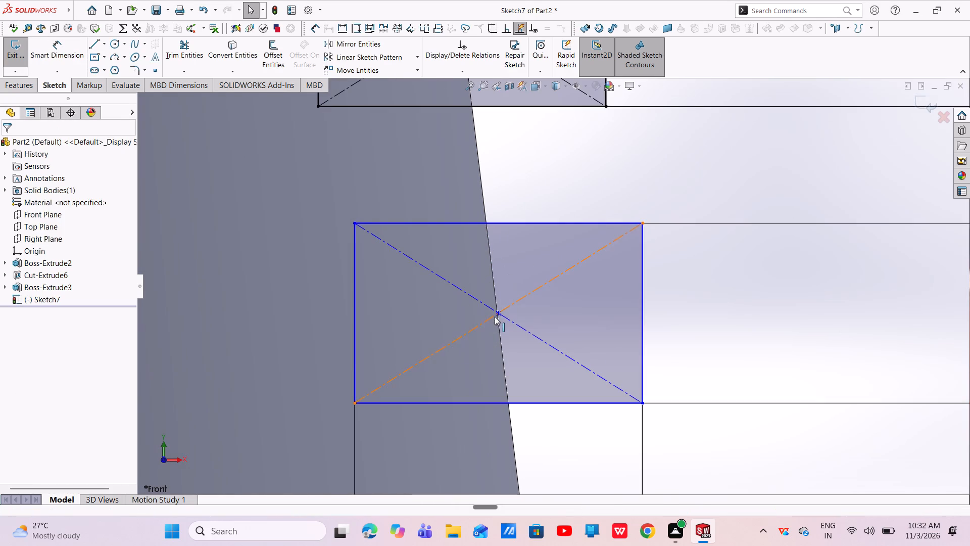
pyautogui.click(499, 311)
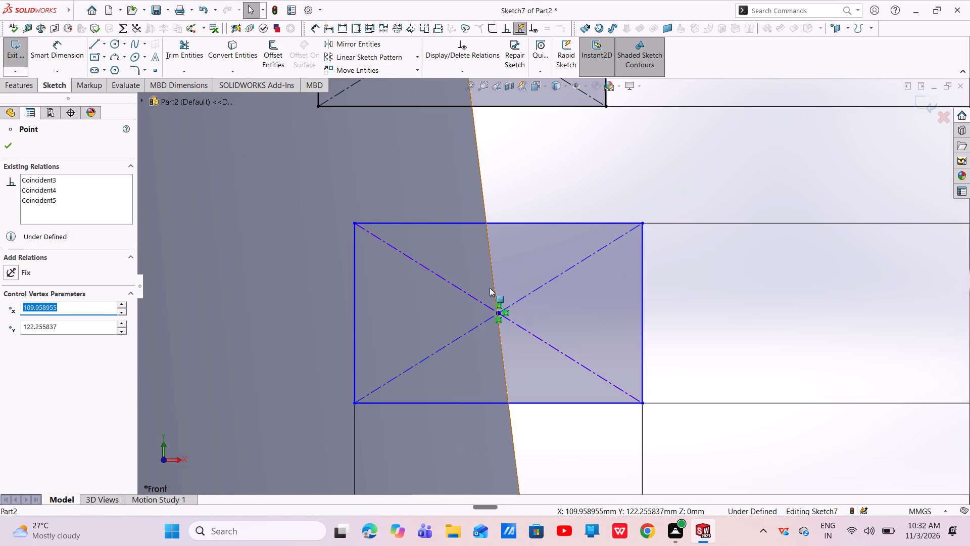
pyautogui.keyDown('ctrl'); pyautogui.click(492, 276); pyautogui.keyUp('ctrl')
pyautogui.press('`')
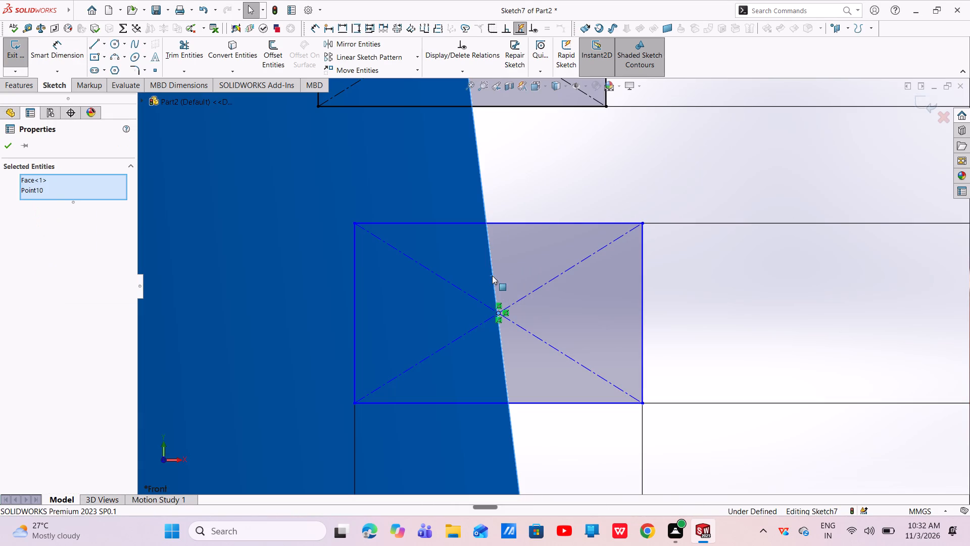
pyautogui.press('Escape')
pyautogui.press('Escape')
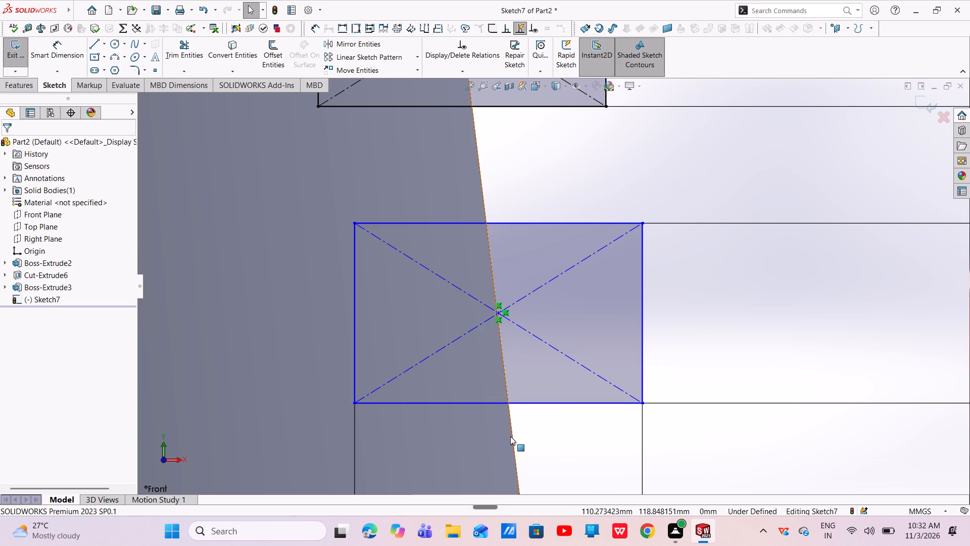
# Add a coincident relation between the second rectangle's center point and the boss's slanted silhouette edge.
pyautogui.click(513, 428)
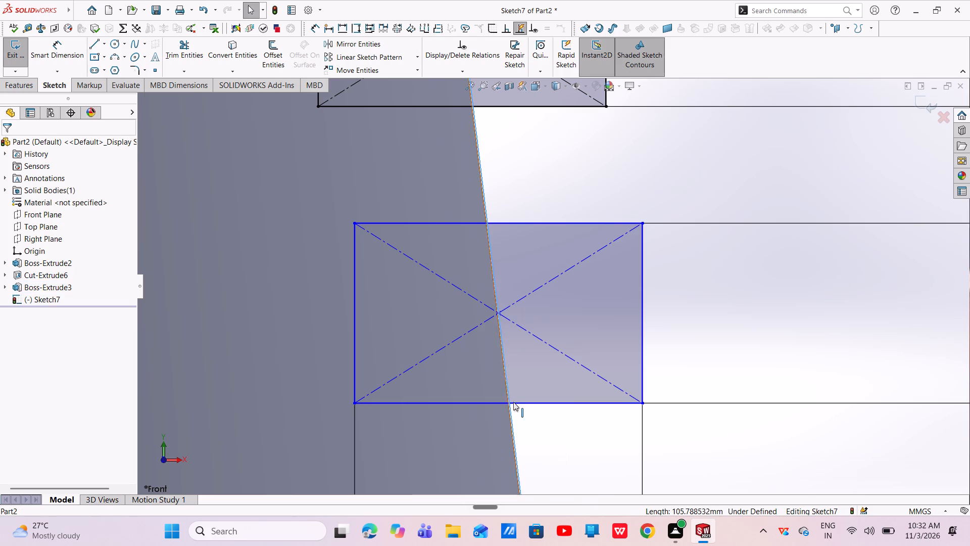
pyautogui.keyDown('ctrl'); pyautogui.click(501, 313); pyautogui.keyUp('ctrl')
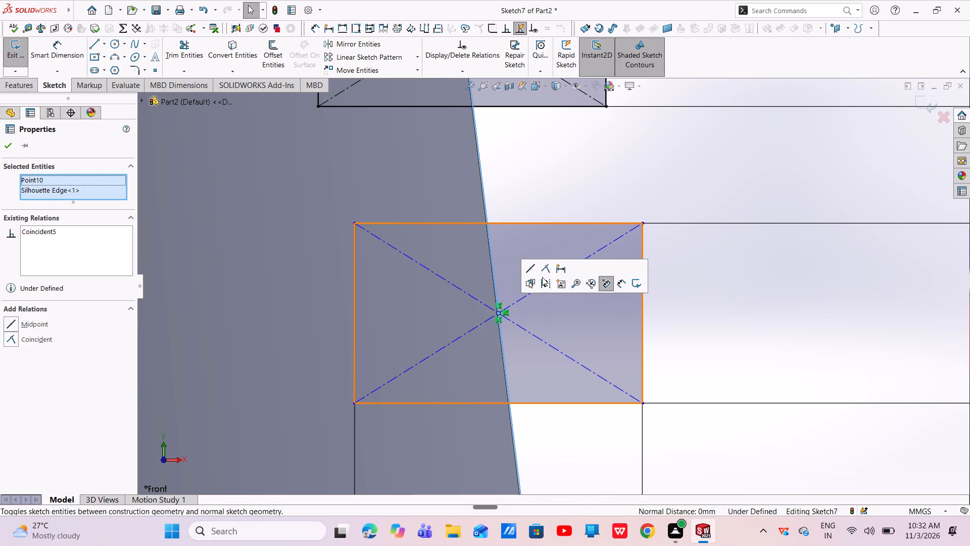
pyautogui.click(546, 269)
pyautogui.press('Escape')
pyautogui.press('Escape')
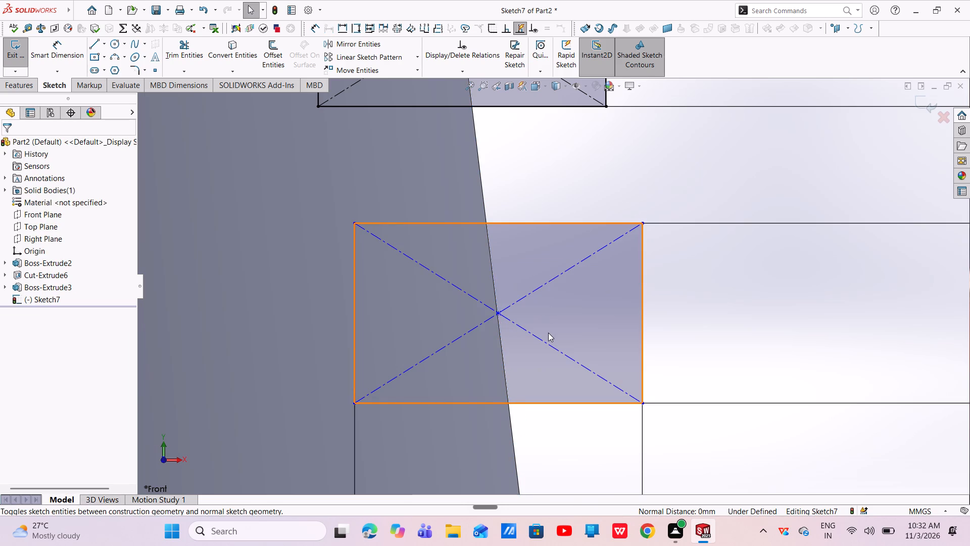
pyautogui.press('Escape')
# Dimension the vertical gap between the first rectangle's lower side and the second rectangle's upper side as 7 mm.
pyautogui.scroll(4, 548, 333)
pyautogui.scroll(2, 544, 292)
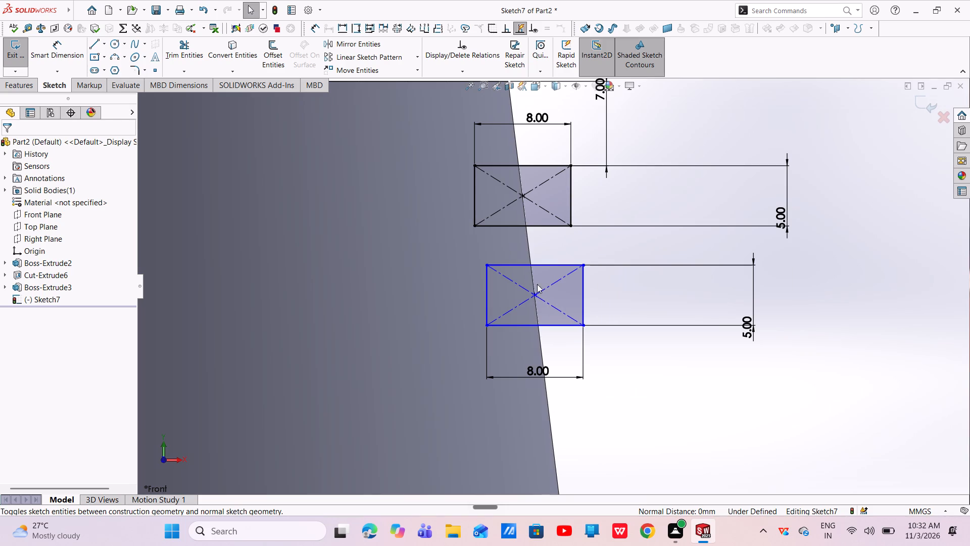
pyautogui.click(75, 45)
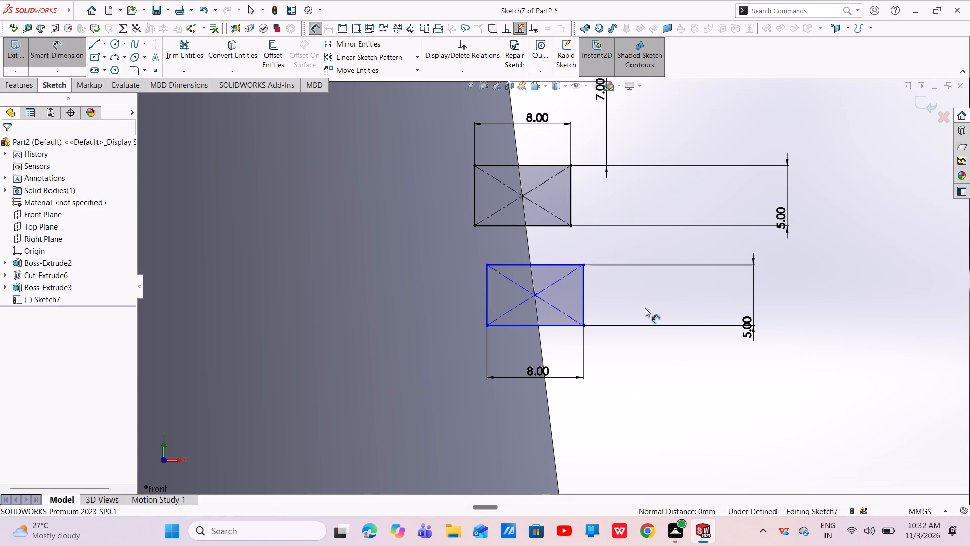
pyautogui.click(569, 264)
pyautogui.click(556, 224)
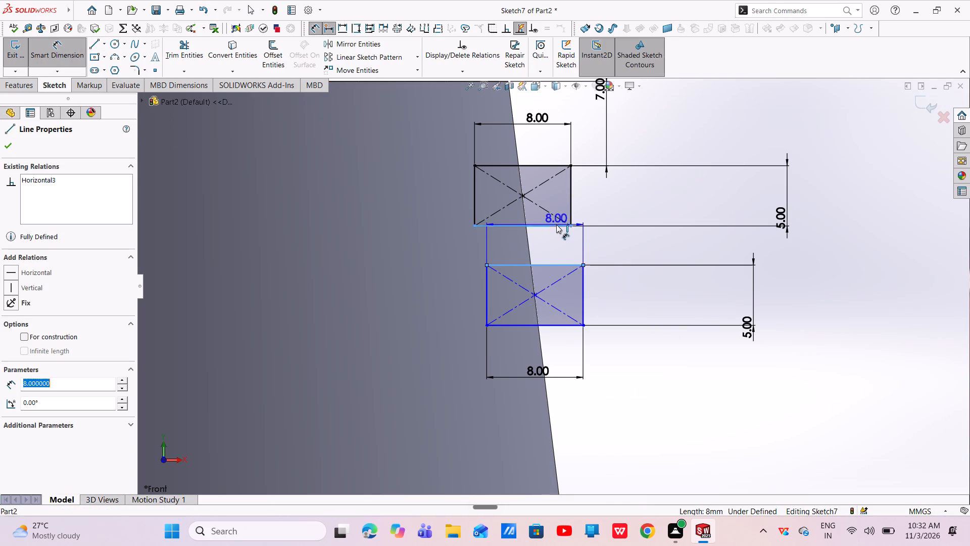
pyautogui.click(625, 242)
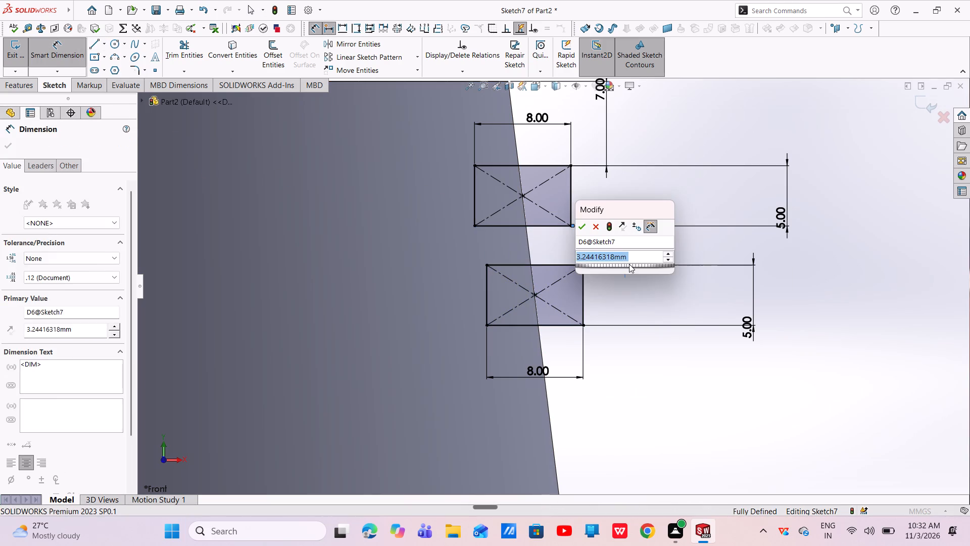
pyautogui.press('BackSpace')
pyautogui.press('7')
pyautogui.press('Return')
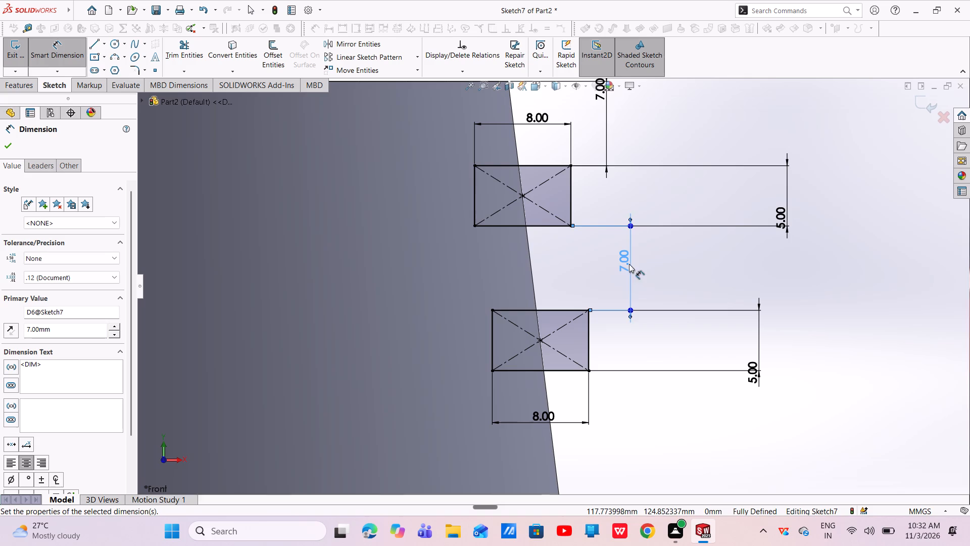
# Sketch a third center rectangle about 10.3 by 4.1 mm below the second one, centered near the boss's slanted edge.
pyautogui.scroll(1, 626, 270)
pyautogui.scroll(-2, 626, 270)
pyautogui.scroll(7, 626, 270)
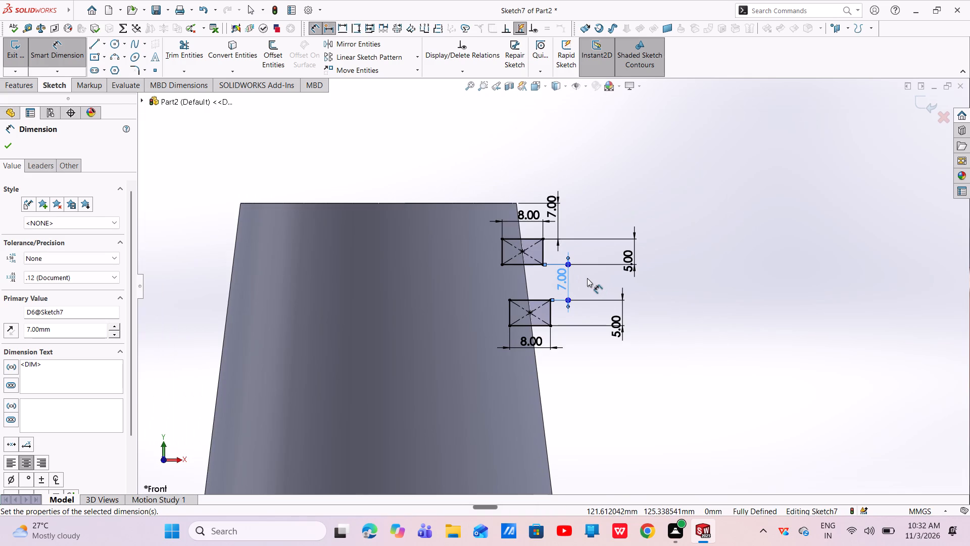
pyautogui.scroll(3, 585, 279)
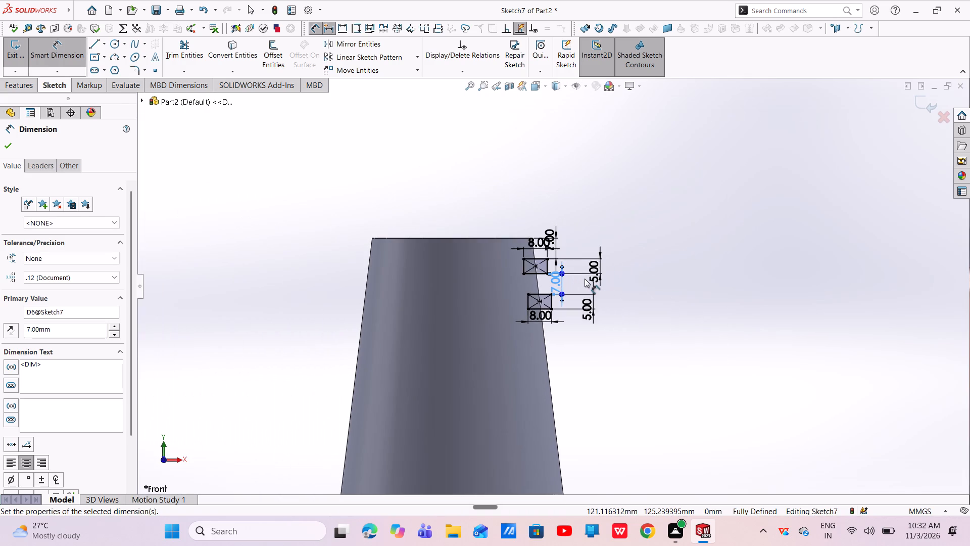
pyautogui.scroll(-4, 587, 333)
pyautogui.scroll(-4, 518, 313)
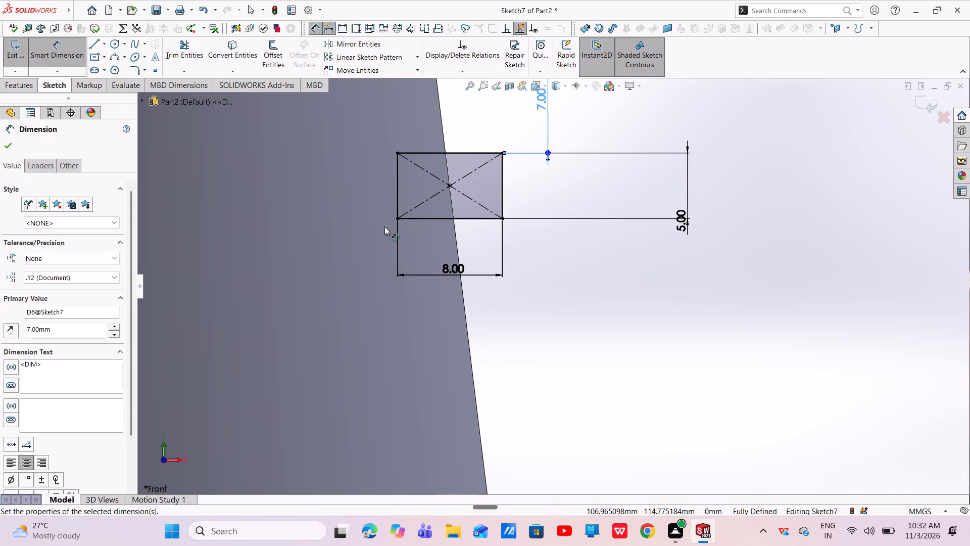
pyautogui.click(8, 141)
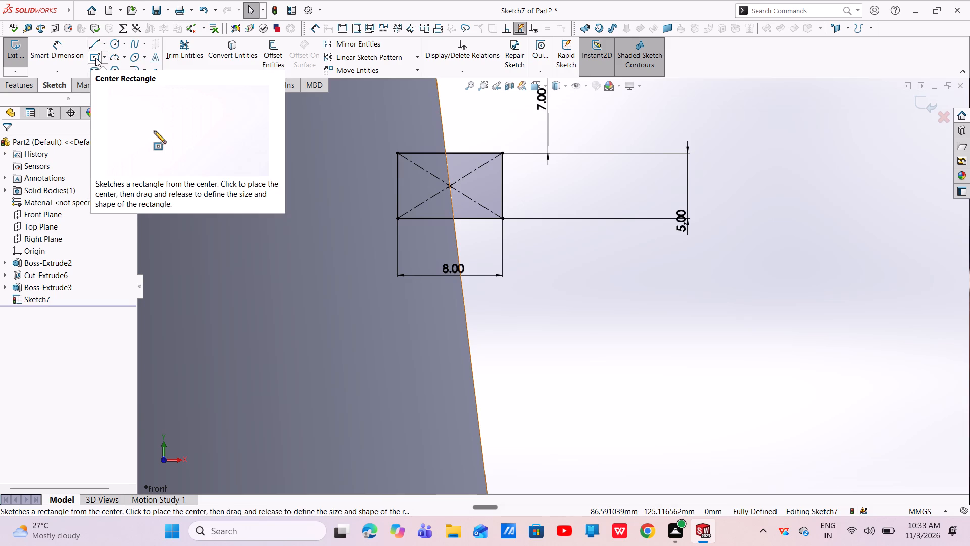
pyautogui.click(95, 58)
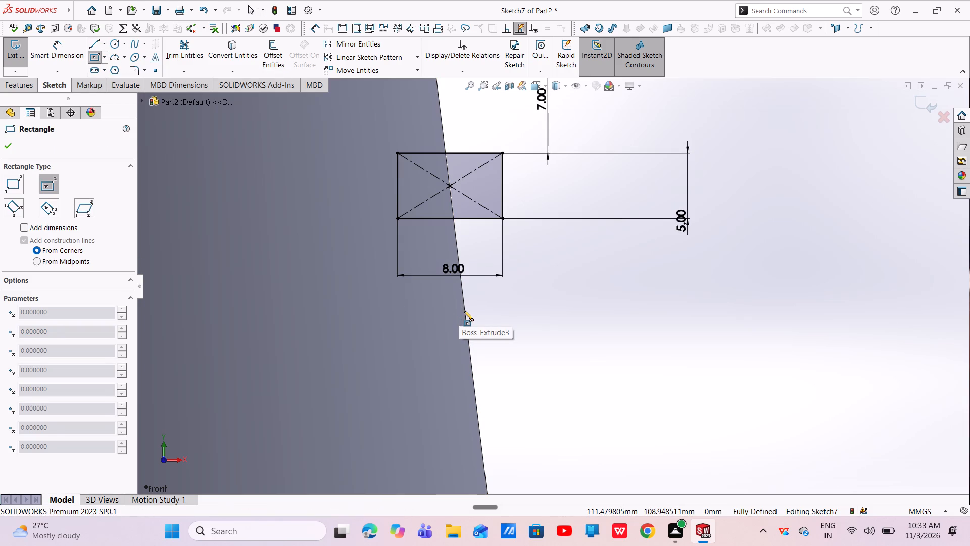
pyautogui.click(464, 311)
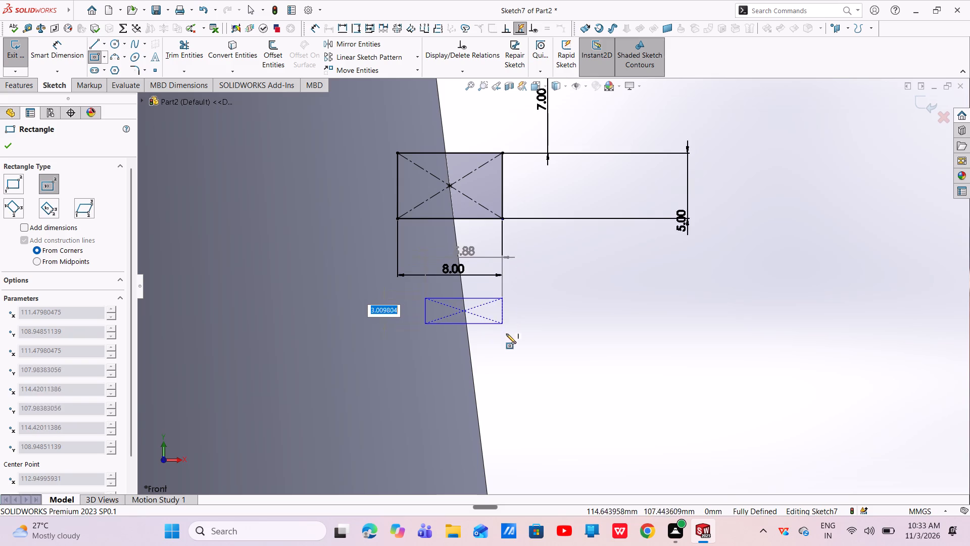
pyautogui.click(531, 338)
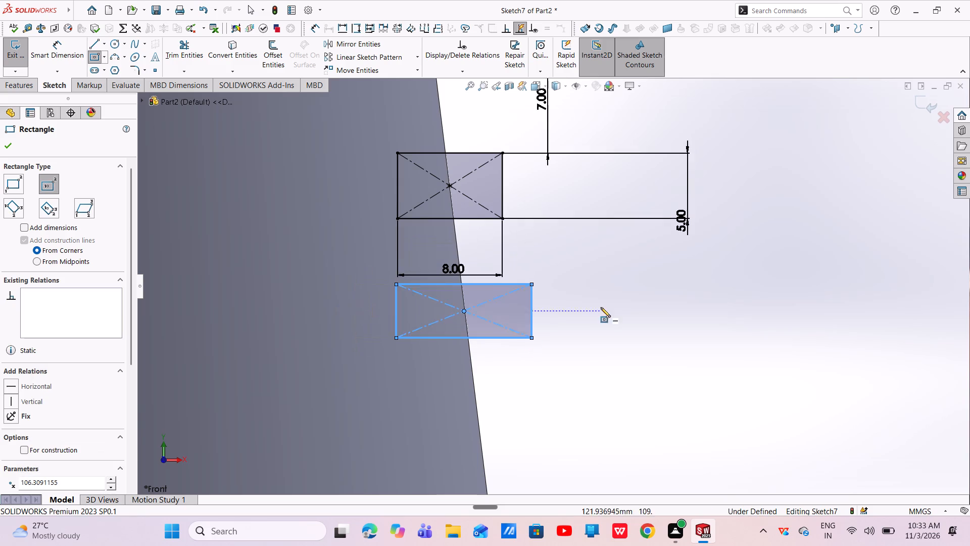
pyautogui.rightClick(610, 281)
pyautogui.click(623, 286)
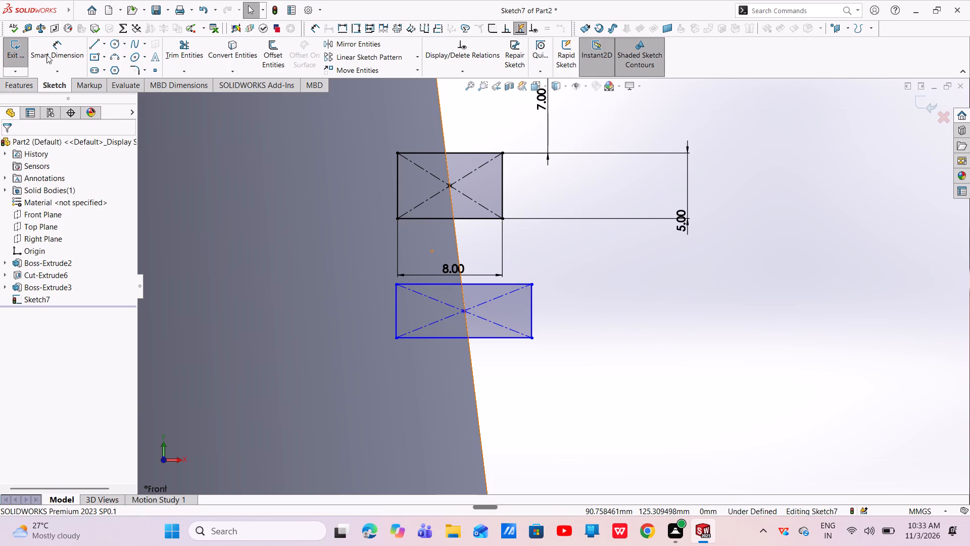
# Dimension the height of the third rectangle as 5 mm.
pyautogui.click(54, 62)
pyautogui.click(531, 311)
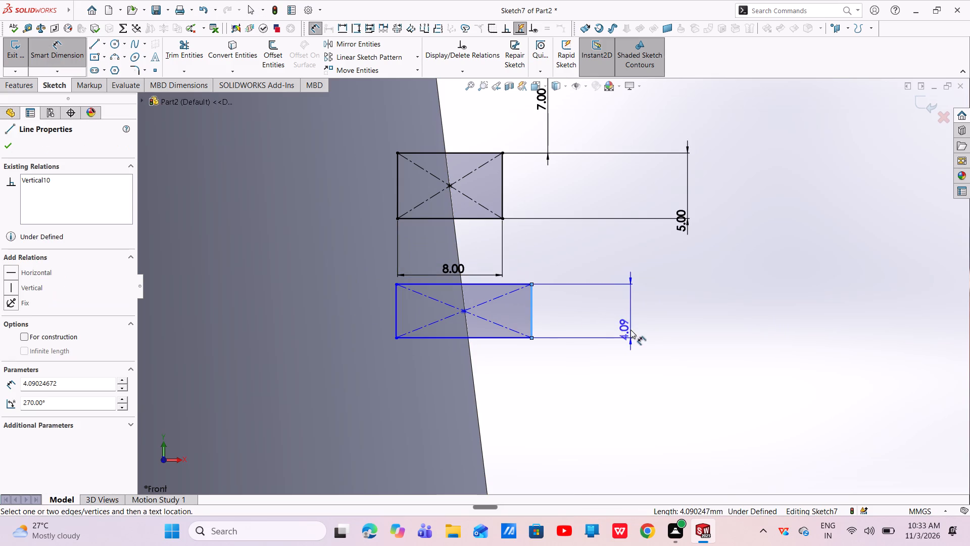
pyautogui.click(642, 316)
pyautogui.press('BackSpace')
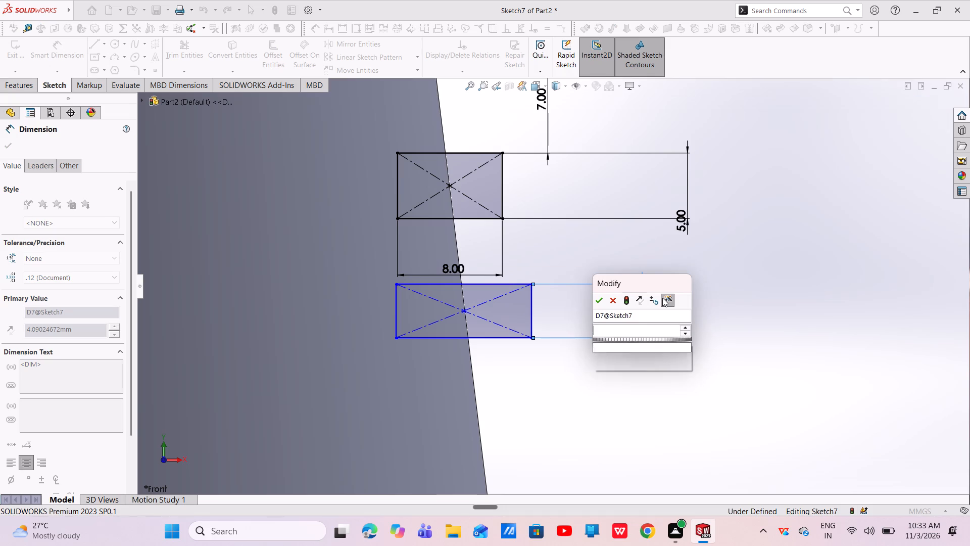
pyautogui.press('5')
pyautogui.press('Return')
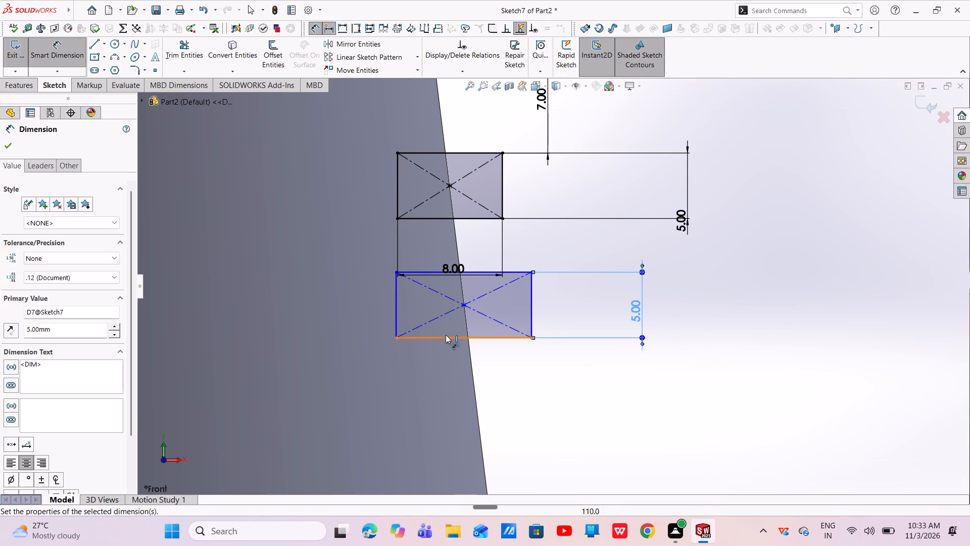
# Dimension the width of the third rectangle as 8 mm.
pyautogui.click(448, 337)
pyautogui.click(461, 380)
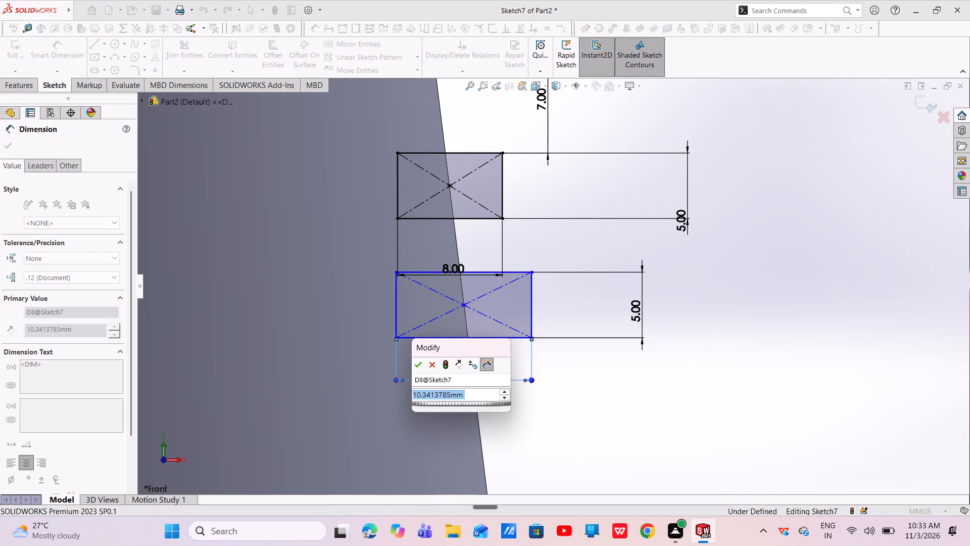
pyautogui.press('BackSpace')
pyautogui.press('8')
pyautogui.press('Return')
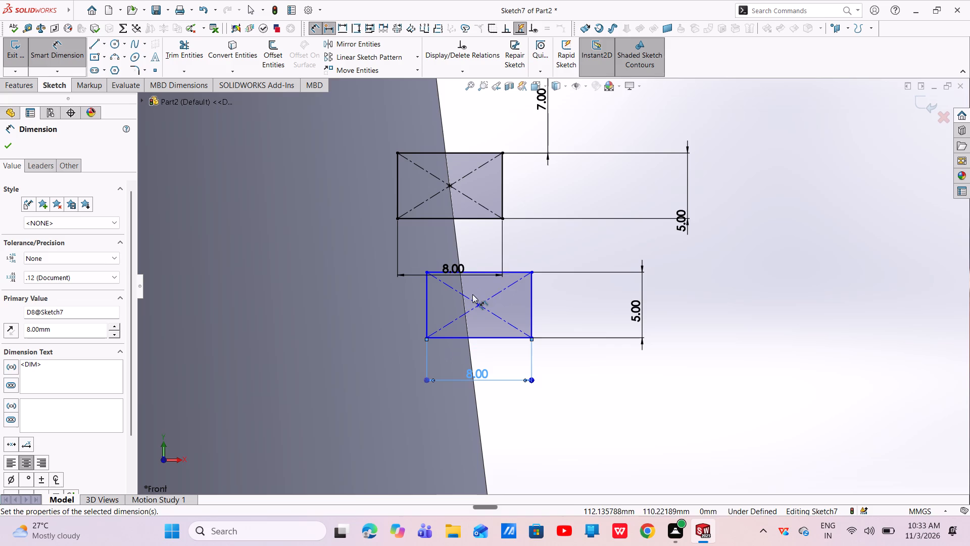
# Dimension the vertical gap between the second rectangle's lower side and the third rectangle's upper side as 7 mm.
pyautogui.click(480, 216)
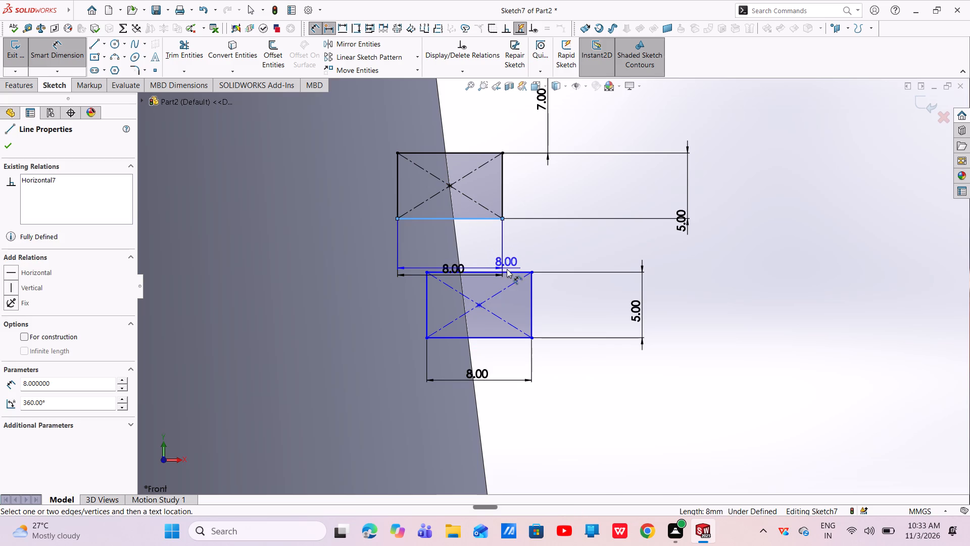
pyautogui.click(507, 270)
pyautogui.click(711, 273)
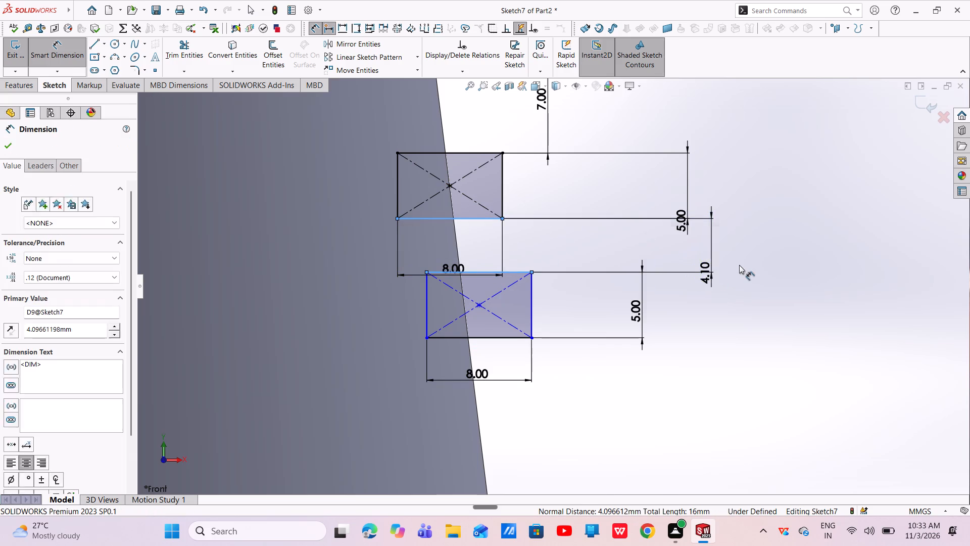
pyautogui.press('BackSpace')
pyautogui.press('7')
pyautogui.press('Return')
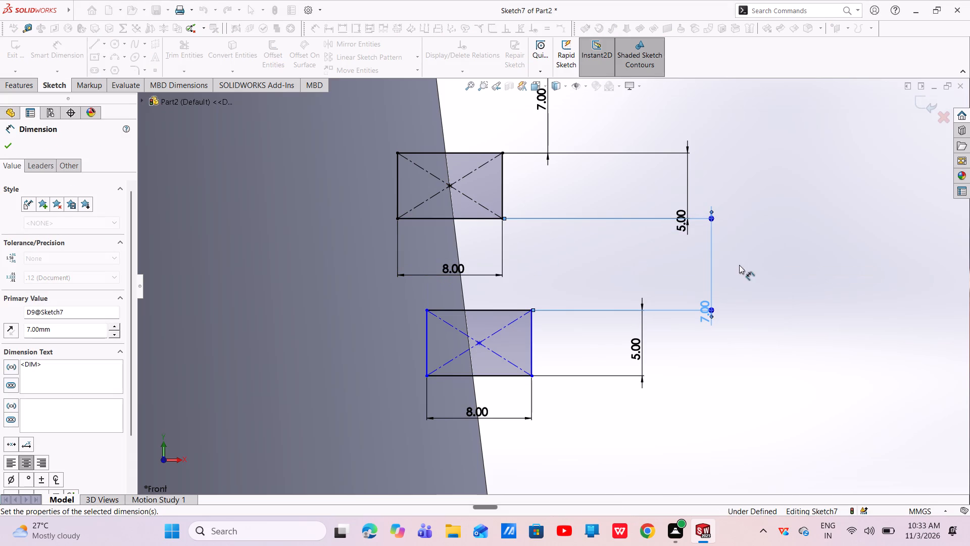
pyautogui.press('Escape')
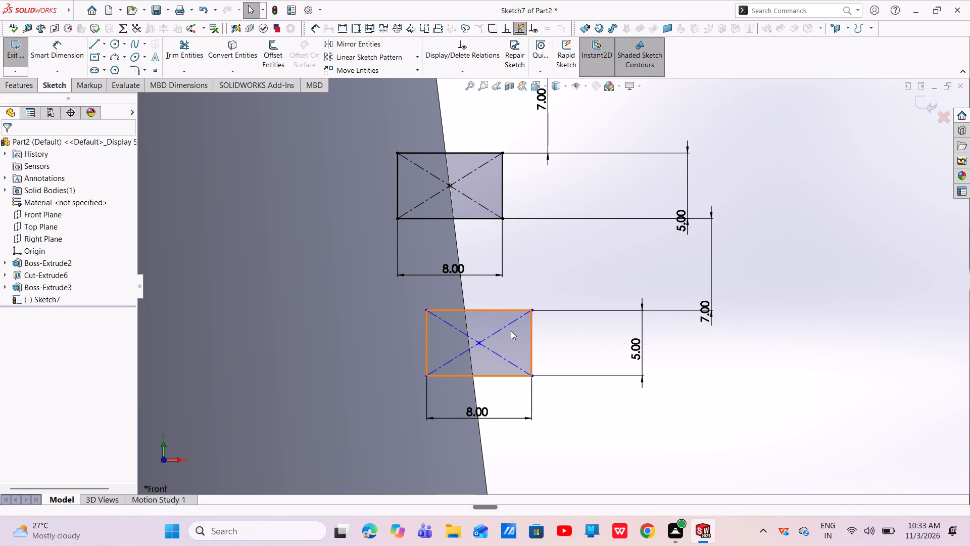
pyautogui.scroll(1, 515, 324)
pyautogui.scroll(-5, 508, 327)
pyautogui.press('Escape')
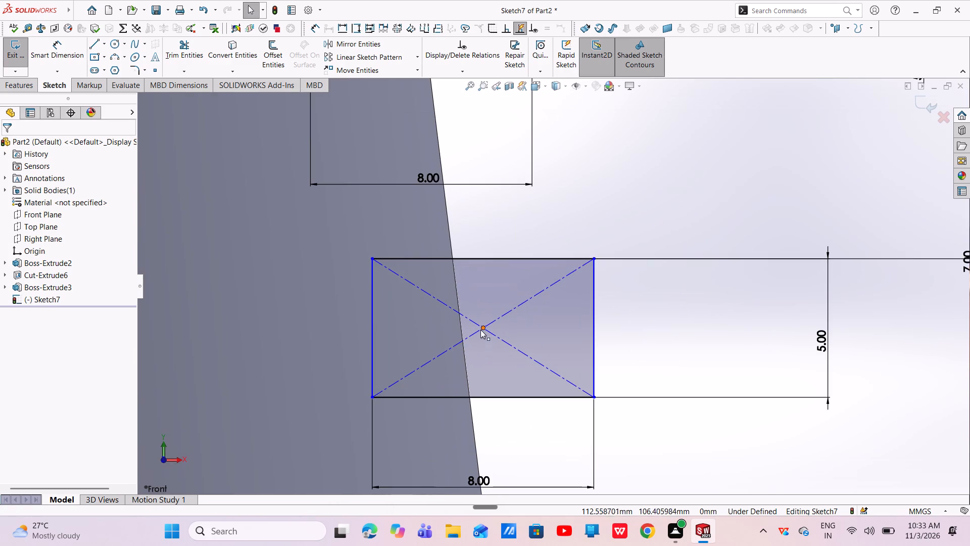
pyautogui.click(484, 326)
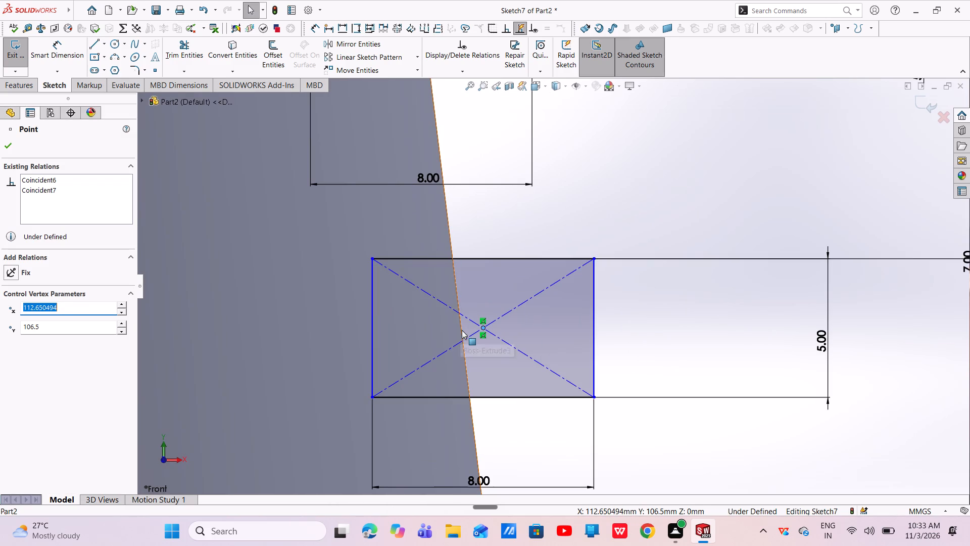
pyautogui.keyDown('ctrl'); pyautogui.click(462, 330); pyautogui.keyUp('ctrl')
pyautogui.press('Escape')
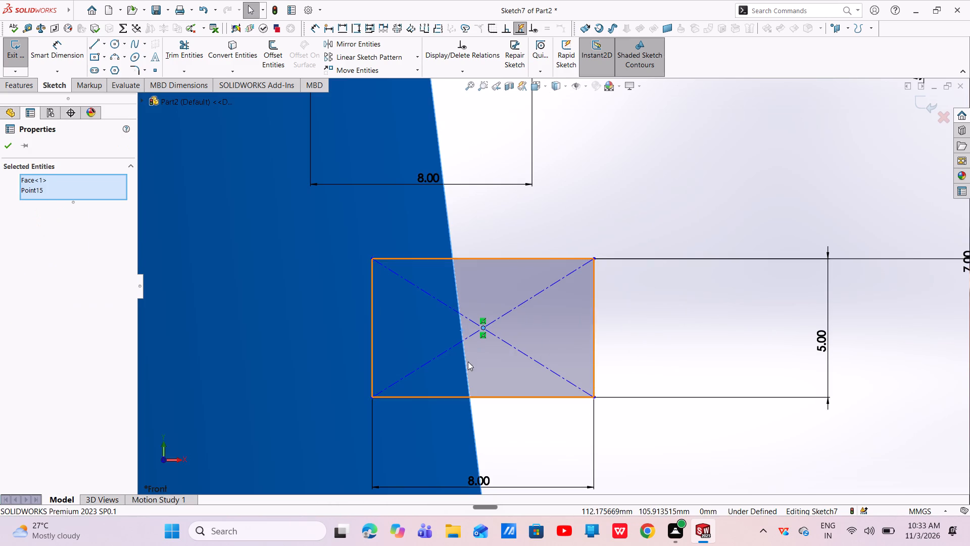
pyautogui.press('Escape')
# Add a coincident relation between the third rectangle's center point and the boss's slanted silhouette edge.
pyautogui.click(474, 419)
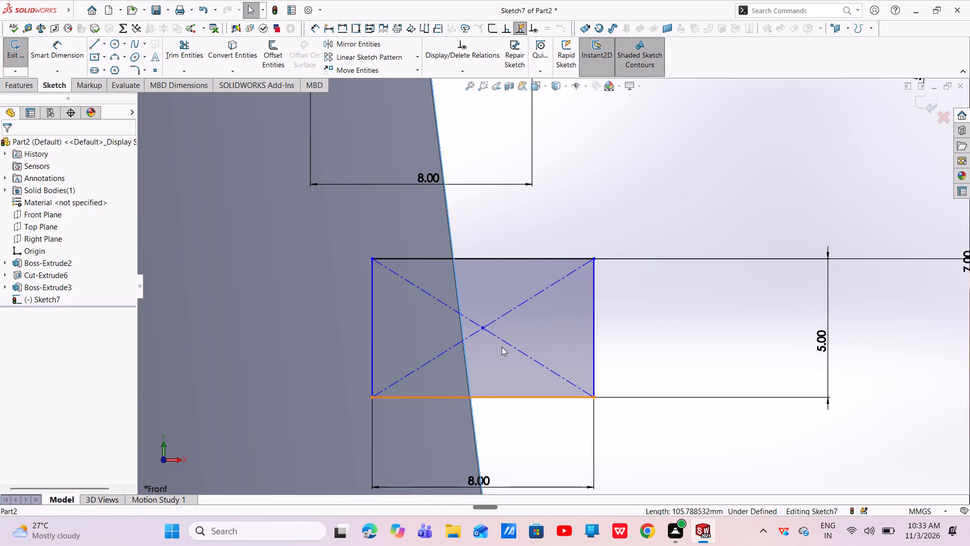
pyautogui.keyDown('ctrl'); pyautogui.click(483, 326); pyautogui.keyUp('ctrl')
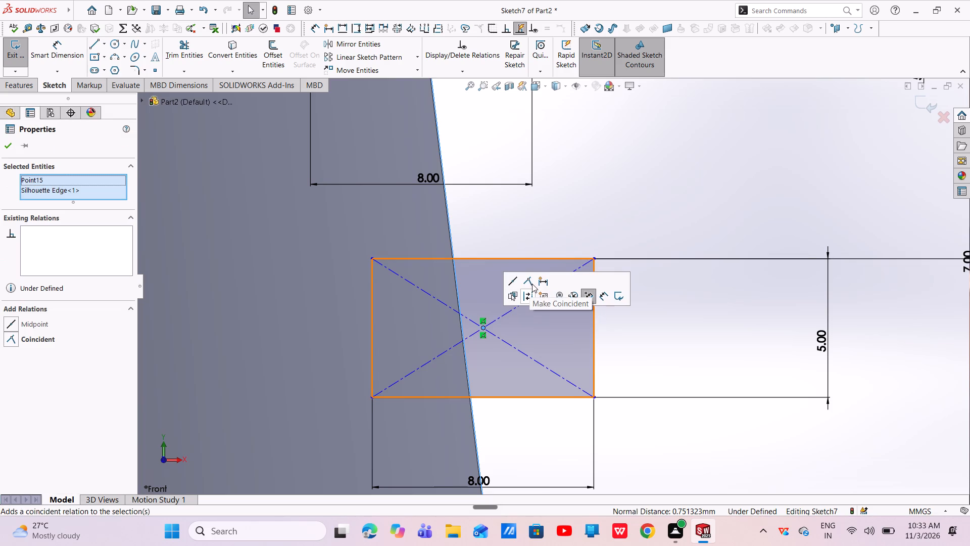
pyautogui.click(526, 281)
pyautogui.press('Escape')
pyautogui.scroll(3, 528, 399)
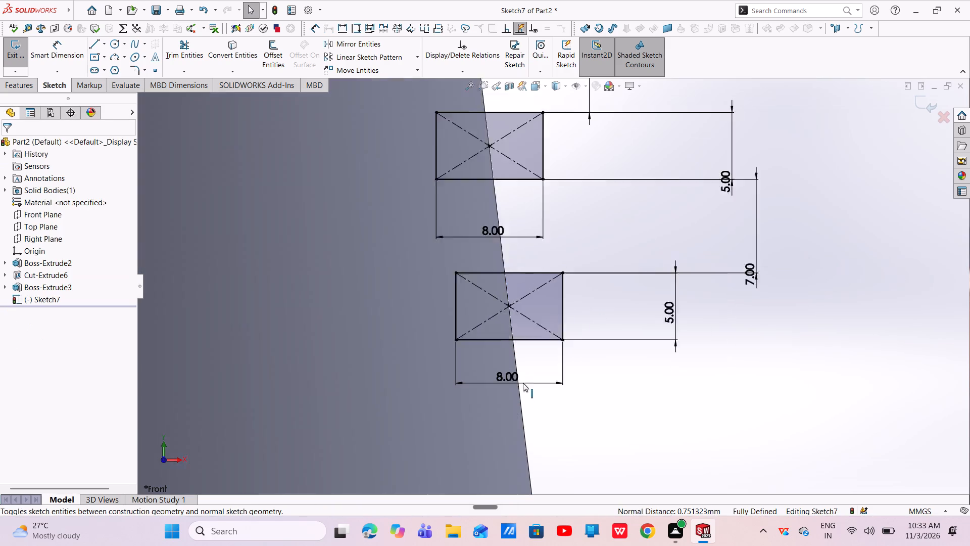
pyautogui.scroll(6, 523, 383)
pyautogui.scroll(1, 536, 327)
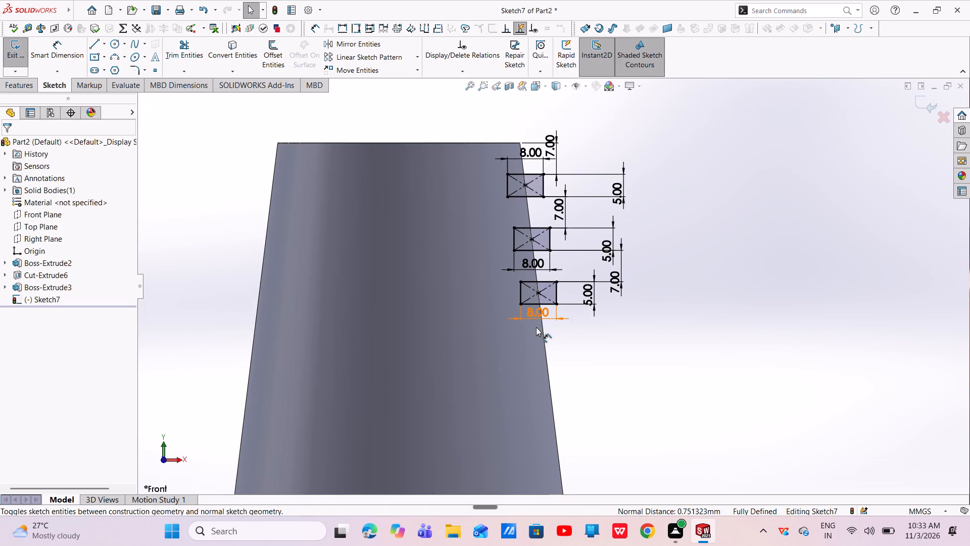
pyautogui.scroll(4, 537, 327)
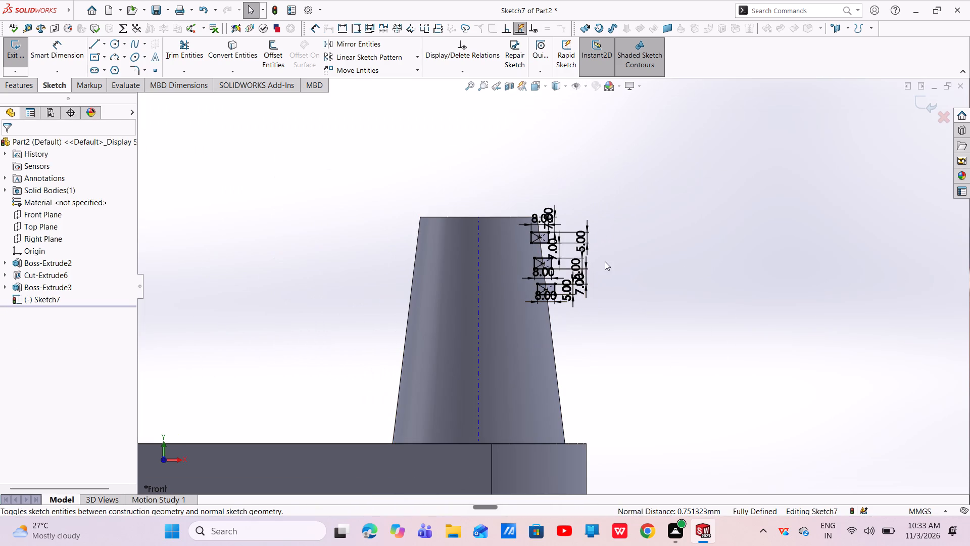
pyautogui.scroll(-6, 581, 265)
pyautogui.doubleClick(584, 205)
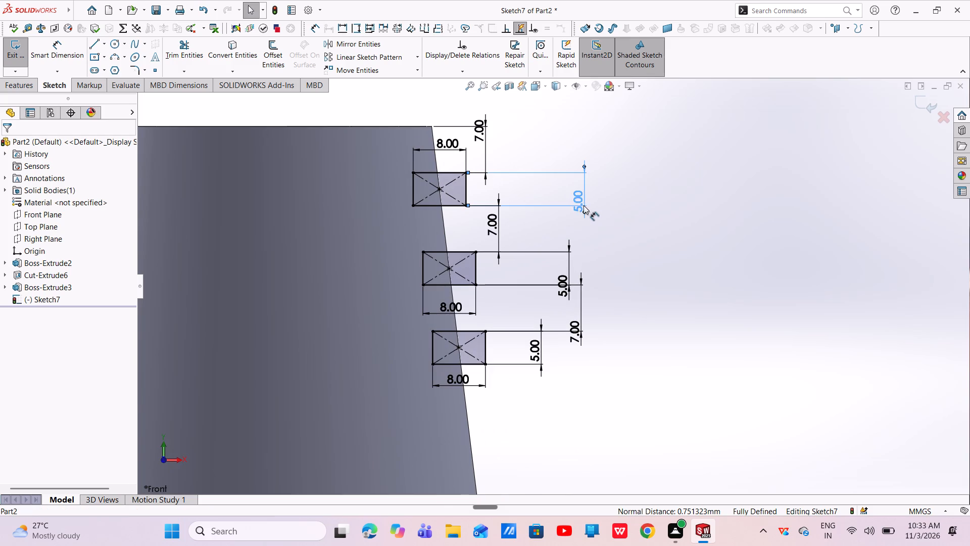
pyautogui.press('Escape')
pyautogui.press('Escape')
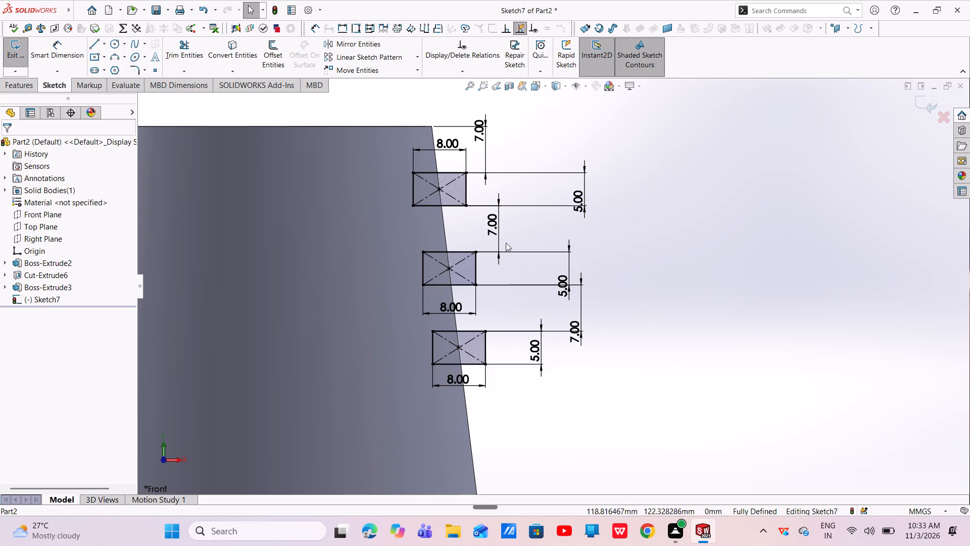
# Set the vertical gap between the first and second rectangles to 5 mm.
pyautogui.doubleClick(495, 222)
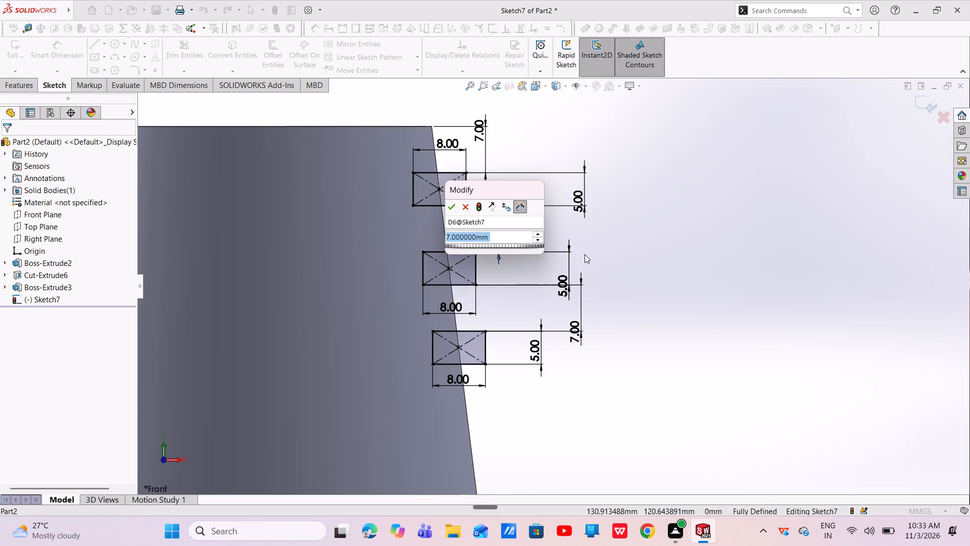
pyautogui.press('BackSpace')
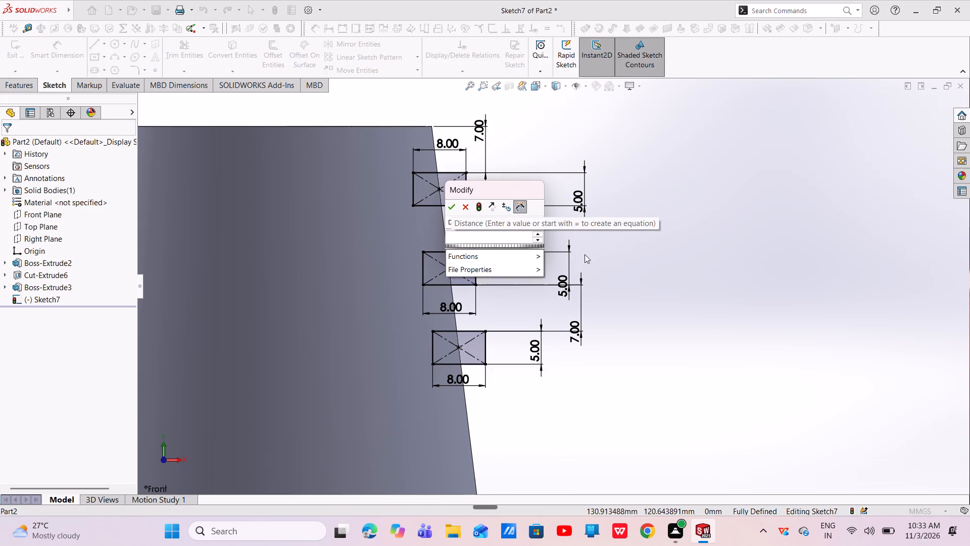
pyautogui.press('5')
pyautogui.press('Return')
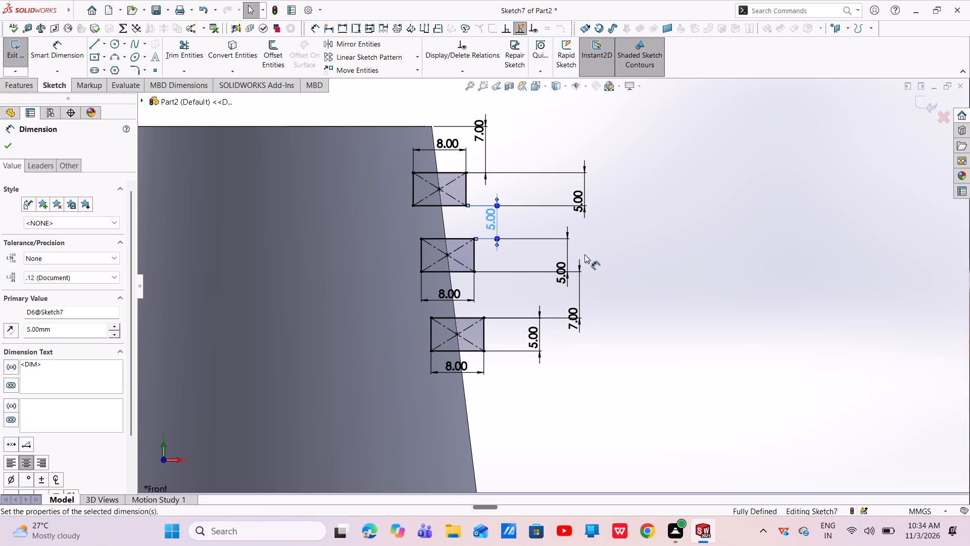
# Set the vertical gap between the second and third rectangles to 5 mm.
pyautogui.doubleClick(570, 322)
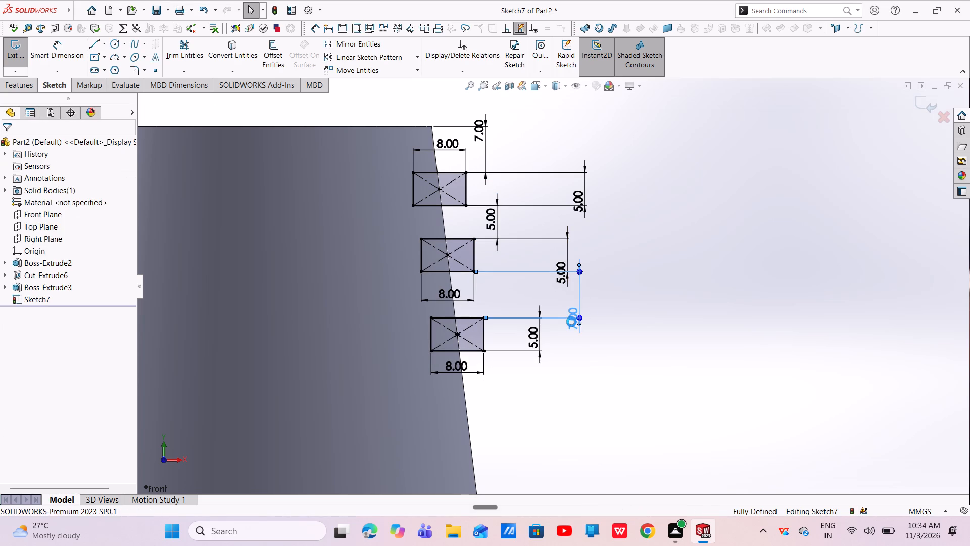
pyautogui.press('BackSpace')
pyautogui.press('5')
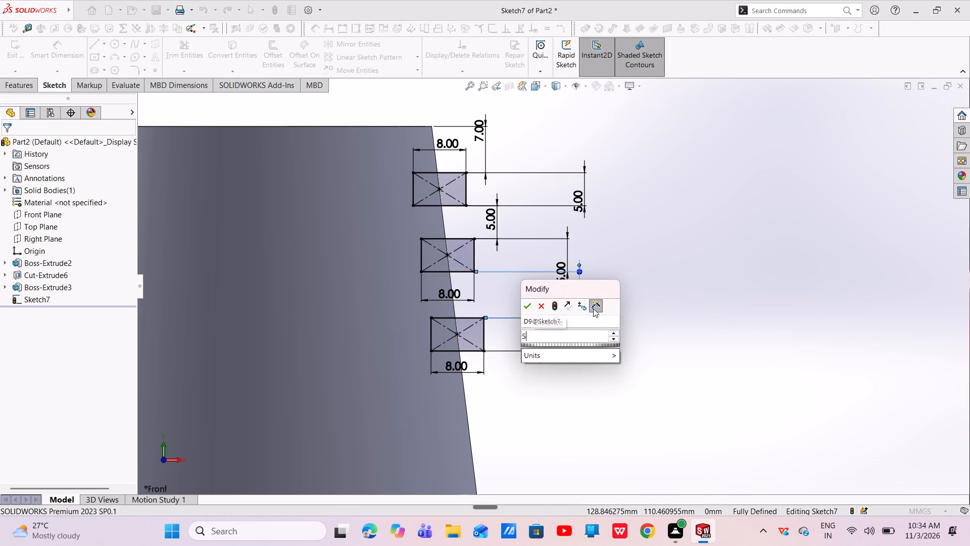
pyautogui.press('Return')
pyautogui.press('Escape')
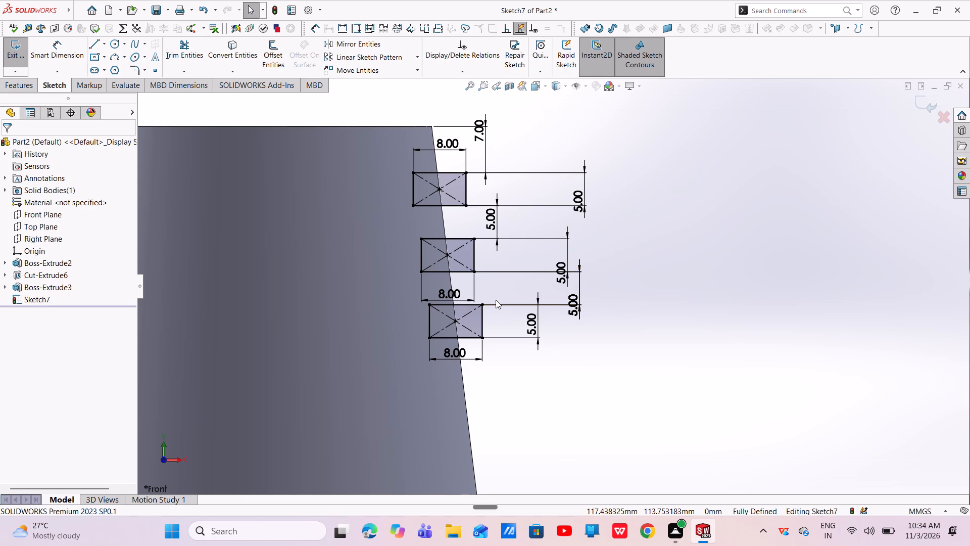
# Set the vertical distance from the boss's top edge to the first rectangle's upper side to 5 mm.
pyautogui.doubleClick(489, 139)
pyautogui.press('BackSpace')
pyautogui.press('5')
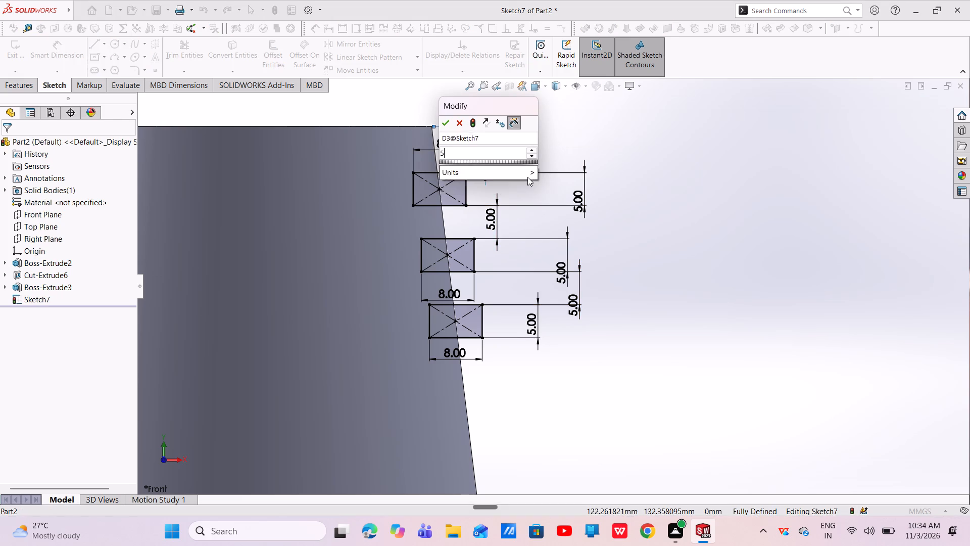
pyautogui.press('Return')
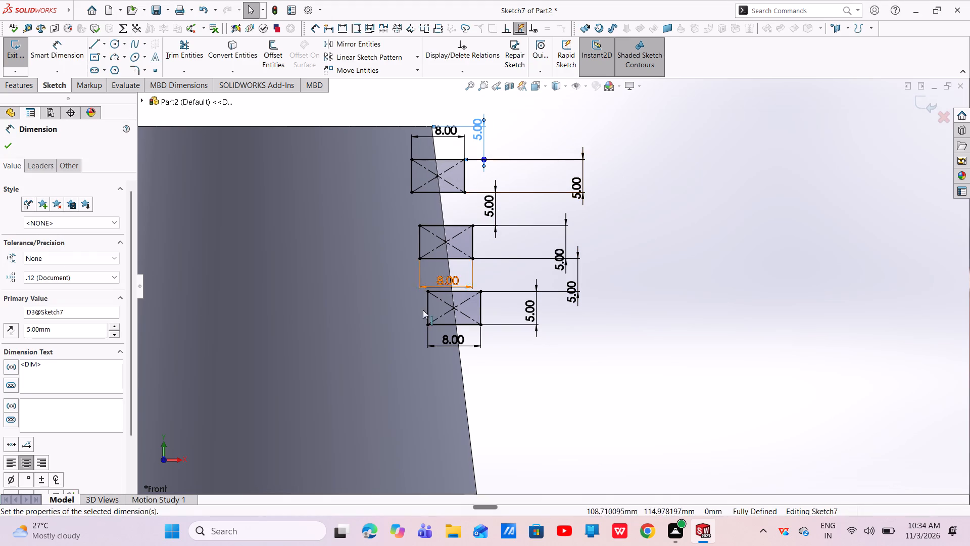
# Sketch a fourth center rectangle about 8.8 by 4.2 mm, centred on the boss's slanted edge below the third rectangle.
pyautogui.scroll(3, 426, 304)
pyautogui.scroll(-3, 487, 331)
pyautogui.scroll(3, 490, 321)
pyautogui.scroll(-4, 526, 330)
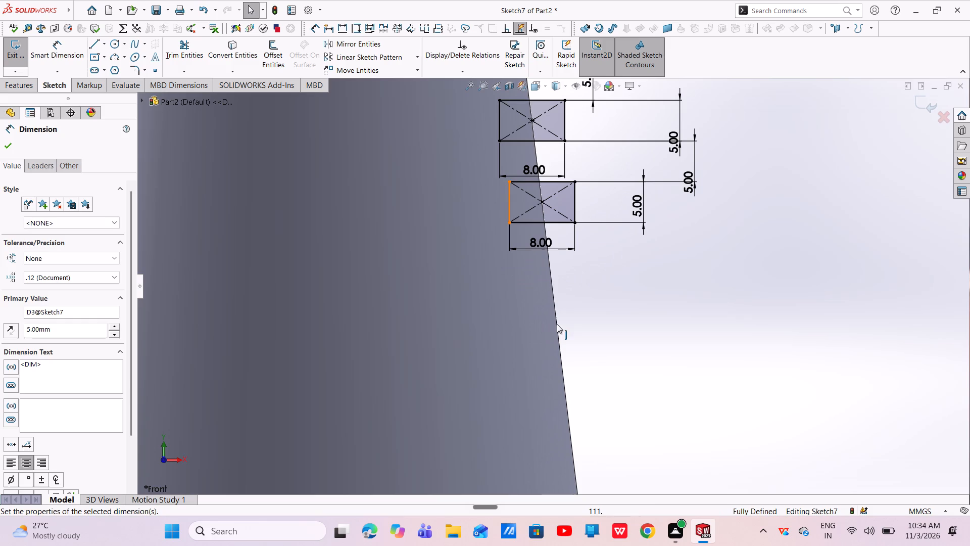
pyautogui.click(652, 320)
pyautogui.scroll(-1, 588, 237)
pyautogui.scroll(2, 586, 235)
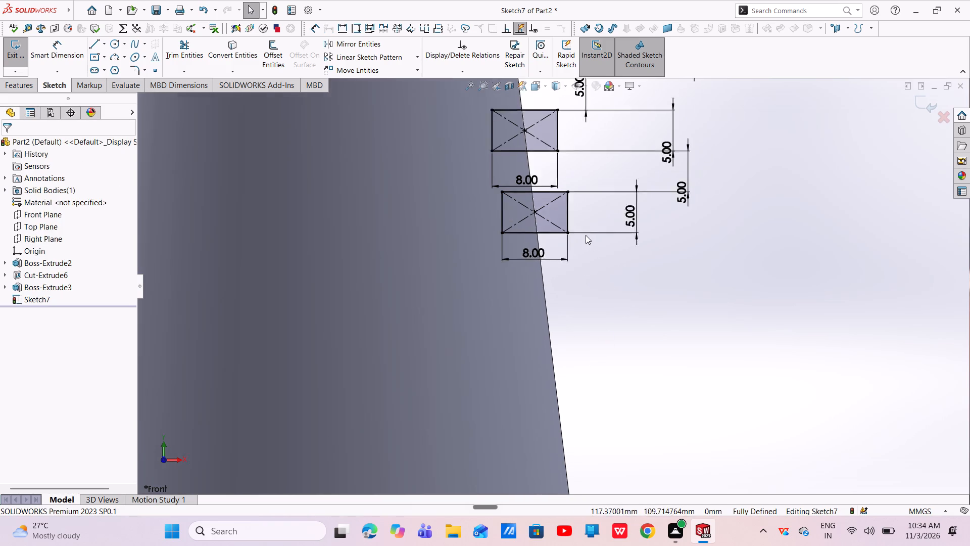
pyautogui.scroll(3, 586, 235)
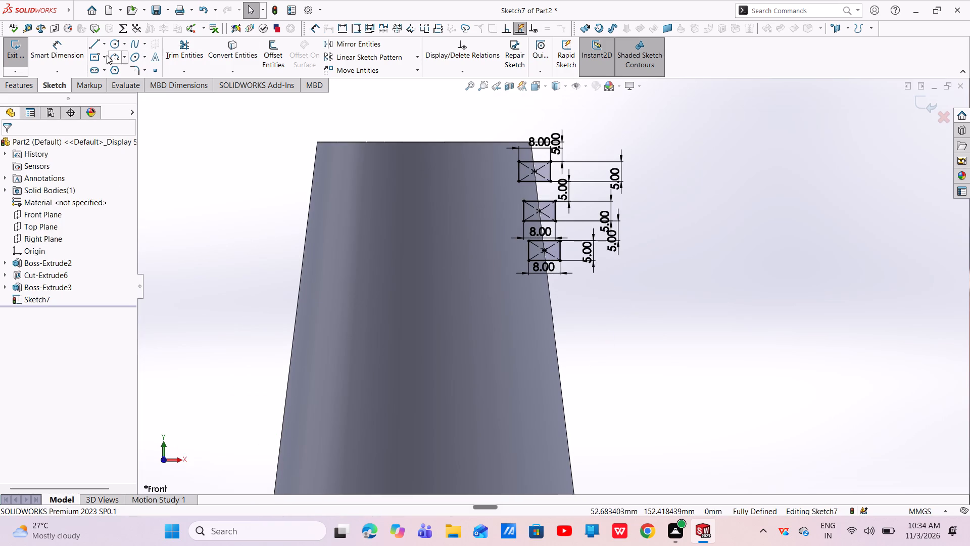
pyautogui.click(98, 57)
pyautogui.scroll(-7, 579, 275)
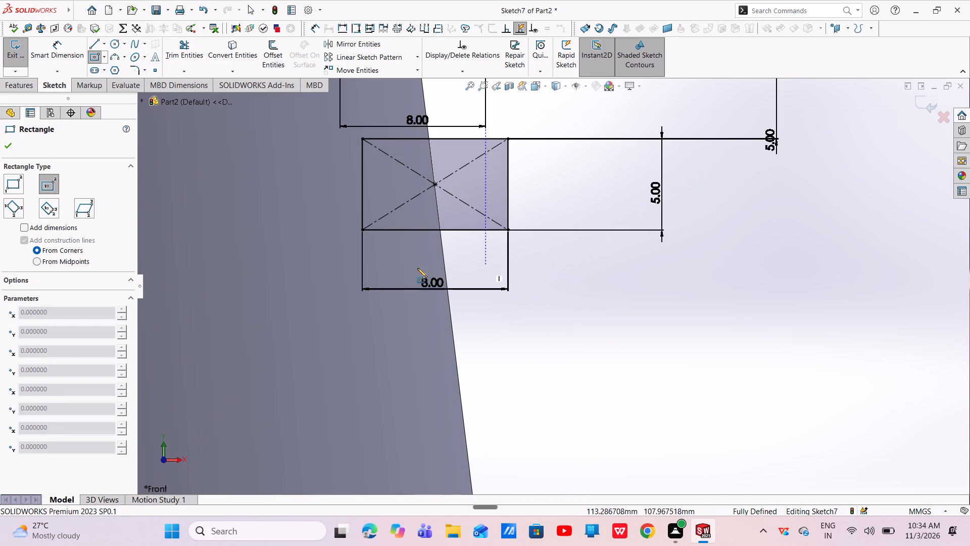
pyautogui.click(449, 300)
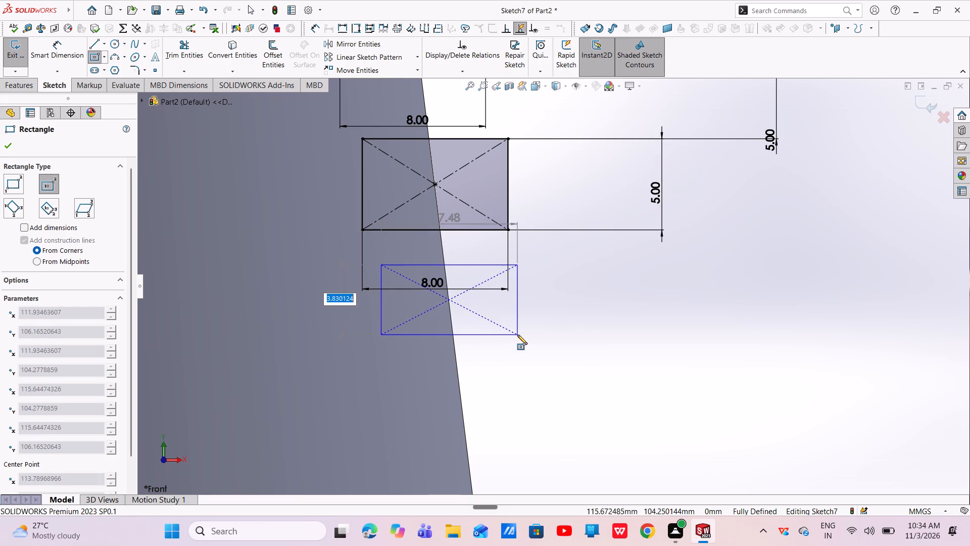
pyautogui.click(529, 338)
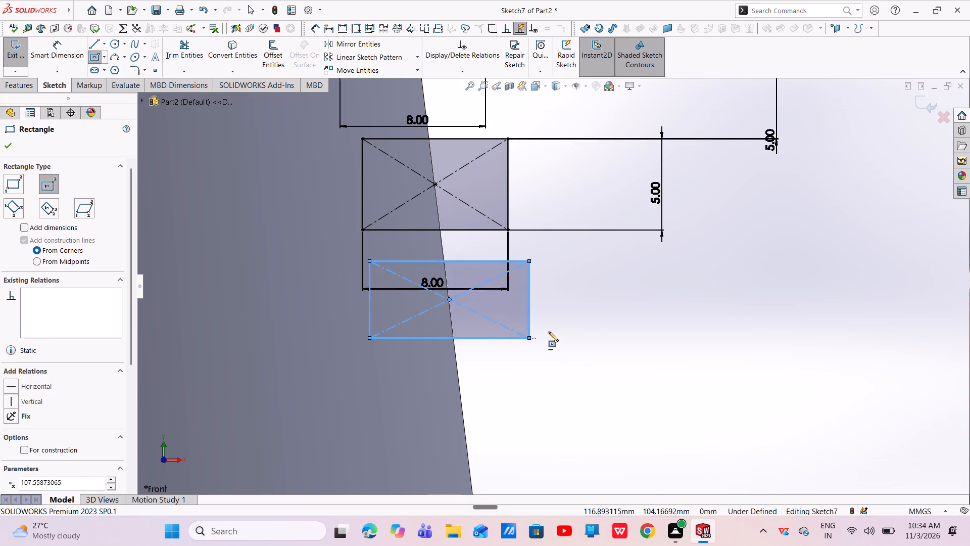
pyautogui.rightClick(562, 318)
pyautogui.click(579, 324)
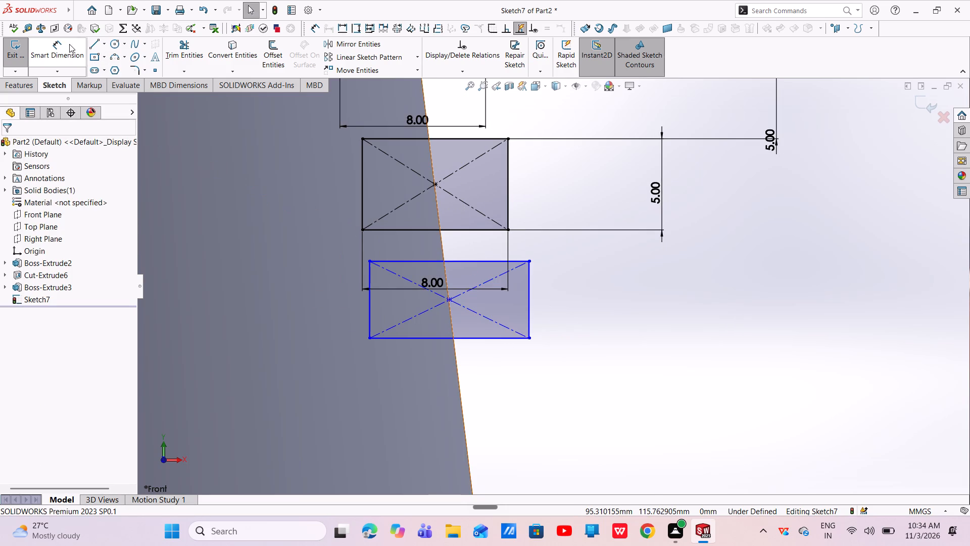
# Dimension the fourth rectangle to 5 mm high and 8 mm wide.
pyautogui.click(67, 42)
pyautogui.moveTo(526, 295); pyautogui.dragTo(533, 298)
pyautogui.click(653, 312)
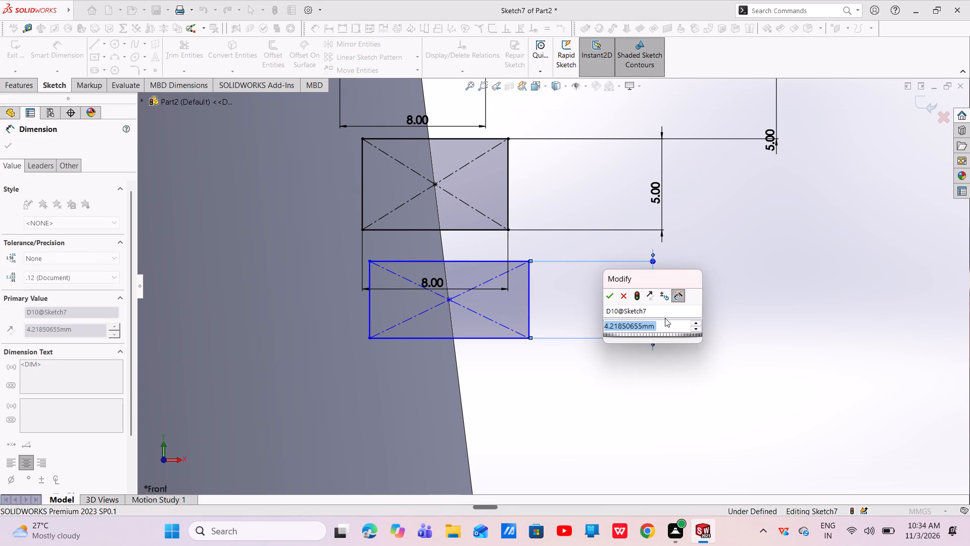
pyautogui.press('BackSpace')
pyautogui.press('5')
pyautogui.press('Return')
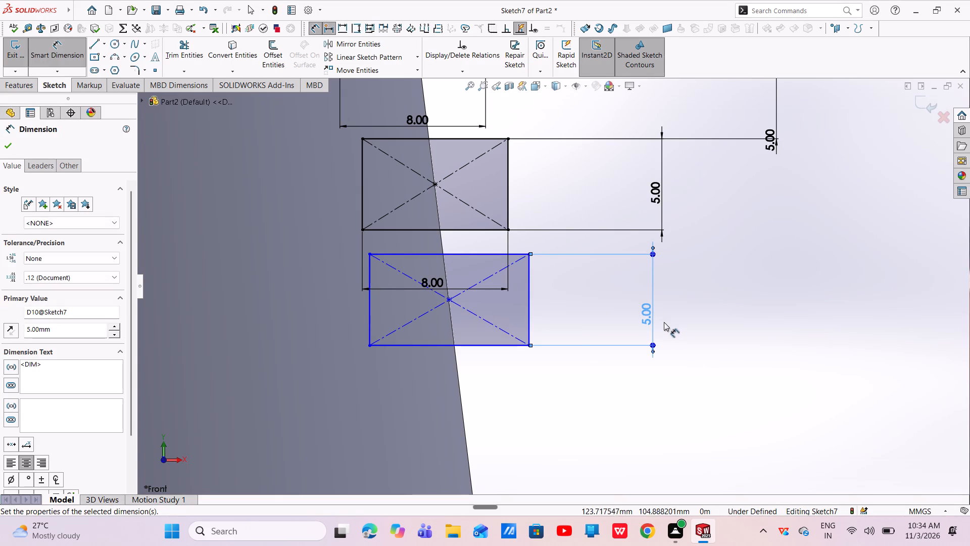
pyautogui.click(478, 346)
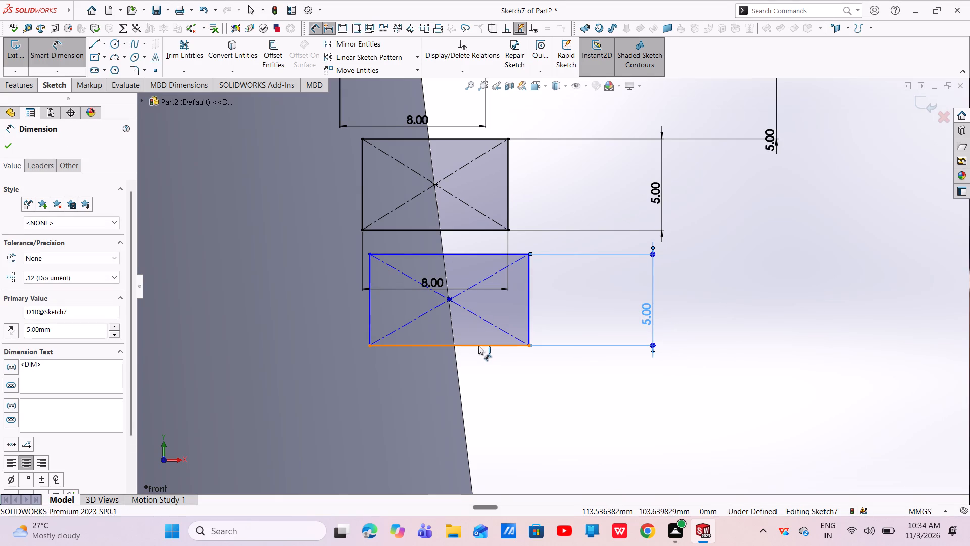
pyautogui.click(468, 375)
pyautogui.press('BackSpace')
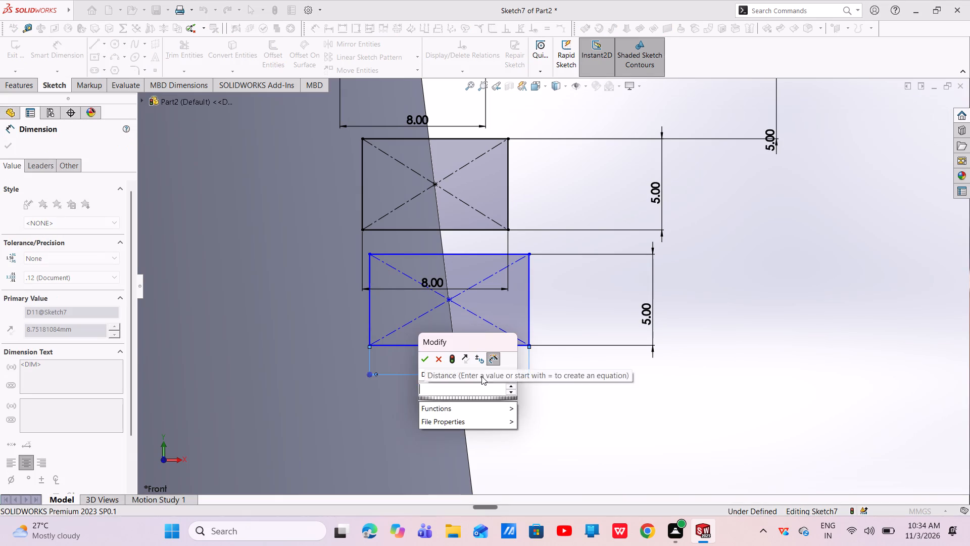
pyautogui.press('8')
pyautogui.press('Return')
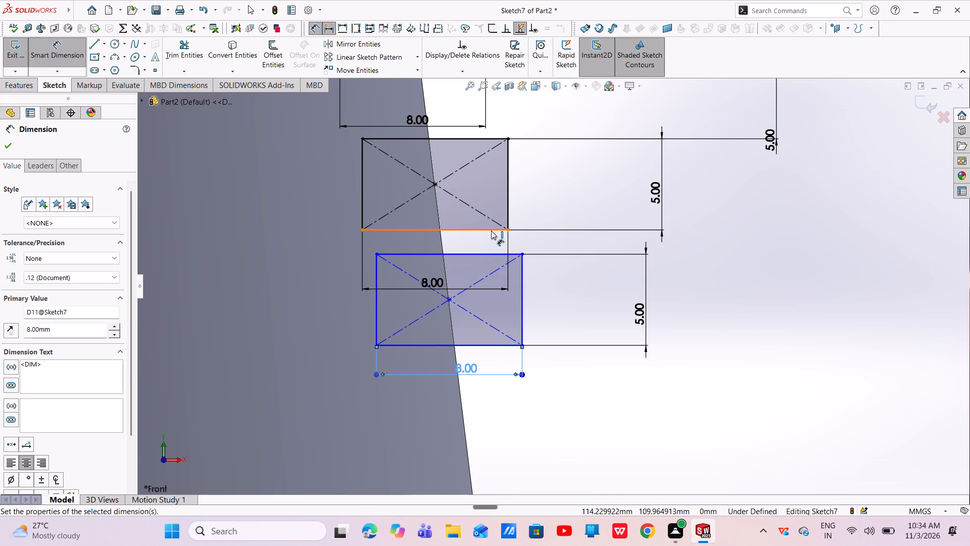
# Set the vertical gap between the third rectangle's lower side and the fourth rectangle's upper side to 5 mm.
pyautogui.click(491, 230)
pyautogui.click(480, 254)
pyautogui.click(767, 255)
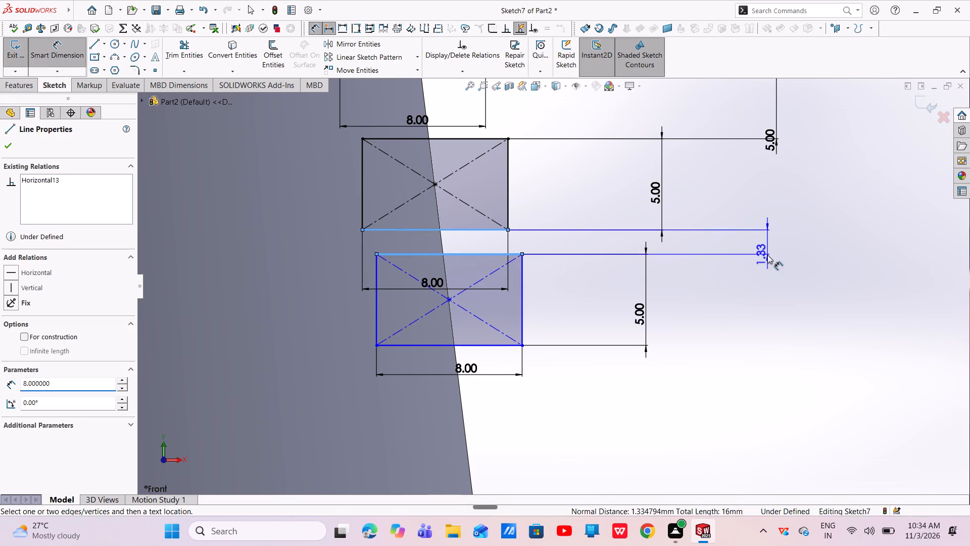
pyautogui.press('BackSpace')
pyautogui.press('5')
pyautogui.press('Return')
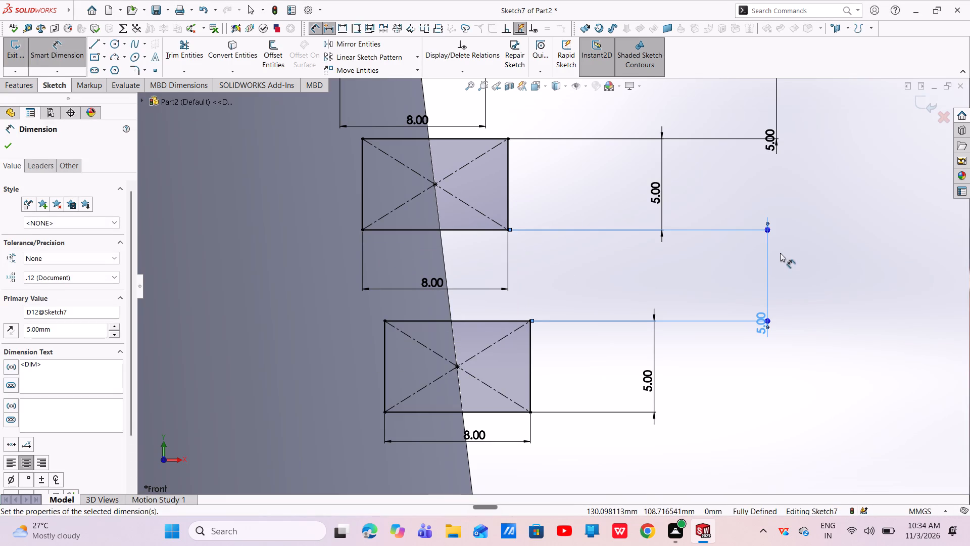
pyautogui.press('Escape')
pyautogui.press('Escape')
# Sketch a fifth center rectangle about 7.2 by 3.9 mm, centred on the boss's slanted edge below the fourth rectangle.
pyautogui.scroll(5, 620, 251)
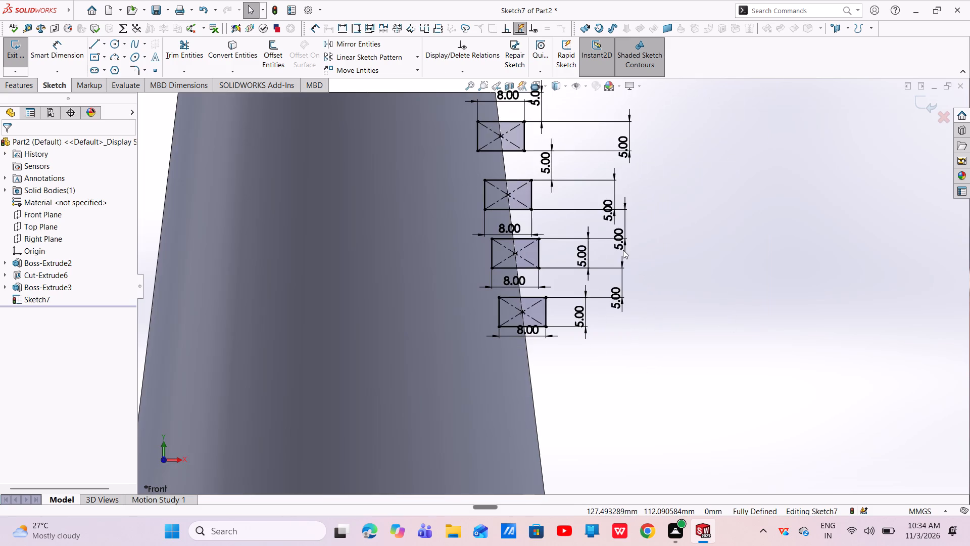
pyautogui.scroll(3, 622, 250)
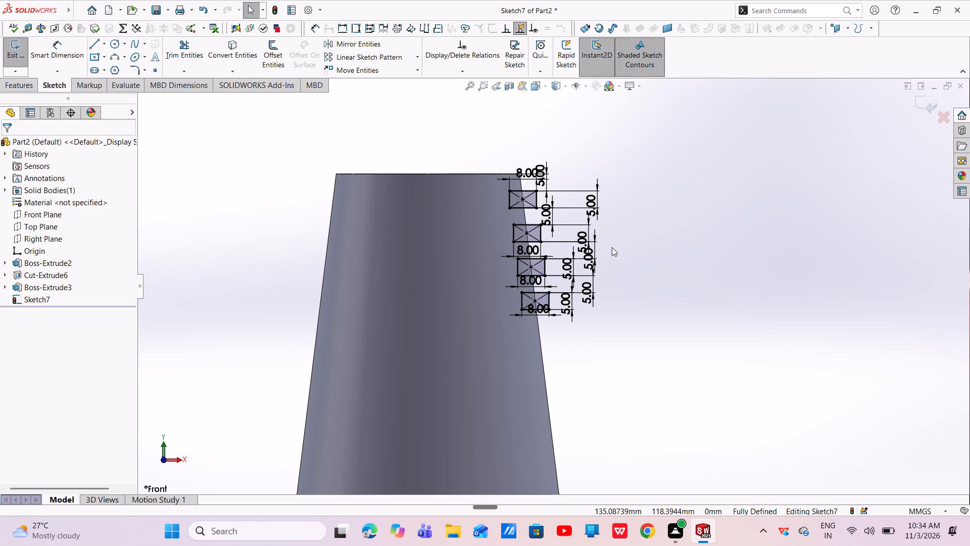
pyautogui.scroll(-6, 552, 316)
pyautogui.scroll(3, 552, 309)
pyautogui.scroll(-3, 552, 309)
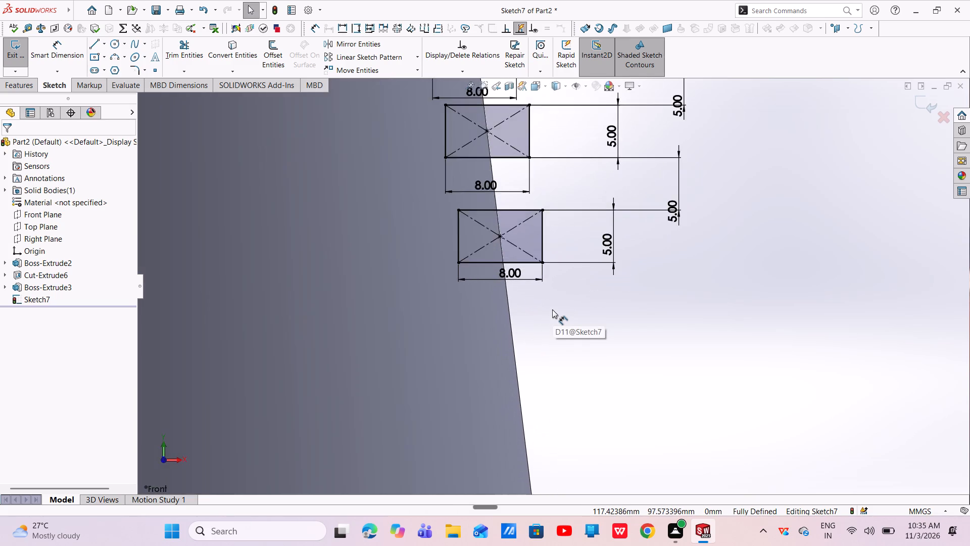
pyautogui.scroll(5, 552, 308)
pyautogui.scroll(-5, 535, 335)
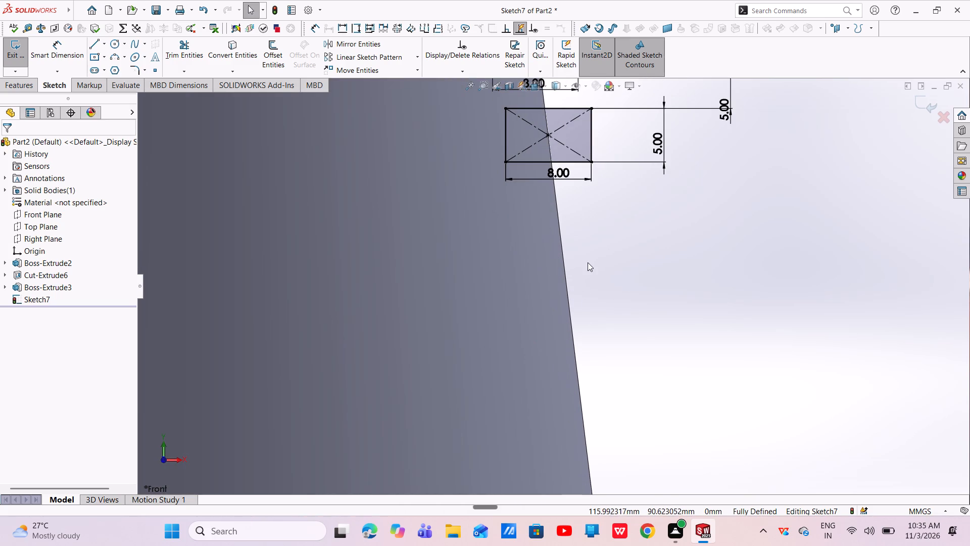
pyautogui.scroll(-2, 592, 260)
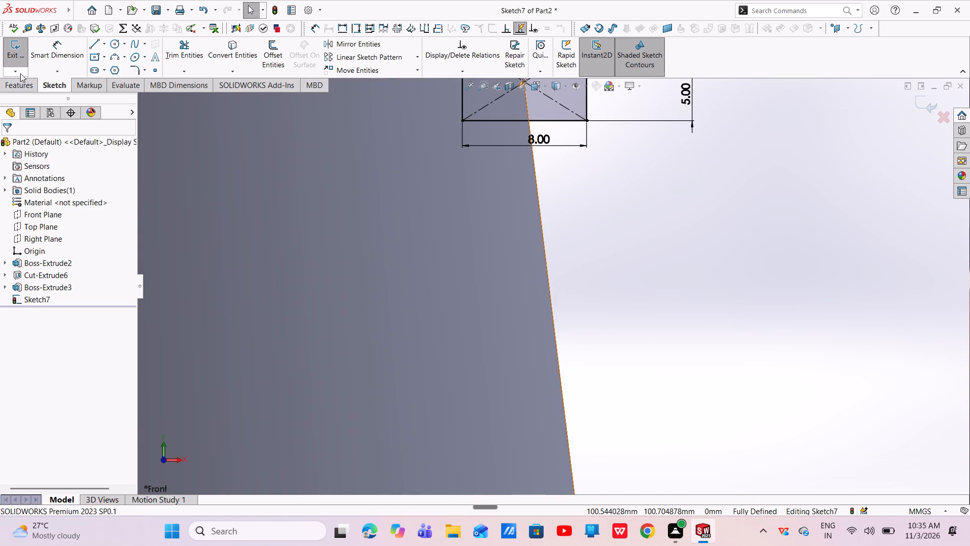
pyautogui.click(96, 53)
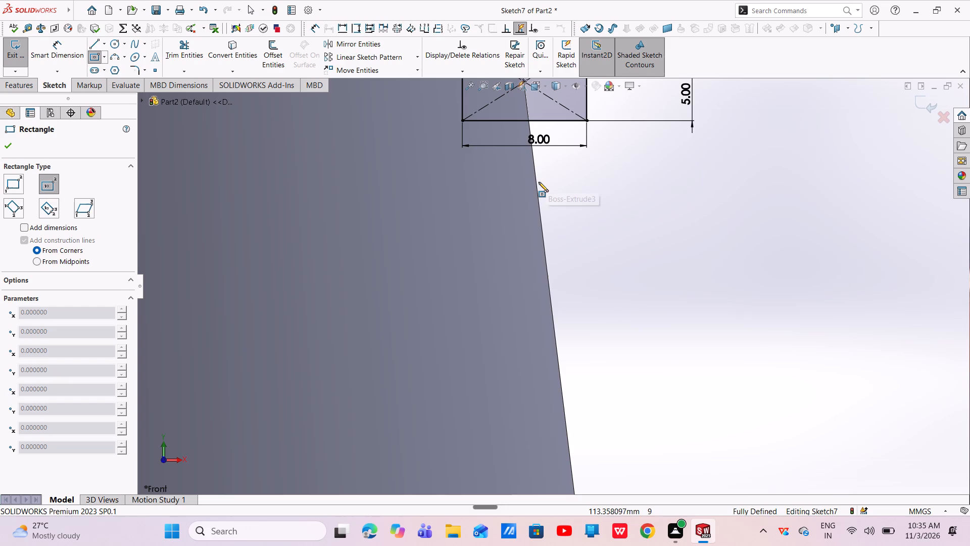
pyautogui.click(538, 192)
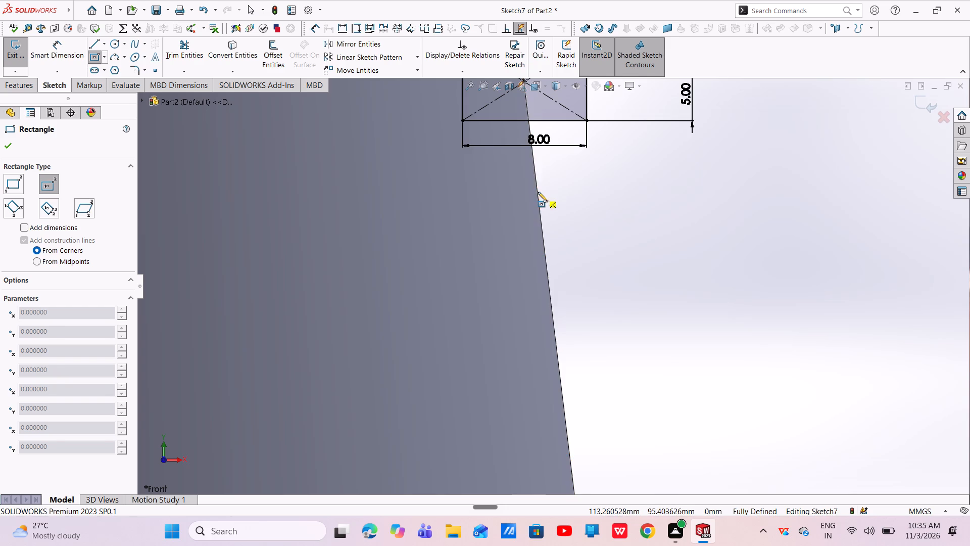
pyautogui.click(594, 222)
pyautogui.rightClick(654, 193)
pyautogui.click(668, 202)
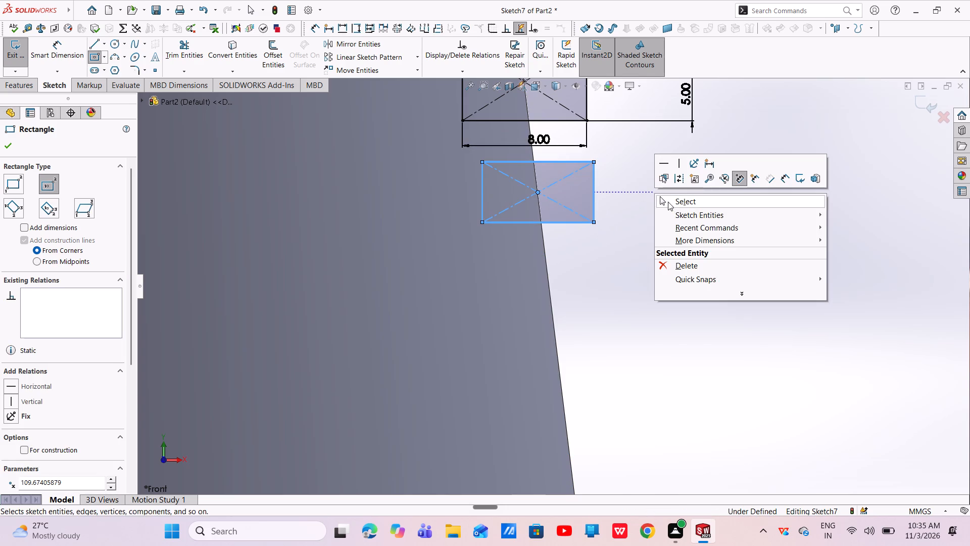
# Dimension the fifth rectangle to 5 mm high and 8 mm wide.
pyautogui.click(75, 52)
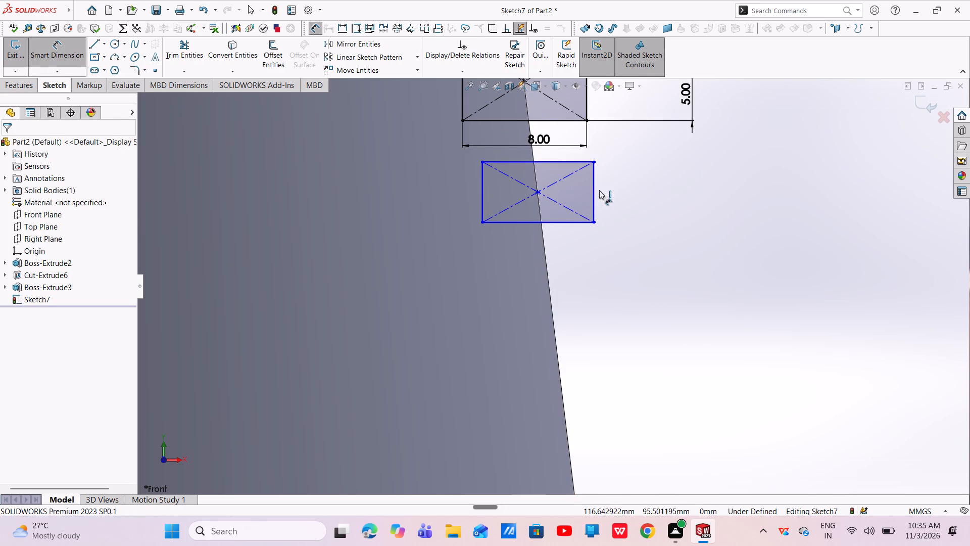
pyautogui.moveTo(596, 193); pyautogui.dragTo(609, 196)
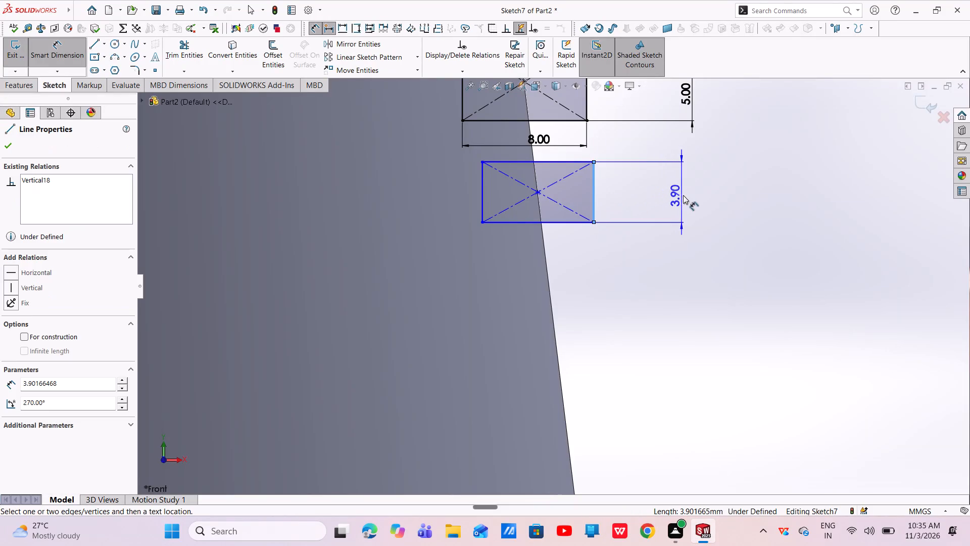
pyautogui.click(696, 196)
pyautogui.press('BackSpace')
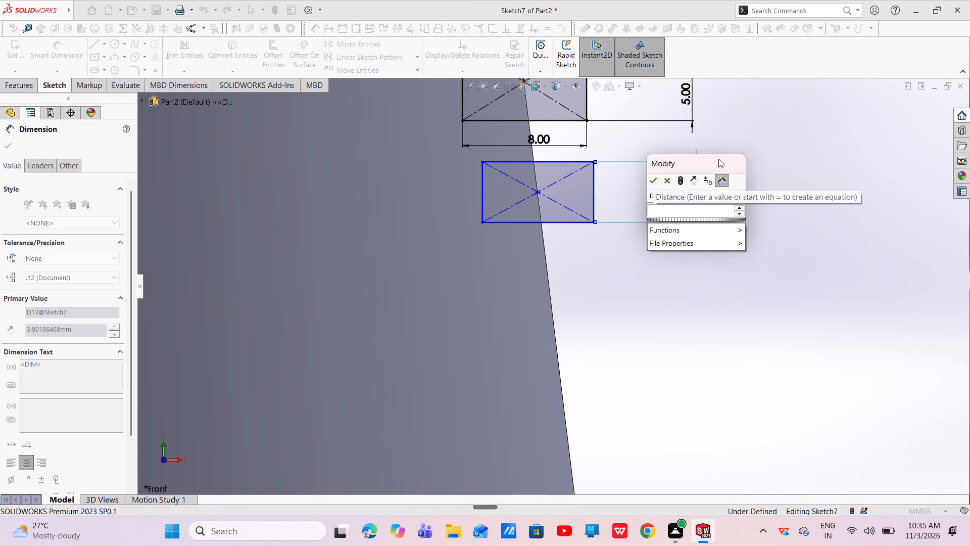
pyautogui.press('5')
pyautogui.press('Return')
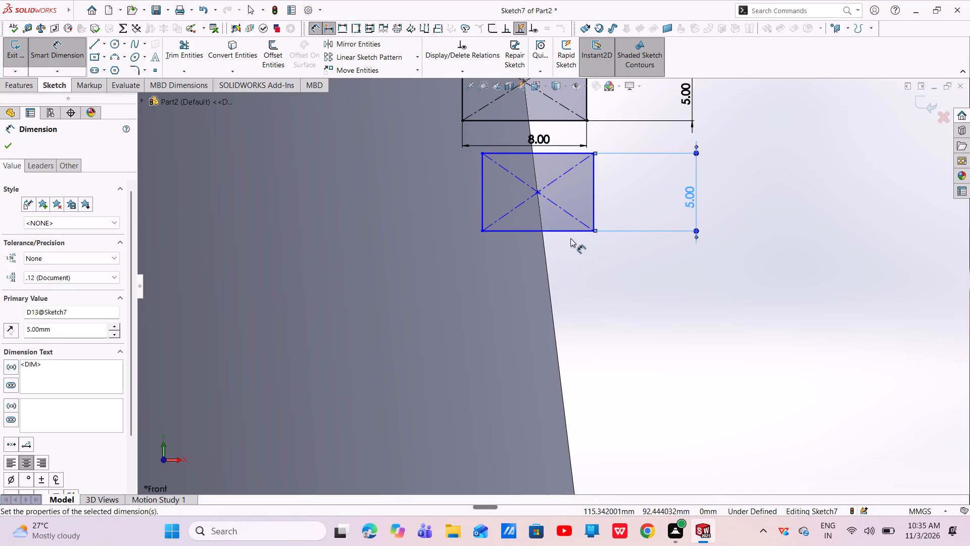
pyautogui.moveTo(569, 233); pyautogui.dragTo(570, 239)
pyautogui.click(579, 270)
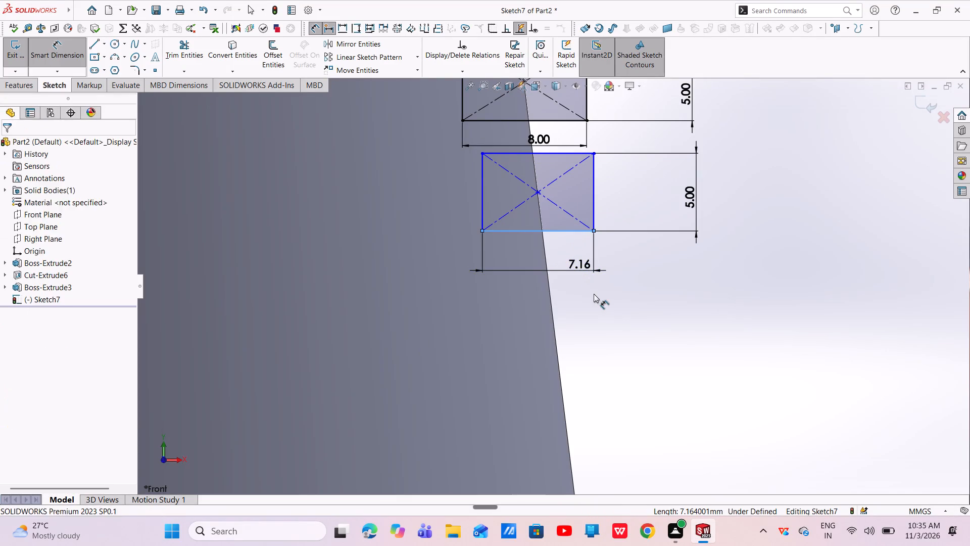
pyautogui.press('BackSpace')
pyautogui.press('8')
pyautogui.press('Return')
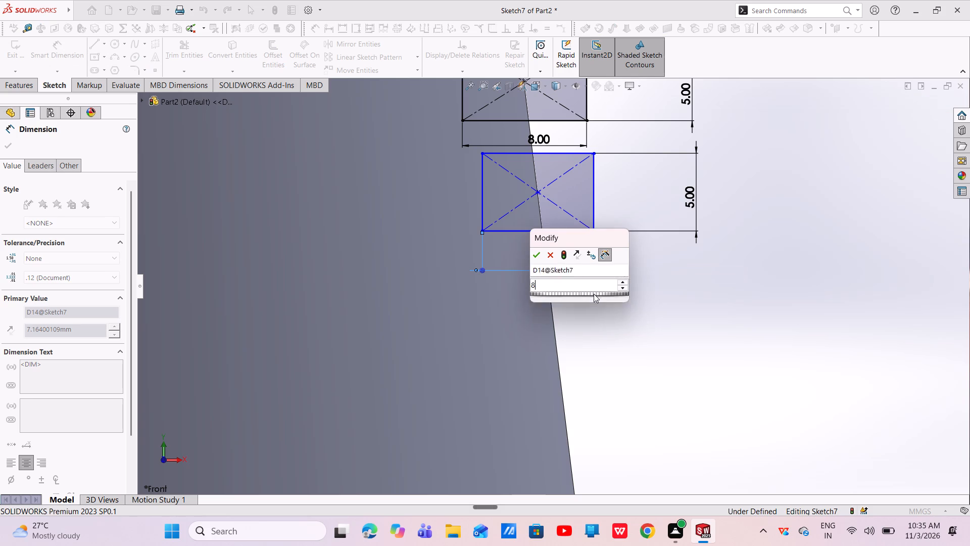
# Set the vertical gap between the fourth rectangle's lower side and the fifth rectangle's upper side to 5 mm.
pyautogui.click(559, 120)
pyautogui.click(561, 154)
pyautogui.click(772, 155)
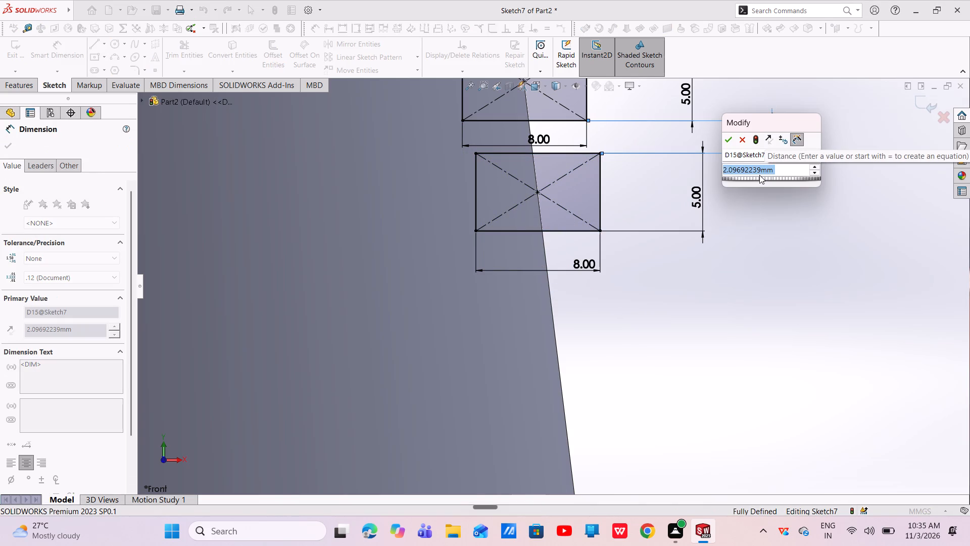
pyautogui.press('BackSpace')
pyautogui.press('5')
pyautogui.press('Return')
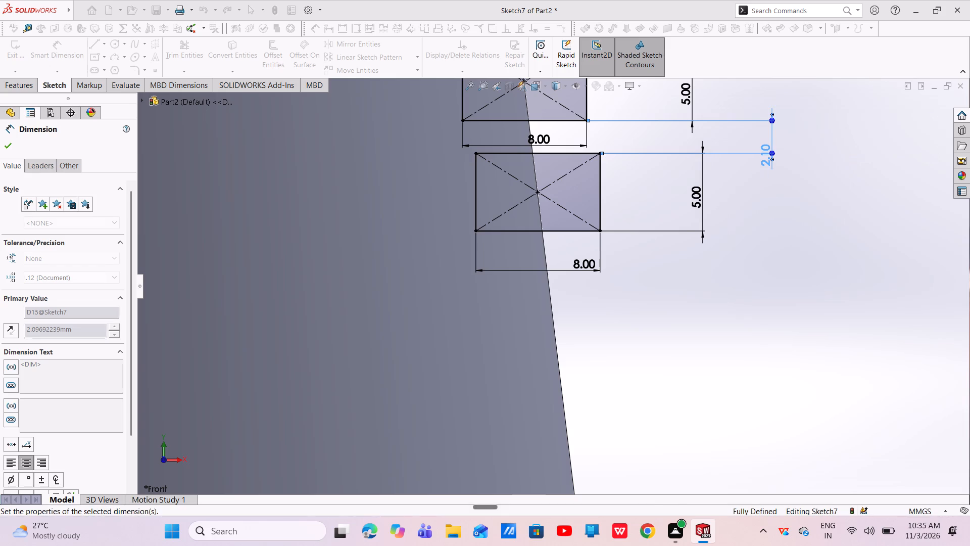
pyautogui.press('Escape')
pyautogui.press('Escape')
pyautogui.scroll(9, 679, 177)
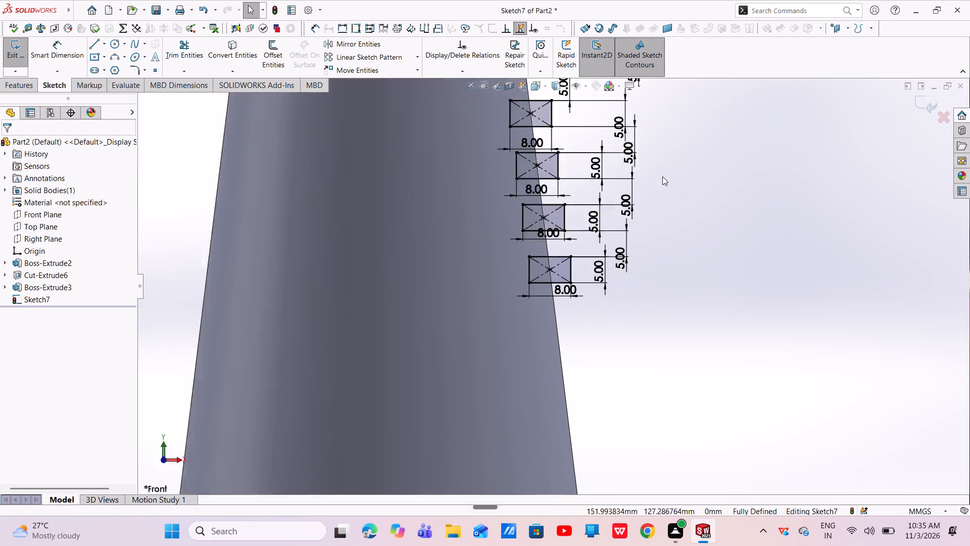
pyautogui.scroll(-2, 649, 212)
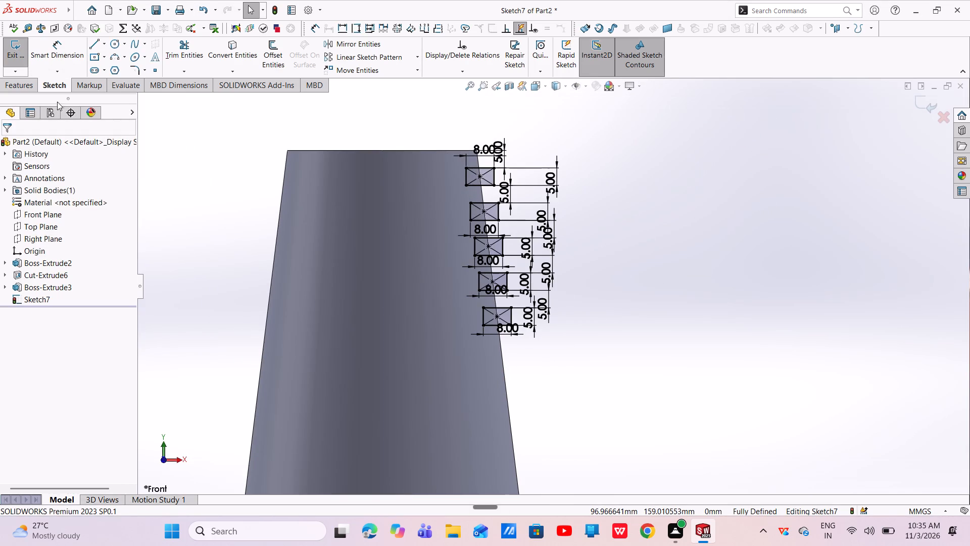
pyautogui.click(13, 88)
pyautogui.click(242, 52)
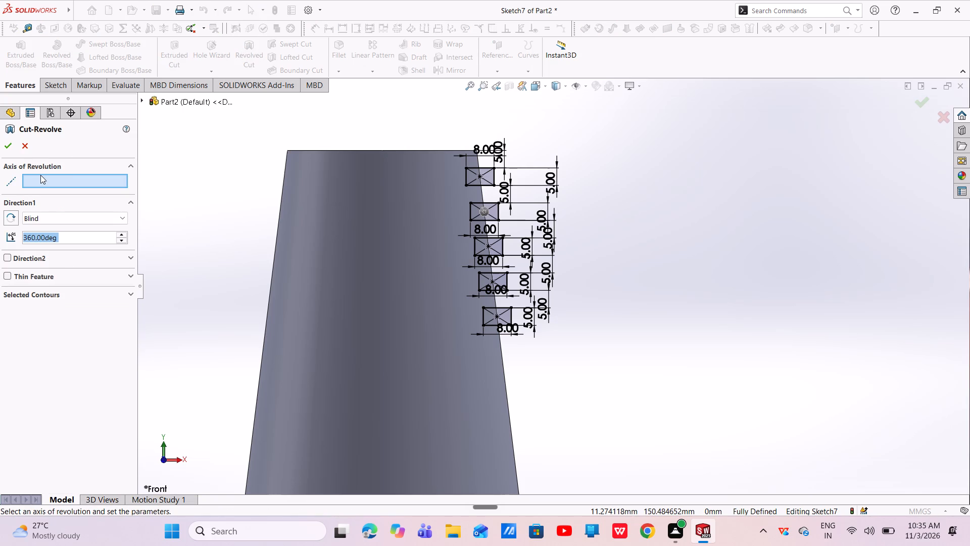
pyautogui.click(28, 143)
# Draw a vertical centerline about 138 mm long from the midpoint of the boss's top edge down through the link.
pyautogui.click(46, 88)
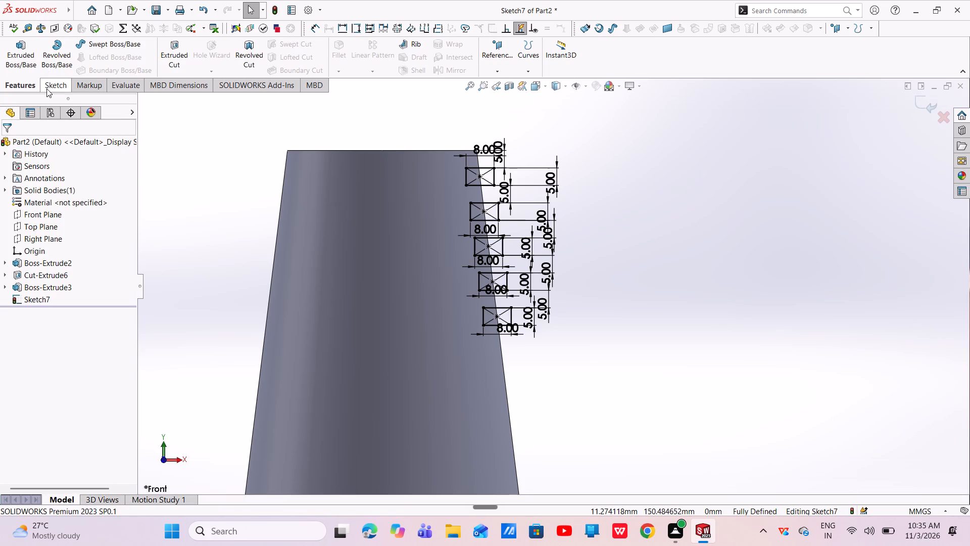
pyautogui.click(104, 43)
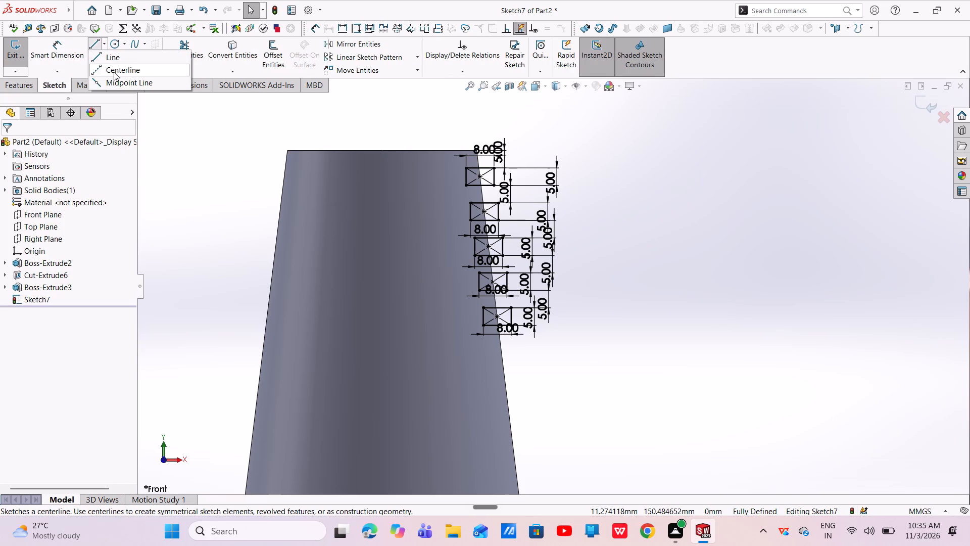
pyautogui.click(114, 71)
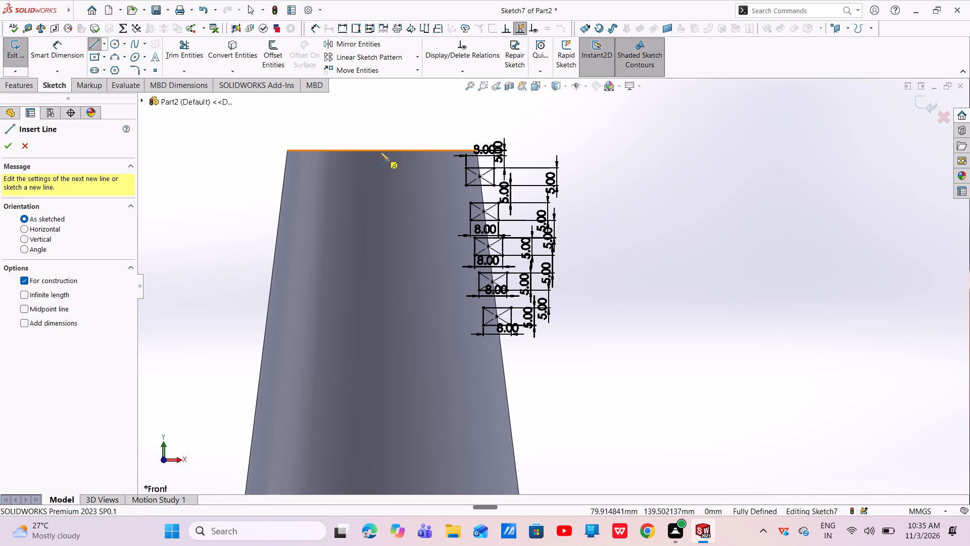
pyautogui.click(381, 149)
pyautogui.scroll(4, 374, 287)
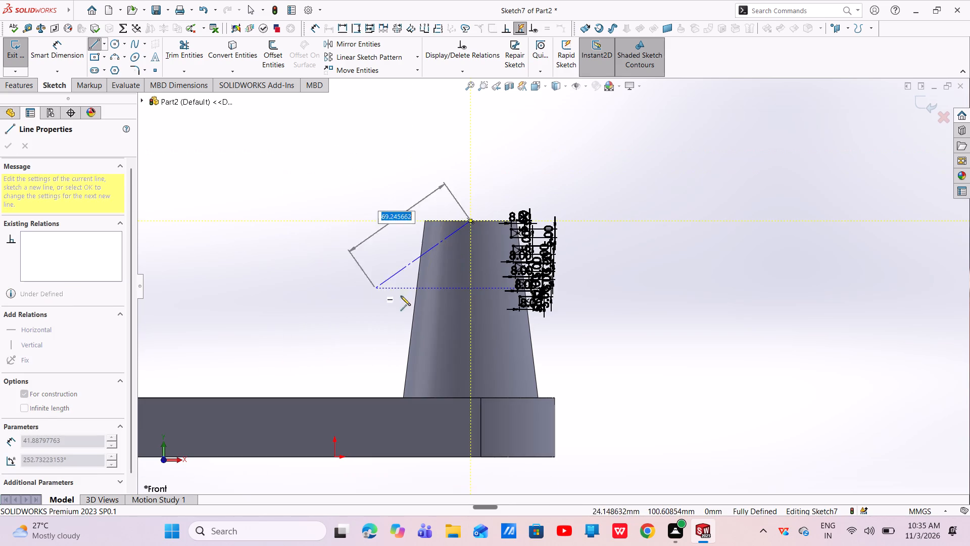
pyautogui.click(470, 453)
pyautogui.rightClick(469, 452)
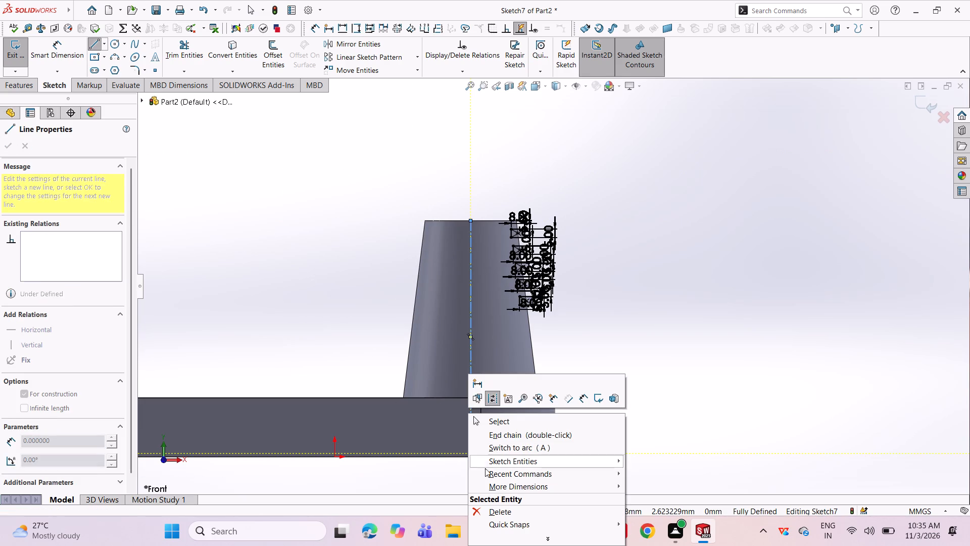
pyautogui.click(514, 415)
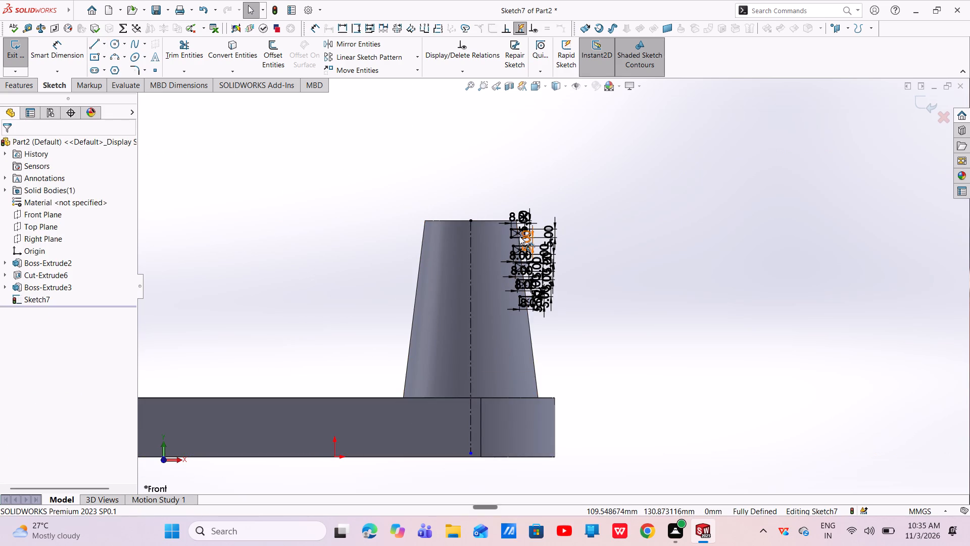
# Cut the five rectangles as a 360-degree revolved cut around the boss's vertical centerline.
pyautogui.scroll(-5, 519, 236)
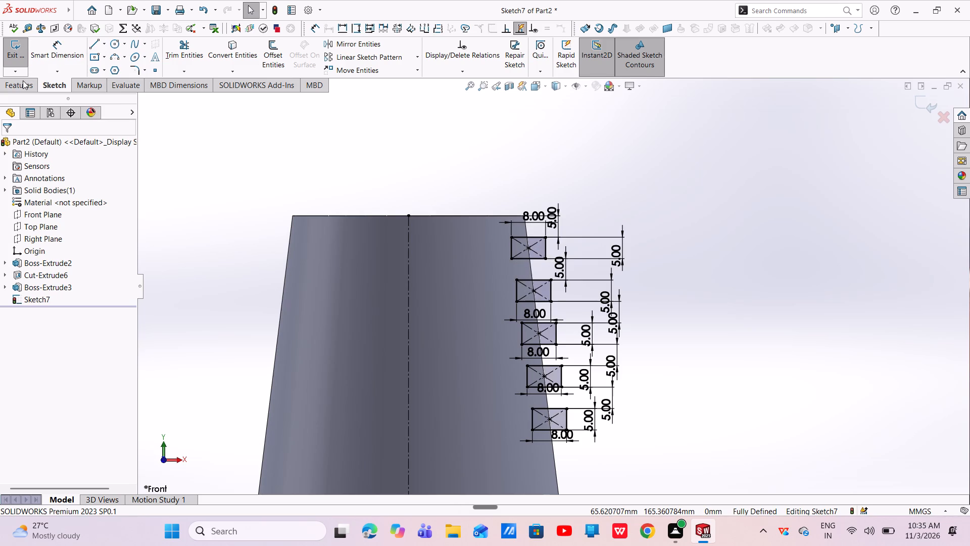
pyautogui.click(18, 84)
pyautogui.click(250, 42)
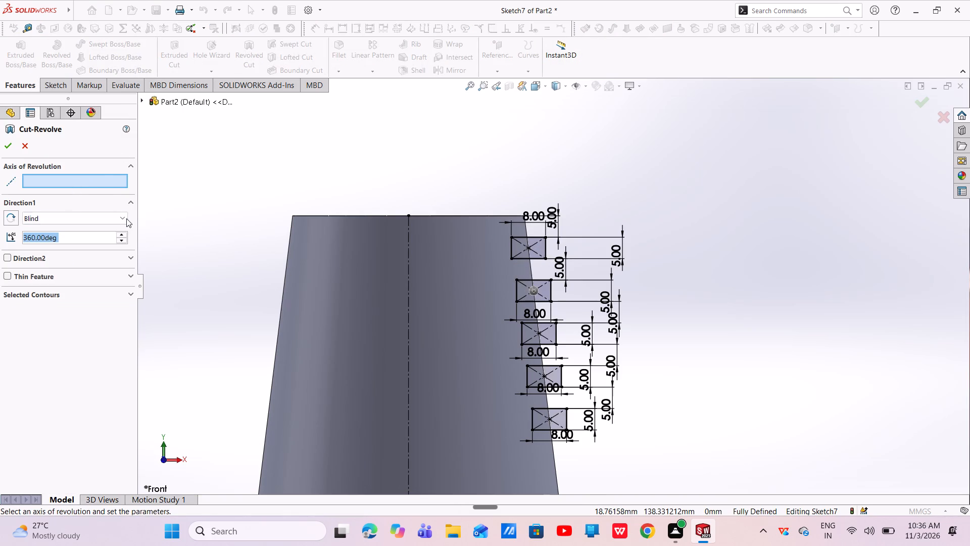
pyautogui.click(95, 179)
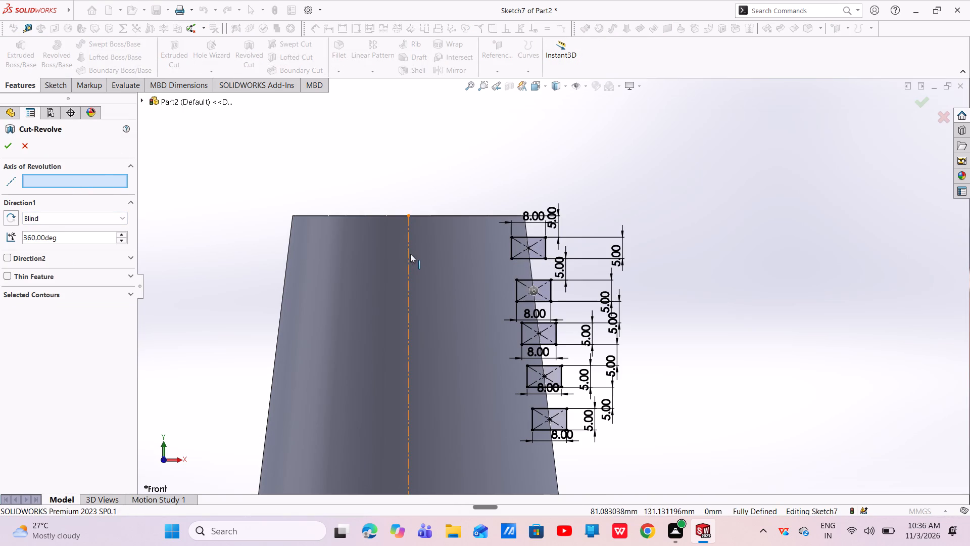
pyautogui.click(410, 254)
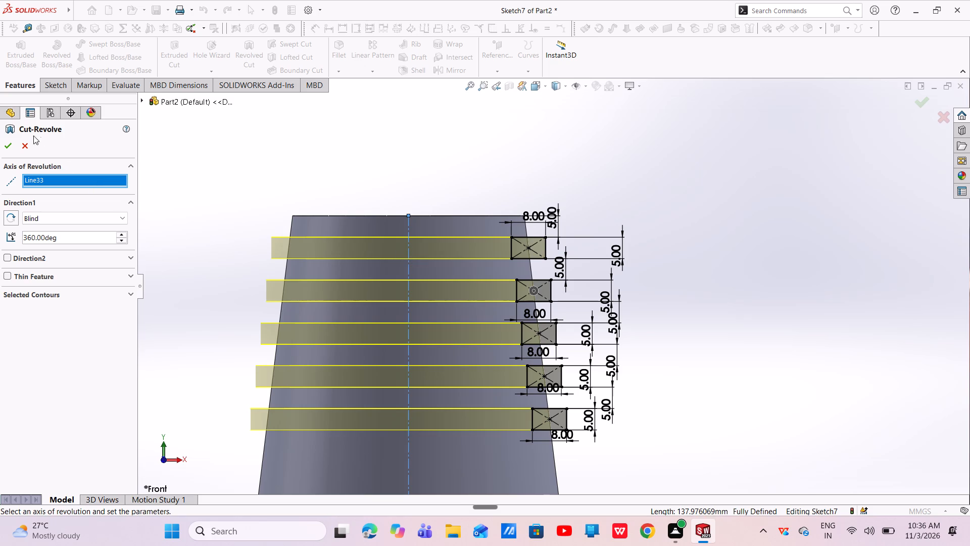
pyautogui.click(3, 148)
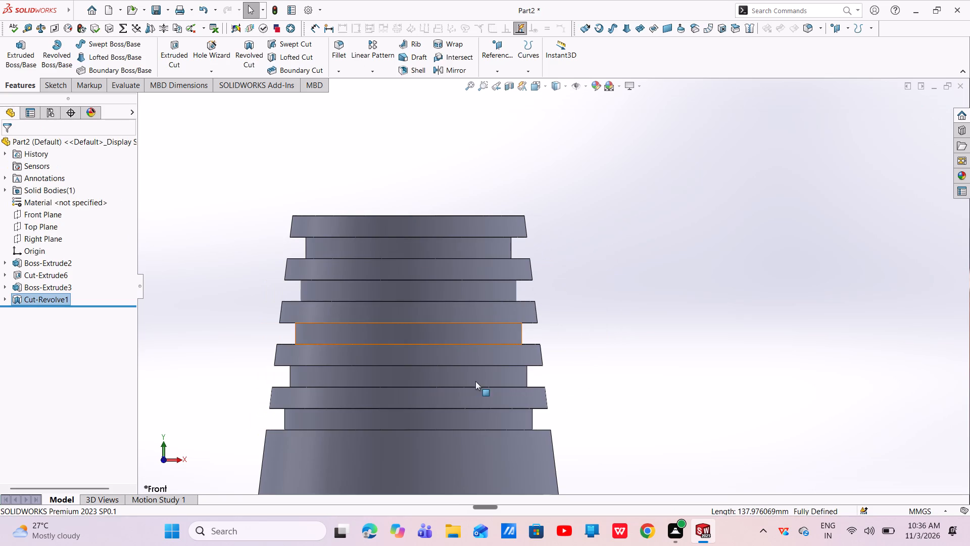
# Inspect the grooves around the boss and reopen the revolved cut's sketch for editing.
pyautogui.moveTo(484, 361); pyautogui.dragTo(421, 411, button='middle')
pyautogui.scroll(-1, 452, 320)
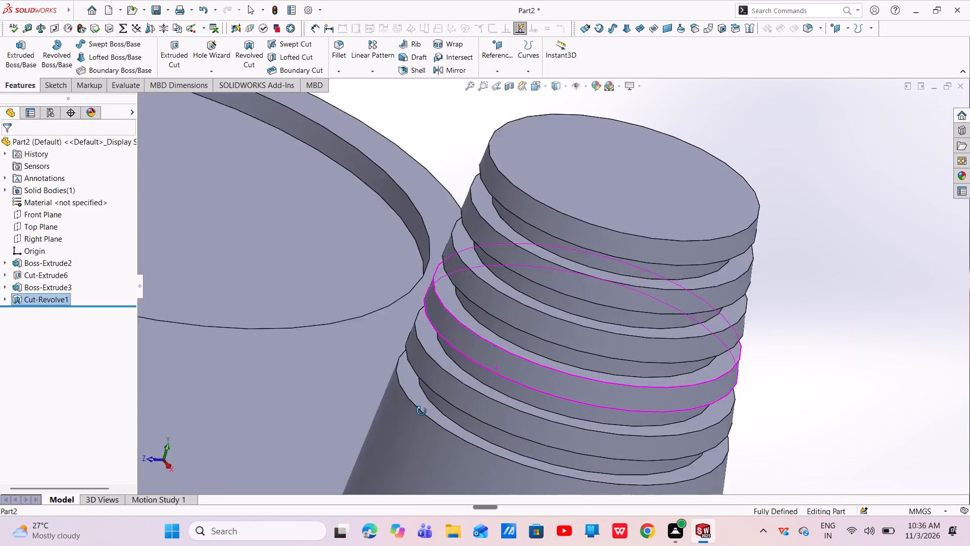
pyautogui.moveTo(421, 411); pyautogui.dragTo(435, 388, button='middle')
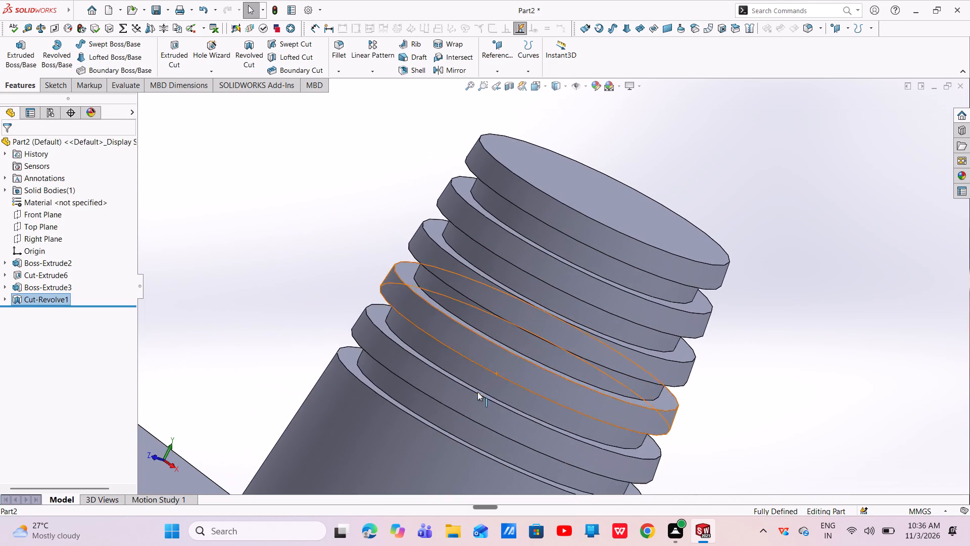
pyautogui.scroll(3, 534, 343)
pyautogui.moveTo(543, 326); pyautogui.dragTo(529, 298, button='middle')
pyautogui.scroll(-1, 520, 314)
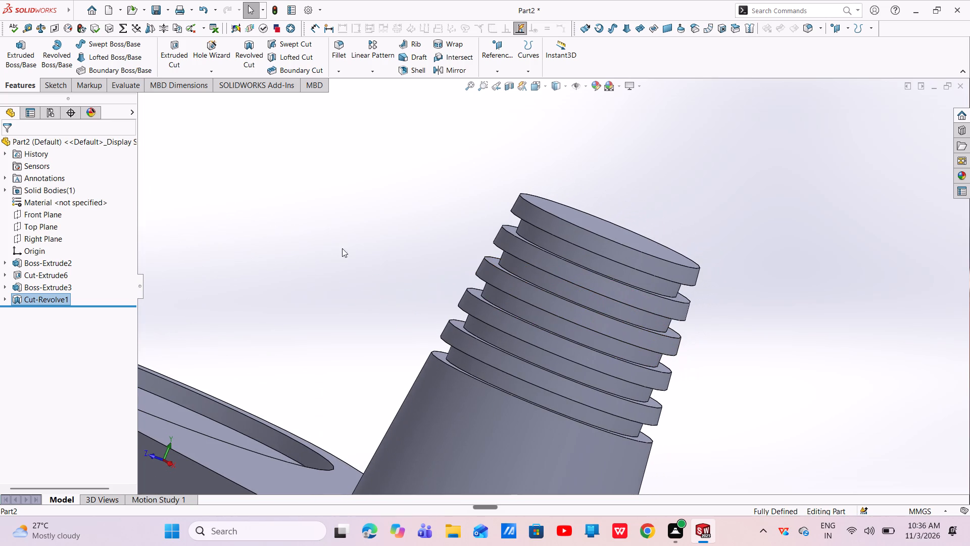
pyautogui.click(16, 297)
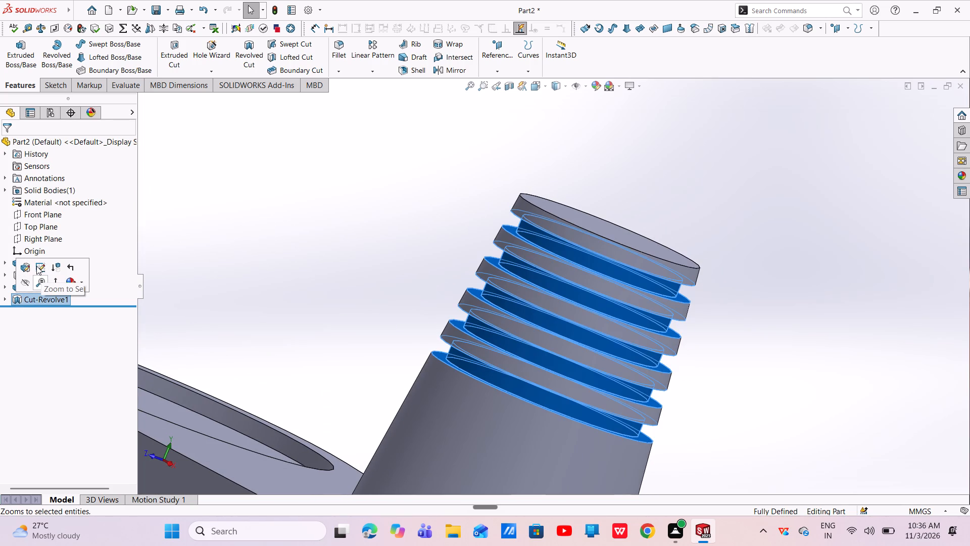
pyautogui.click(37, 266)
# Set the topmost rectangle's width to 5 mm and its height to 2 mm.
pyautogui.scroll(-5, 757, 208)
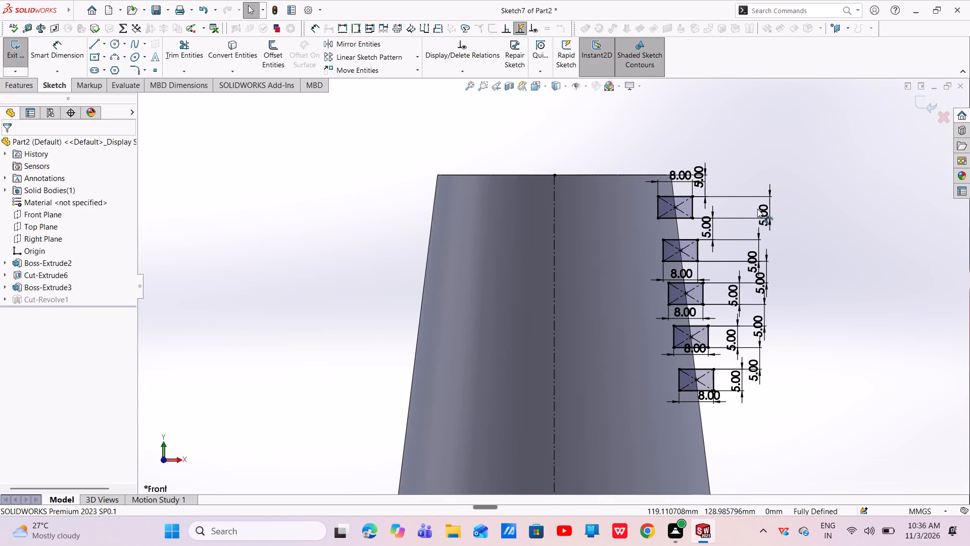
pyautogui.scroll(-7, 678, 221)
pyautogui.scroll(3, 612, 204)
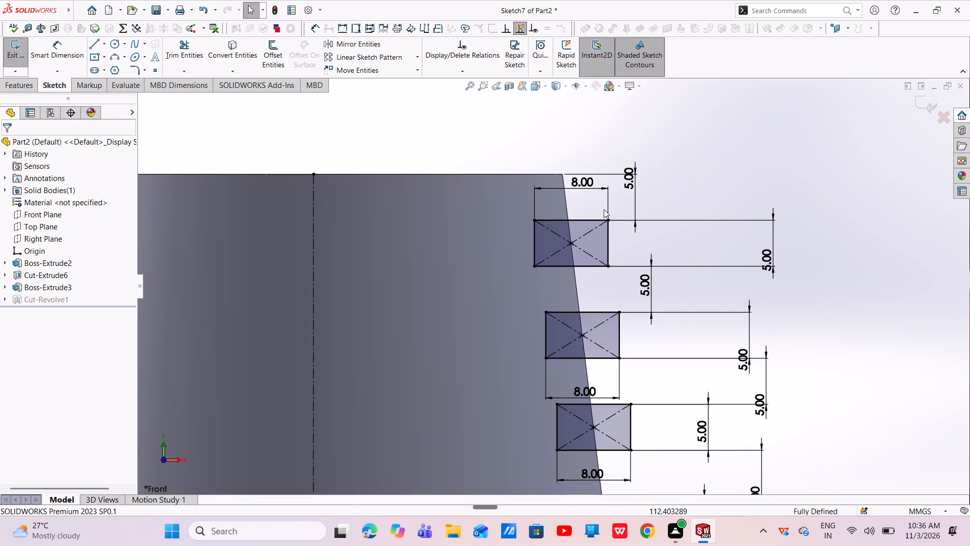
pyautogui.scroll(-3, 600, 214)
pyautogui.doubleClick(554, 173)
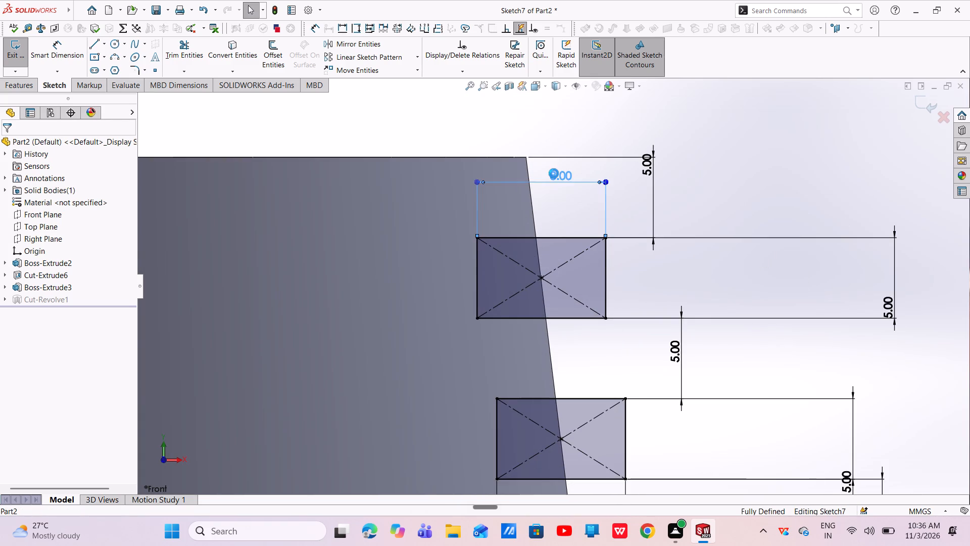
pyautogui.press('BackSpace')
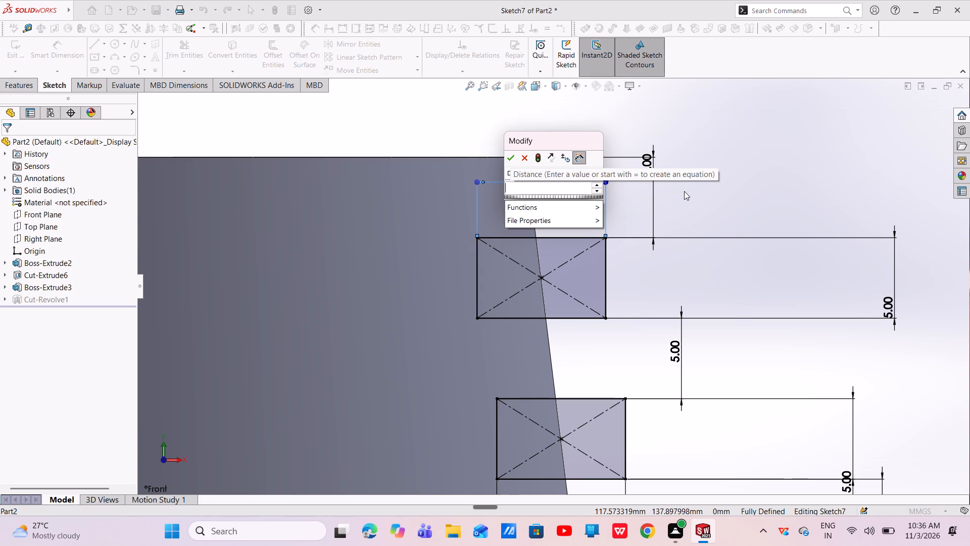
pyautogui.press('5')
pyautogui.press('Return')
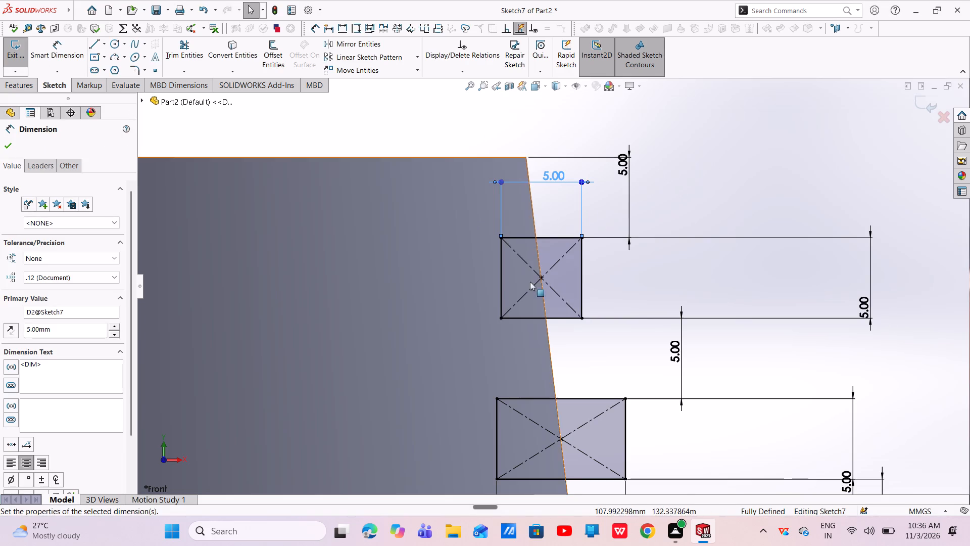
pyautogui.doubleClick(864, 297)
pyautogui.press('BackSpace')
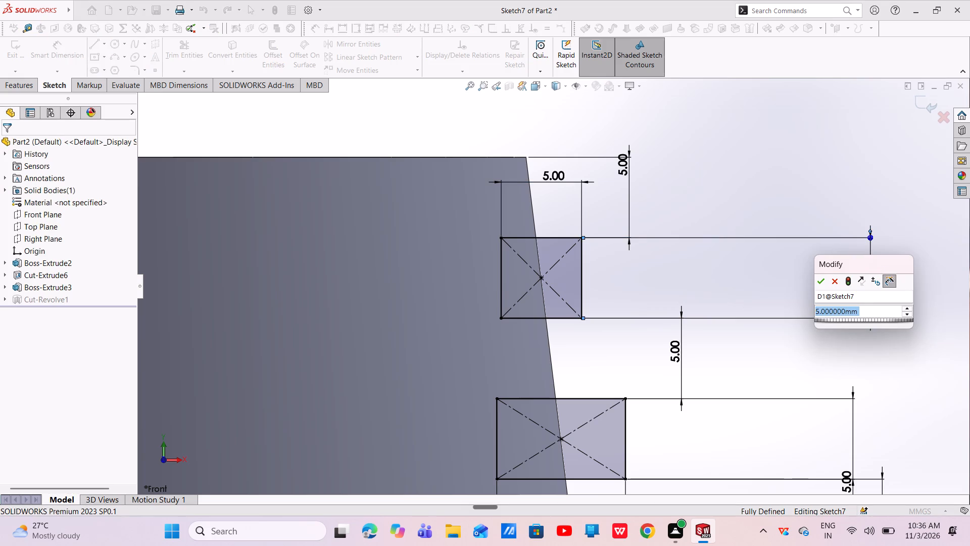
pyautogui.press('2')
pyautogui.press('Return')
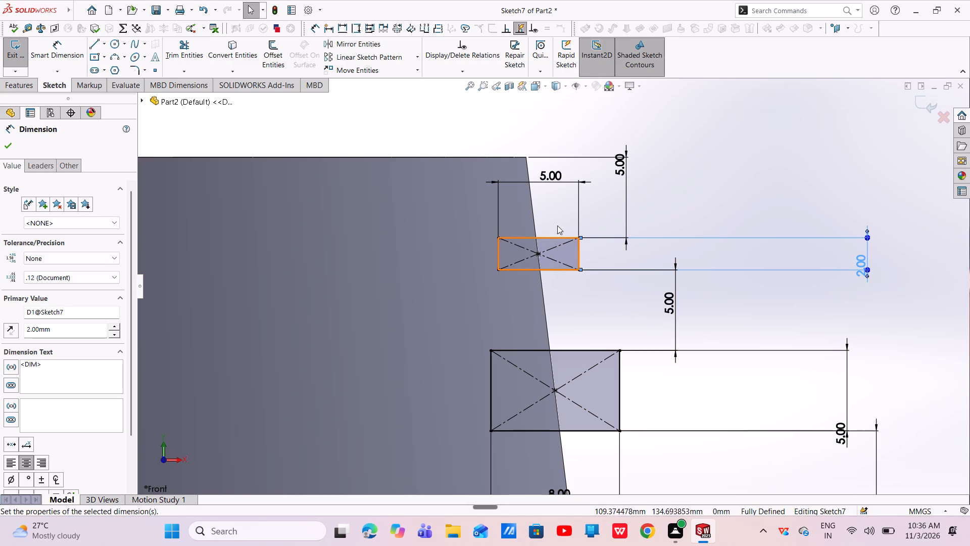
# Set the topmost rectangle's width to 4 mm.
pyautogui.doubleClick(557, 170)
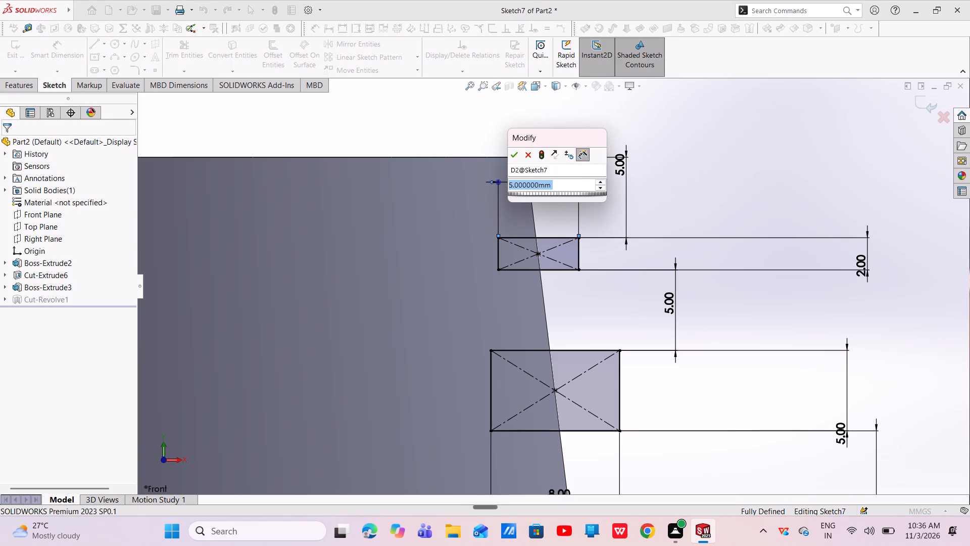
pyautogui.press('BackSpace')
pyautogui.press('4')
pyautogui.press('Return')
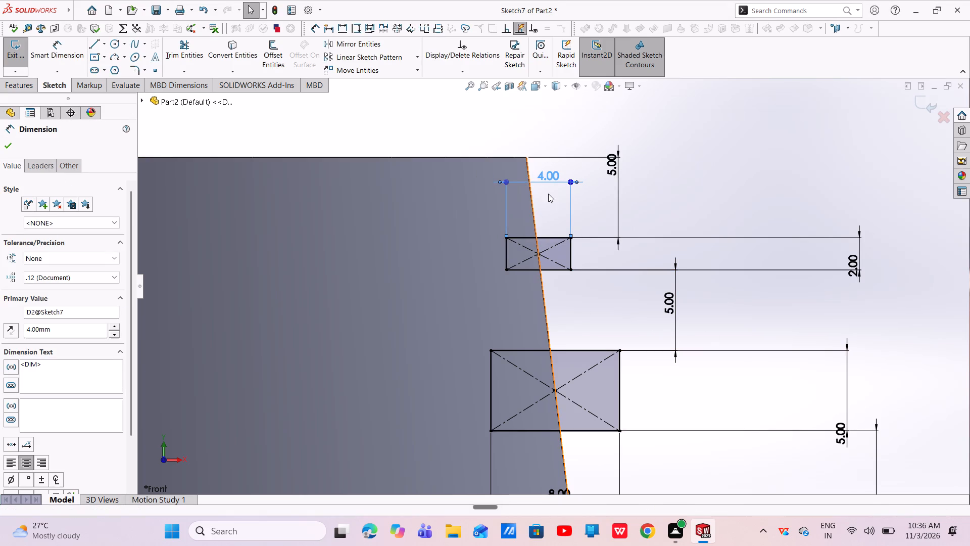
# Set the topmost rectangle's width to 2 mm.
pyautogui.click(548, 175)
pyautogui.click(547, 172)
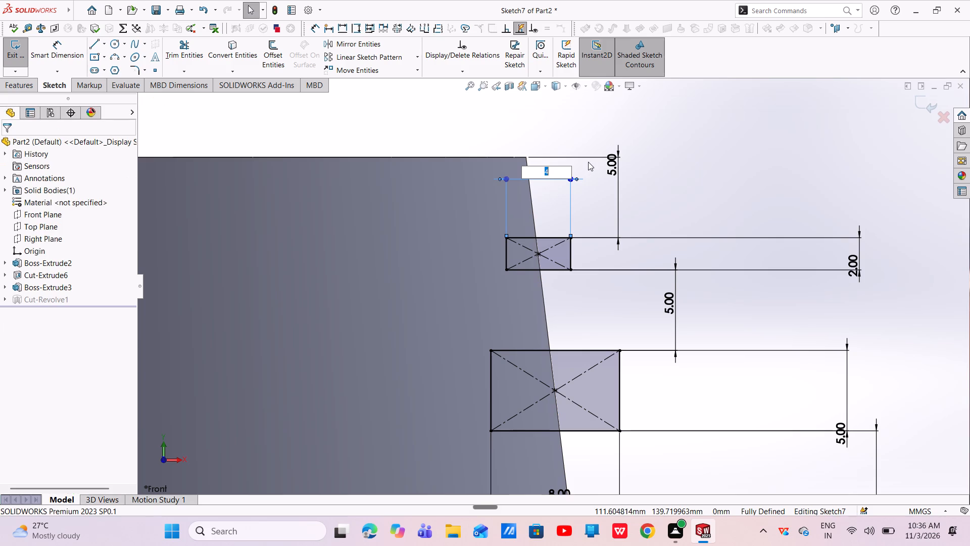
pyautogui.press('BackSpace')
pyautogui.press('2')
pyautogui.press('Return')
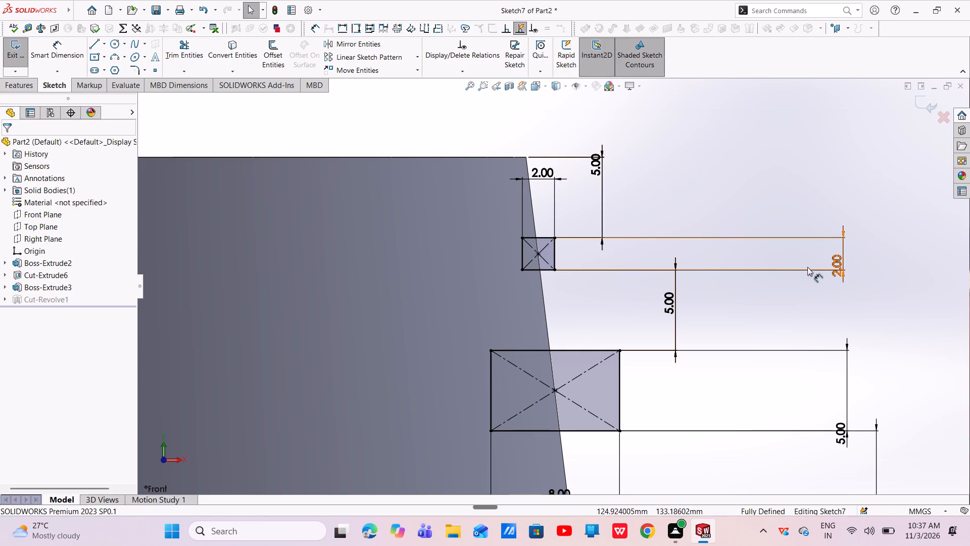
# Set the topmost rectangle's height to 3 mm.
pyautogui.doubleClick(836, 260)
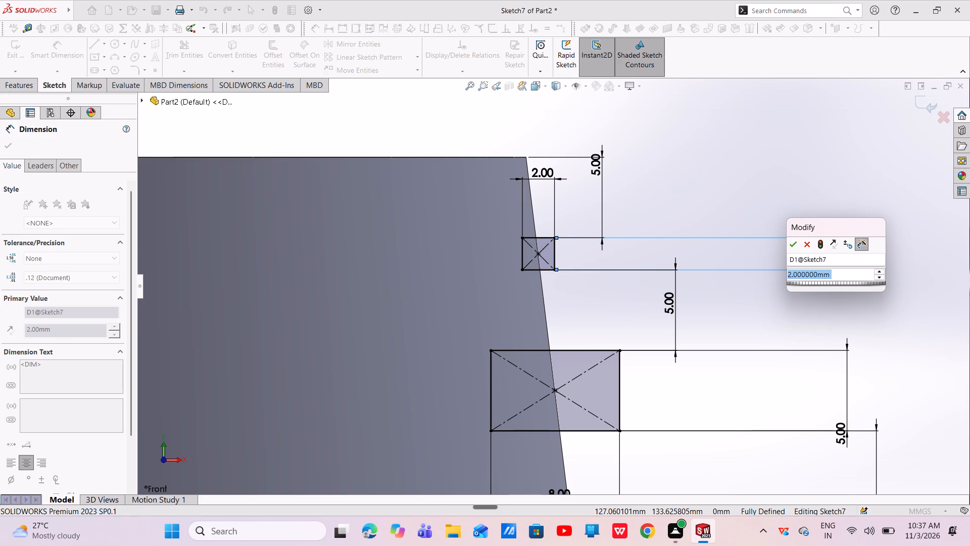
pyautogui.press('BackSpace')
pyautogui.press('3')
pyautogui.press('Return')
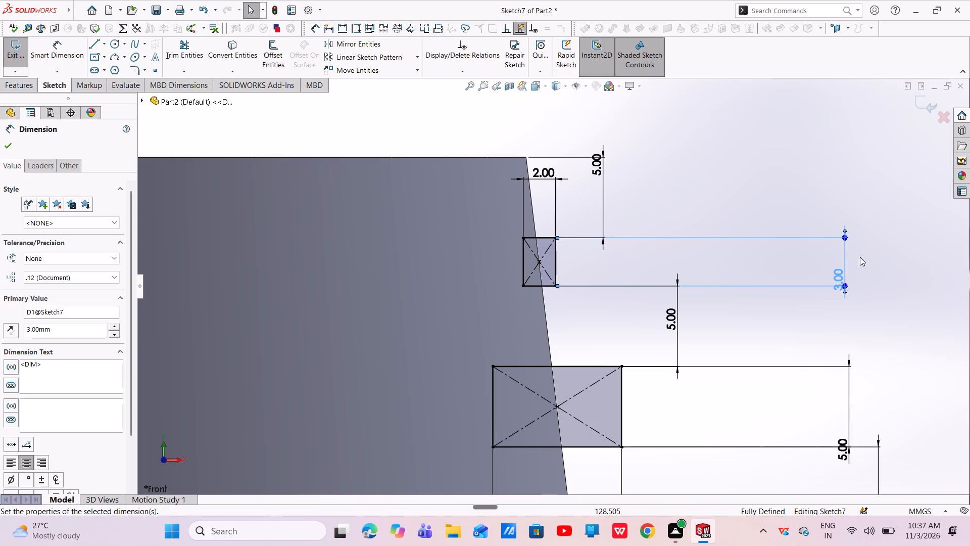
# Set the topmost rectangle's height to 1 mm.
pyautogui.doubleClick(839, 274)
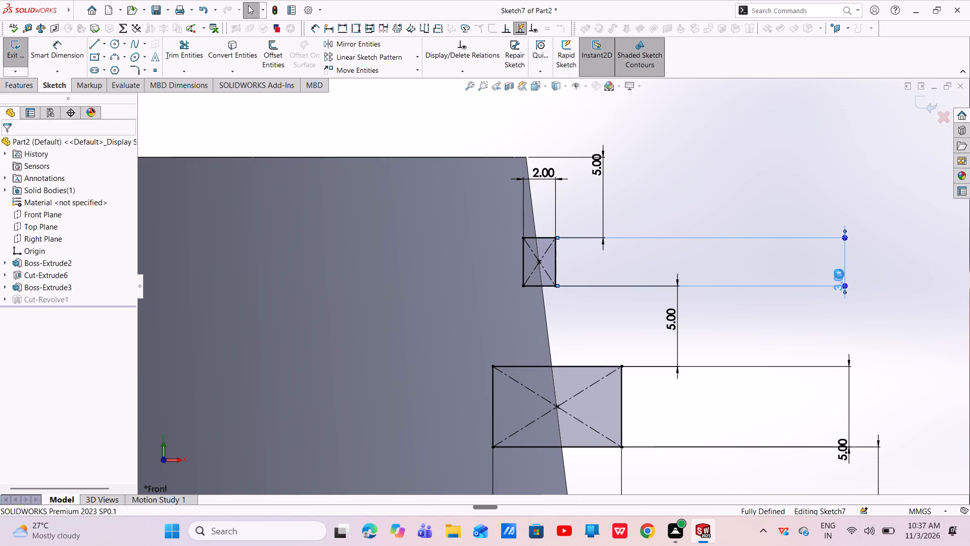
pyautogui.press('BackSpace')
pyautogui.press('1')
pyautogui.press('Return')
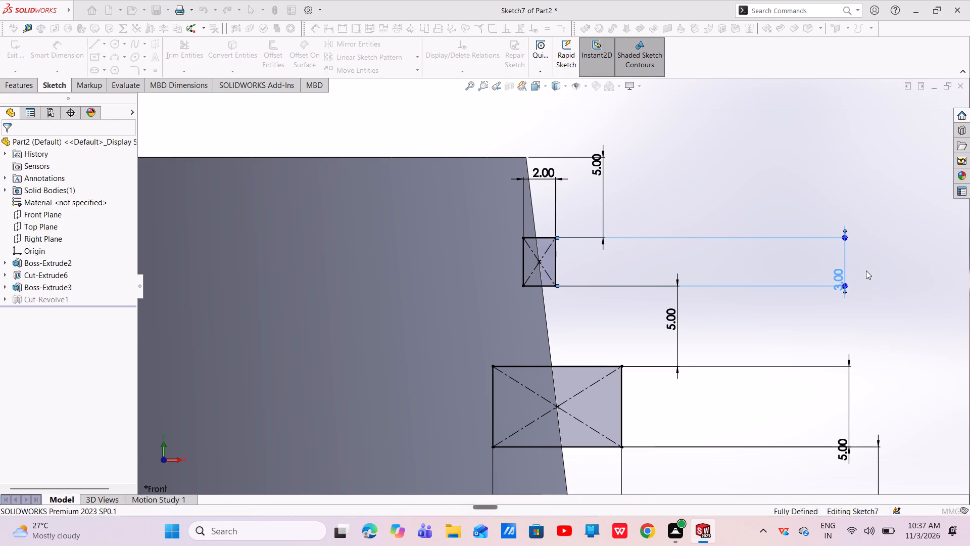
pyautogui.click(866, 270)
# Set the height of the second rectangle from the top to 1 mm.
pyautogui.scroll(3, 620, 354)
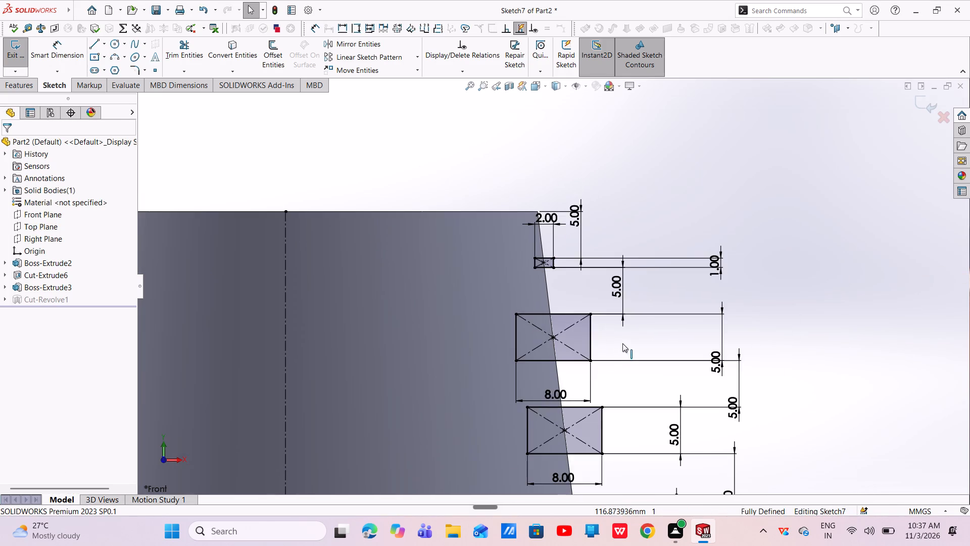
pyautogui.scroll(-2, 622, 342)
pyautogui.scroll(3, 545, 336)
pyautogui.scroll(-2, 550, 341)
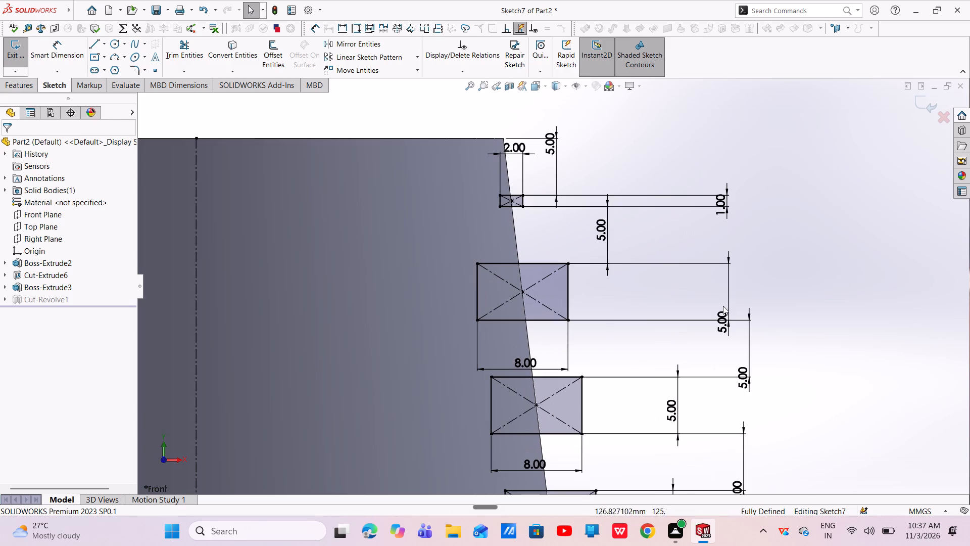
pyautogui.doubleClick(720, 324)
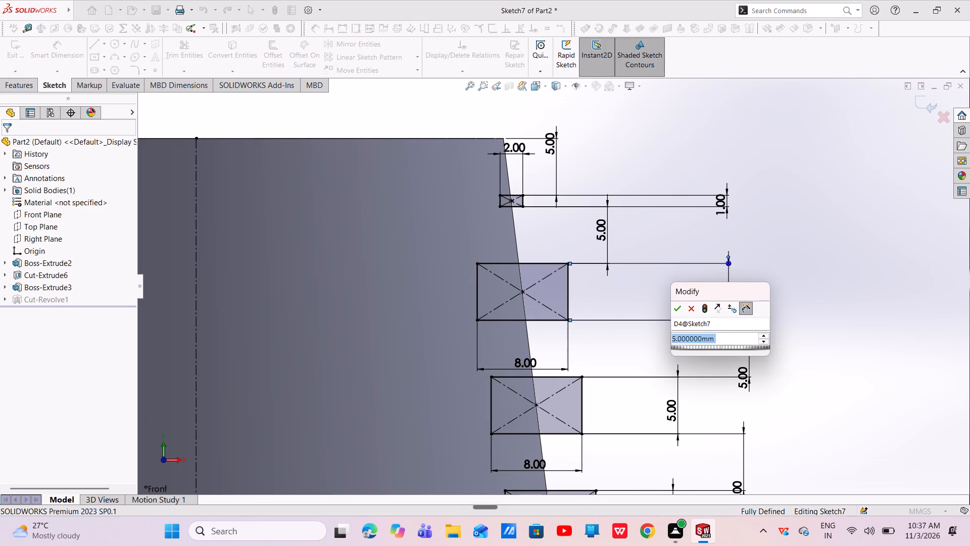
pyautogui.press('BackSpace')
pyautogui.press('1')
pyautogui.press('Return')
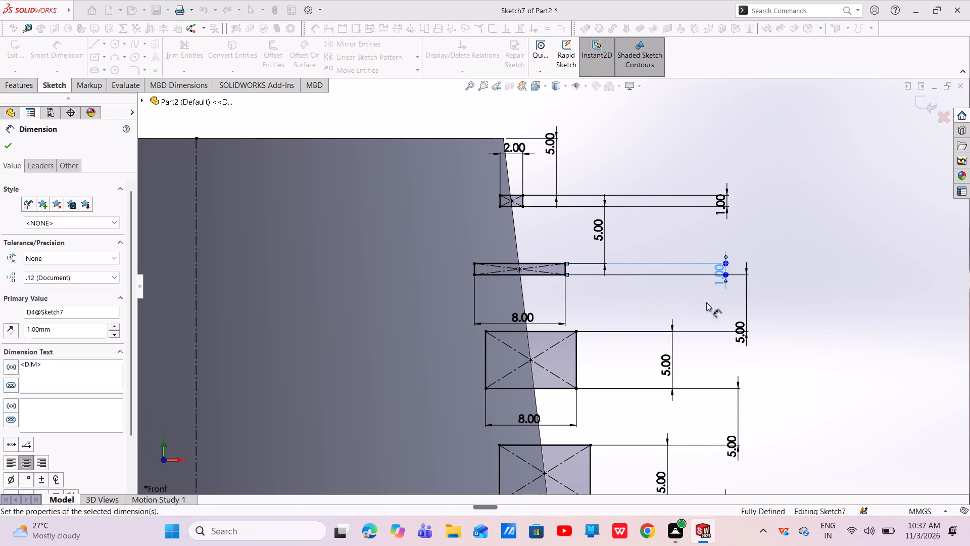
# Set the width of the second rectangle from the top to 2 mm.
pyautogui.doubleClick(518, 317)
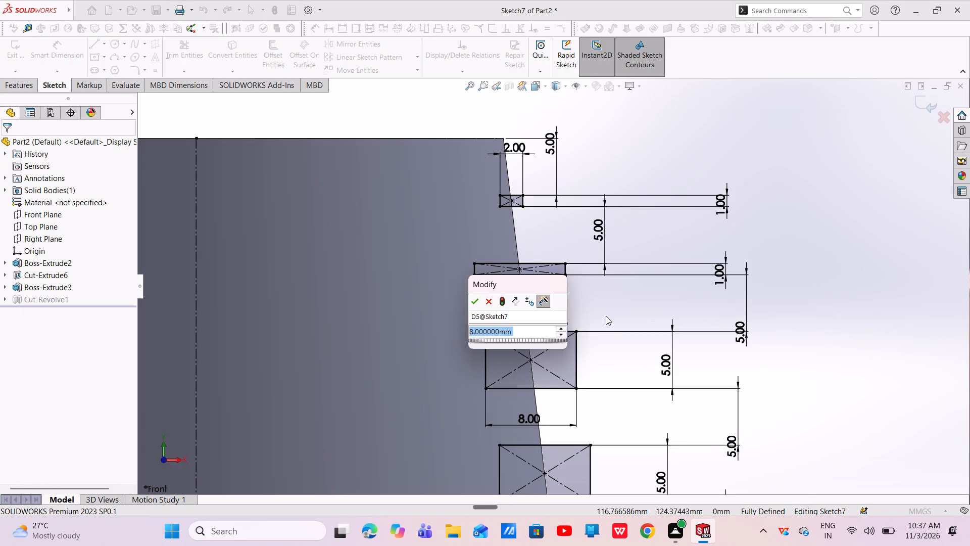
pyautogui.press('BackSpace')
pyautogui.press('2')
pyautogui.press('Return')
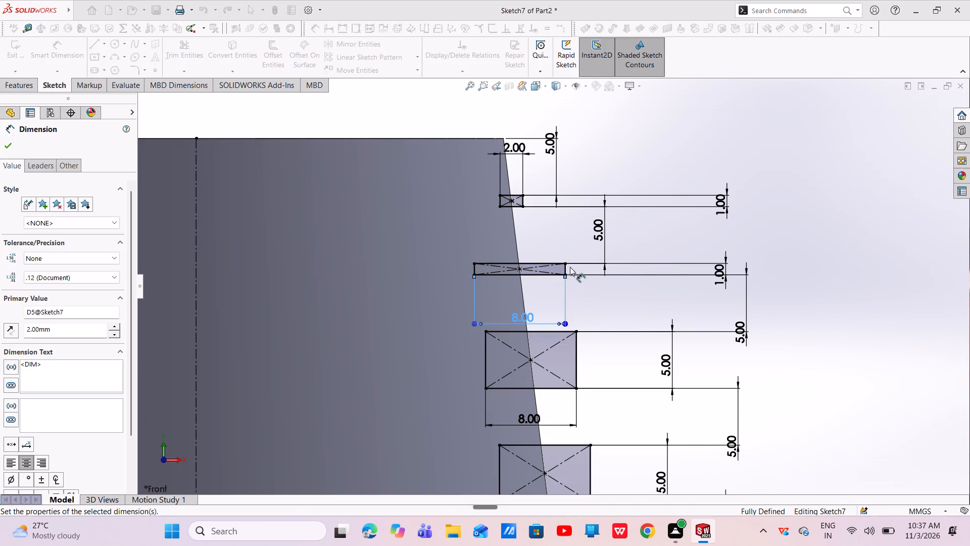
# Resize the third rectangle from the top to a height of 1 mm and a width of 2 mm.
pyautogui.scroll(3, 555, 373)
pyautogui.scroll(-4, 555, 368)
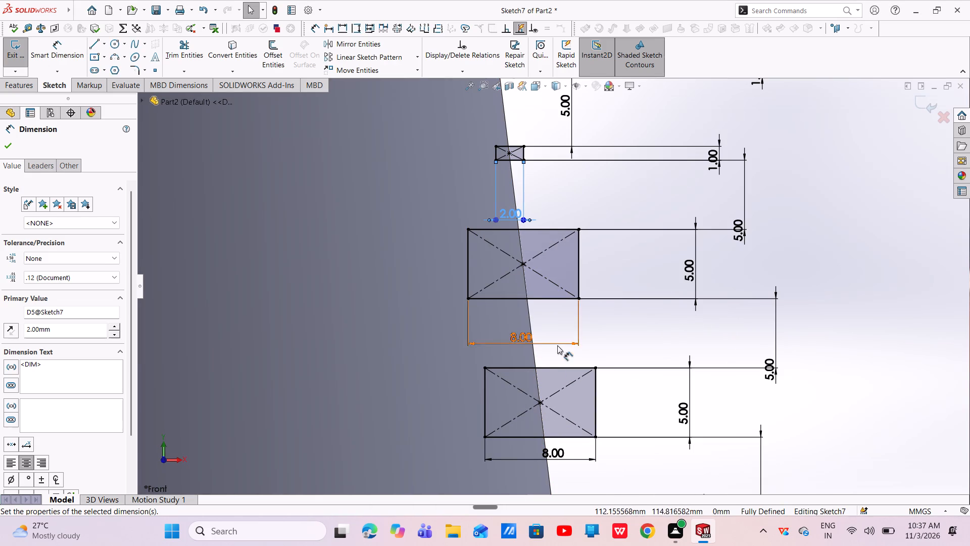
pyautogui.doubleClick(694, 270)
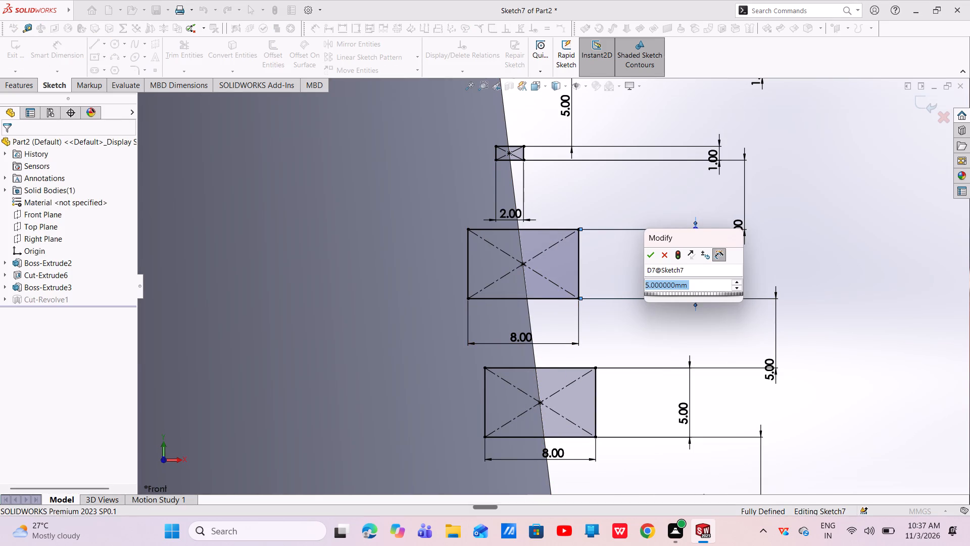
pyautogui.press('BackSpace')
pyautogui.press('1')
pyautogui.press('Return')
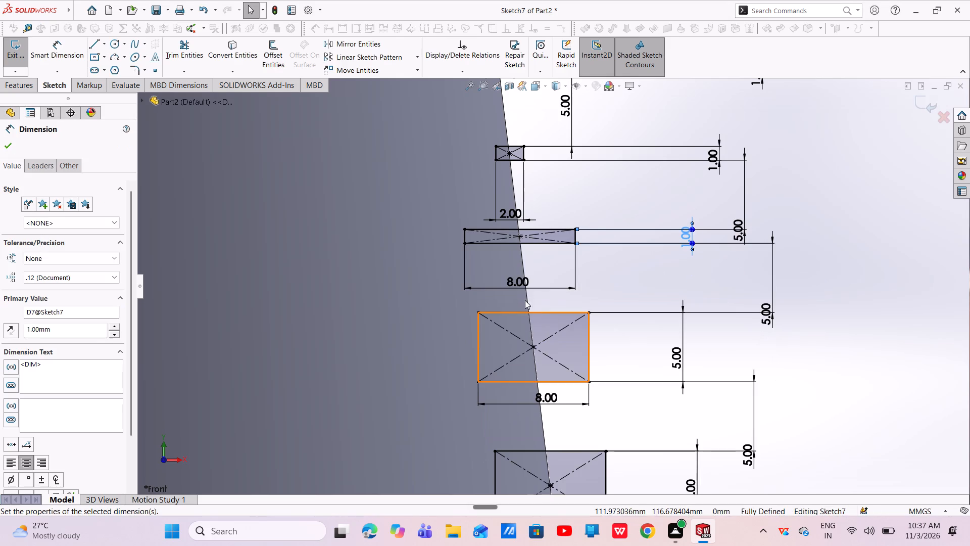
pyautogui.doubleClick(518, 285)
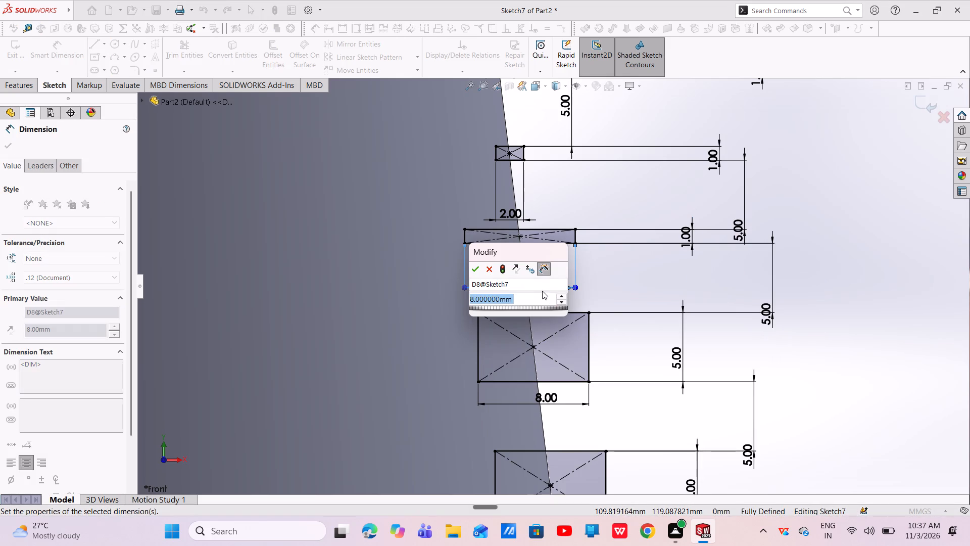
pyautogui.press('BackSpace')
pyautogui.press('2')
pyautogui.press('Return')
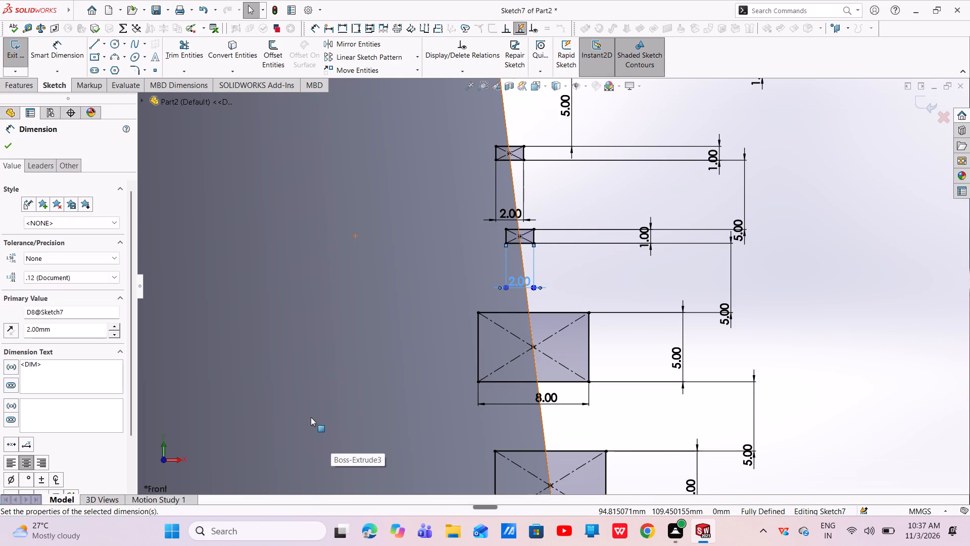
# Resize the fourth rectangle from the top to a height of 1 mm and a width of 2 mm.
pyautogui.doubleClick(678, 350)
pyautogui.press('BackSpace')
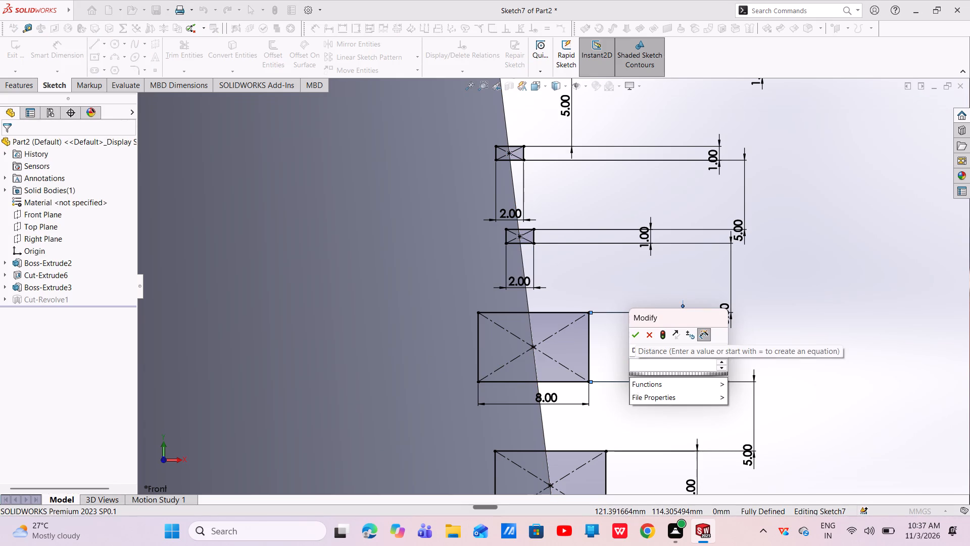
pyautogui.press('2')
pyautogui.press('BackSpace')
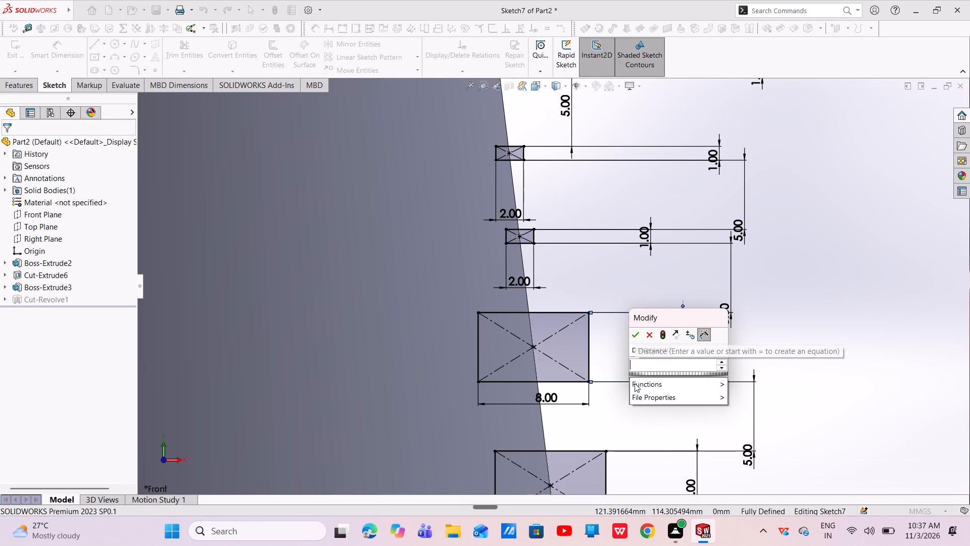
pyautogui.press('1')
pyautogui.press('Return')
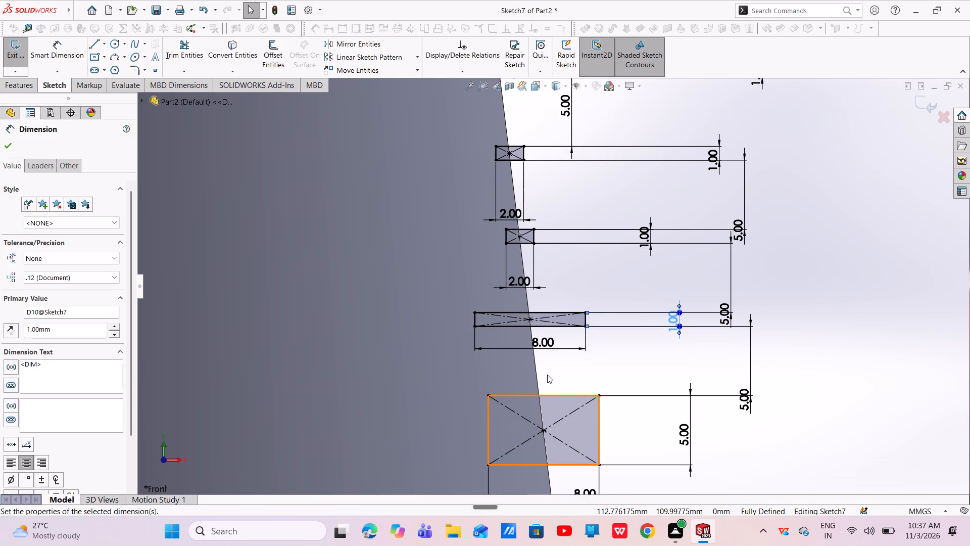
pyautogui.doubleClick(545, 340)
pyautogui.press('BackSpace')
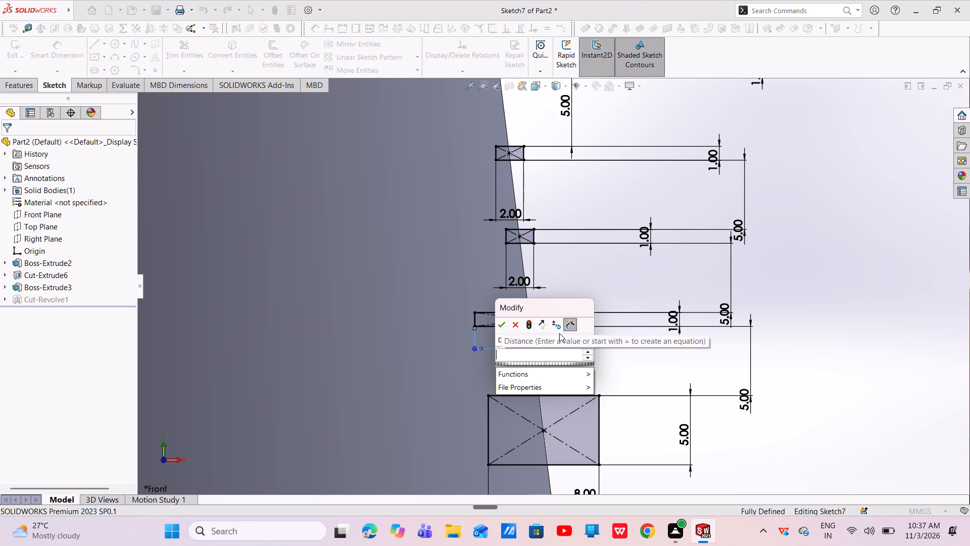
pyautogui.press('2')
pyautogui.press('Return')
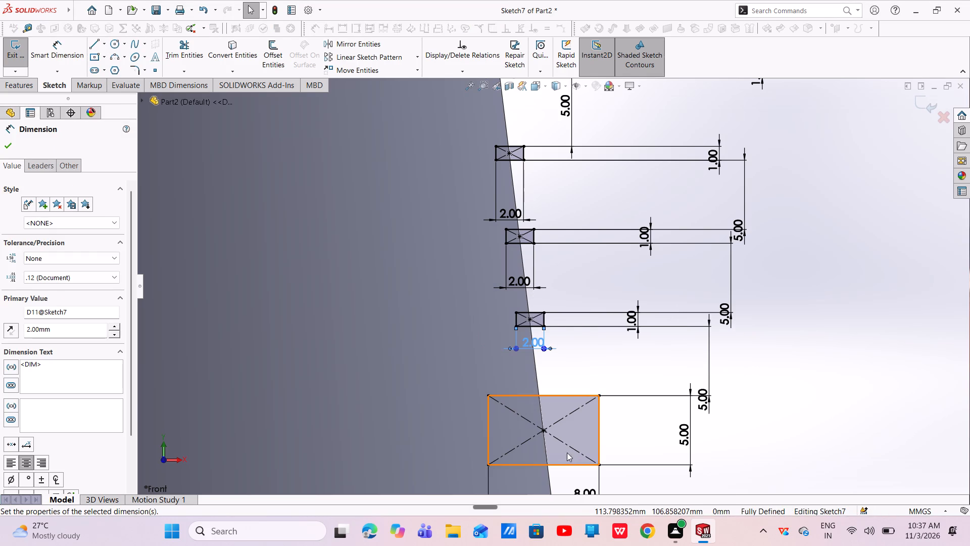
# Resize the bottom rectangle to a height of 1 mm and a width of 2 mm, and exit the sketch.
pyautogui.scroll(5, 550, 417)
pyautogui.scroll(-3, 567, 400)
pyautogui.doubleClick(613, 259)
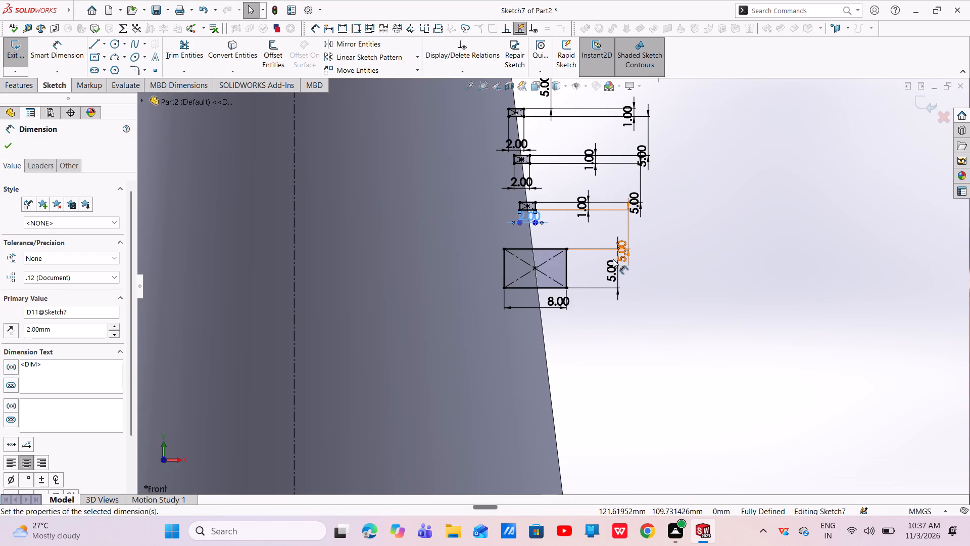
pyautogui.press('Escape')
pyautogui.press('Escape')
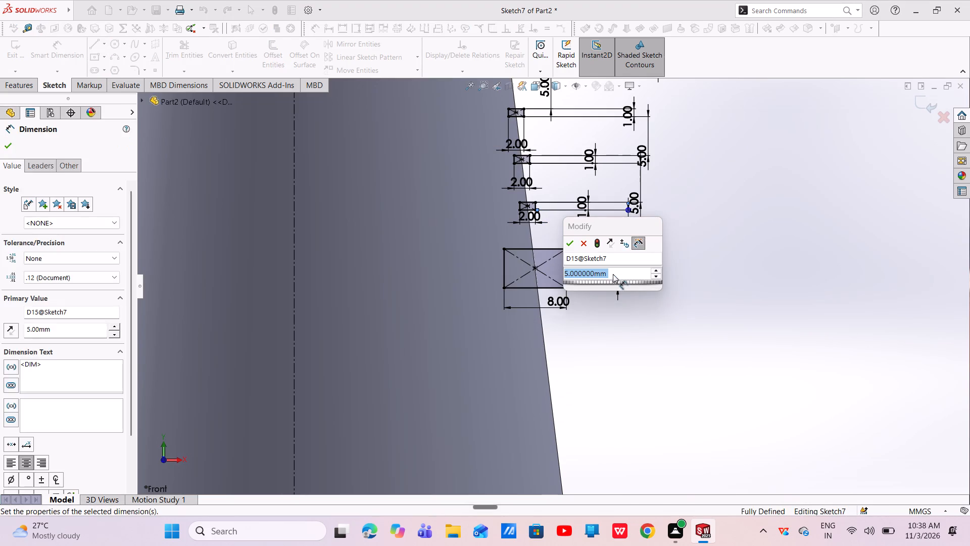
pyautogui.doubleClick(611, 274)
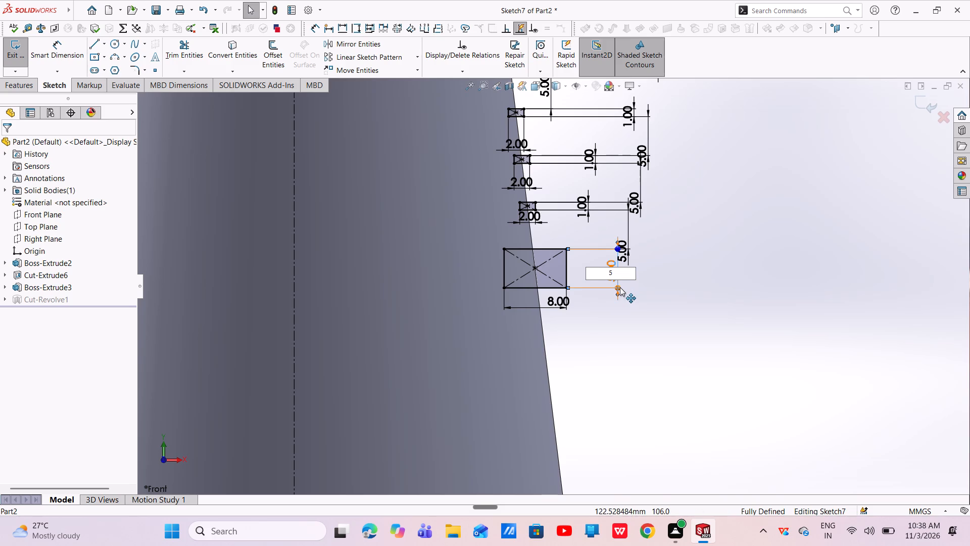
pyautogui.press('BackSpace')
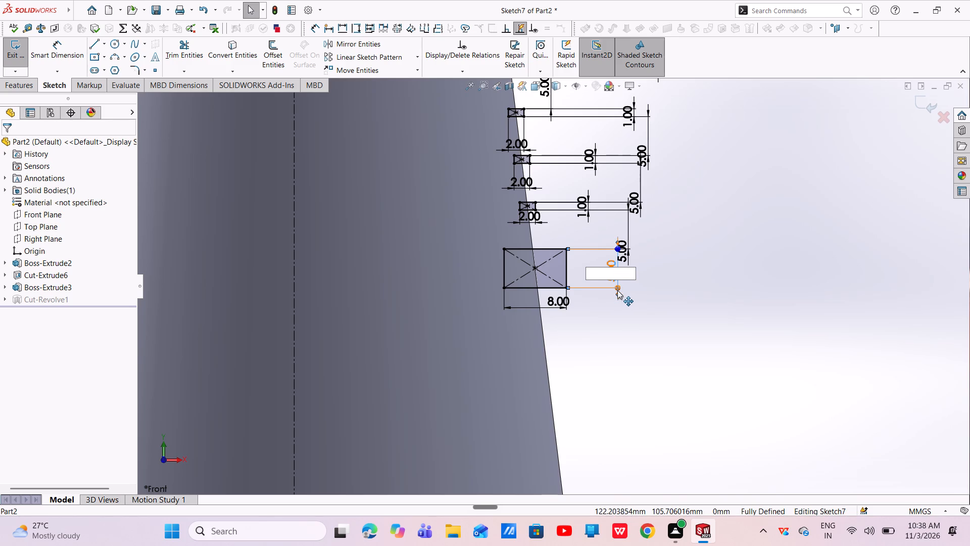
pyautogui.press('1')
pyautogui.press('Return')
pyautogui.doubleClick(550, 265)
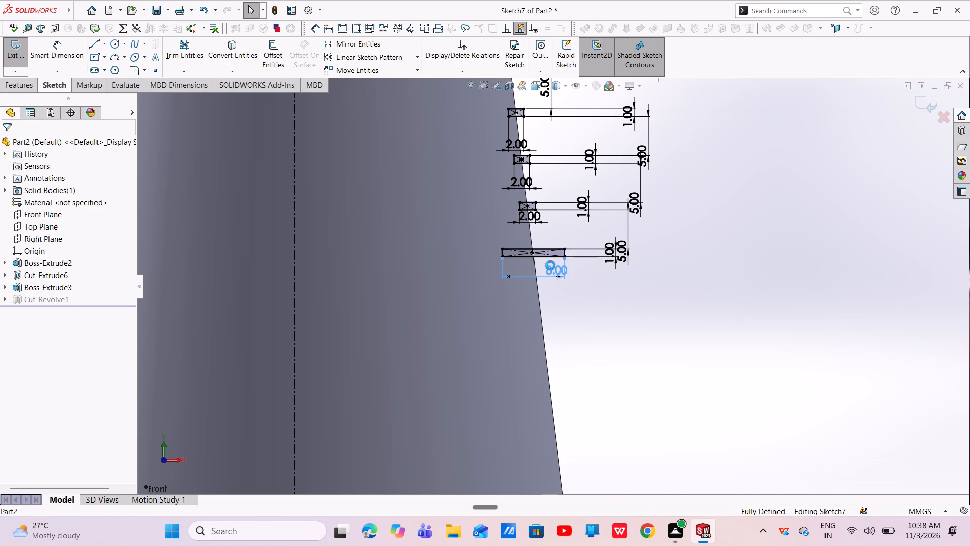
pyautogui.press('BackSpace')
pyautogui.press('2')
pyautogui.press('Return')
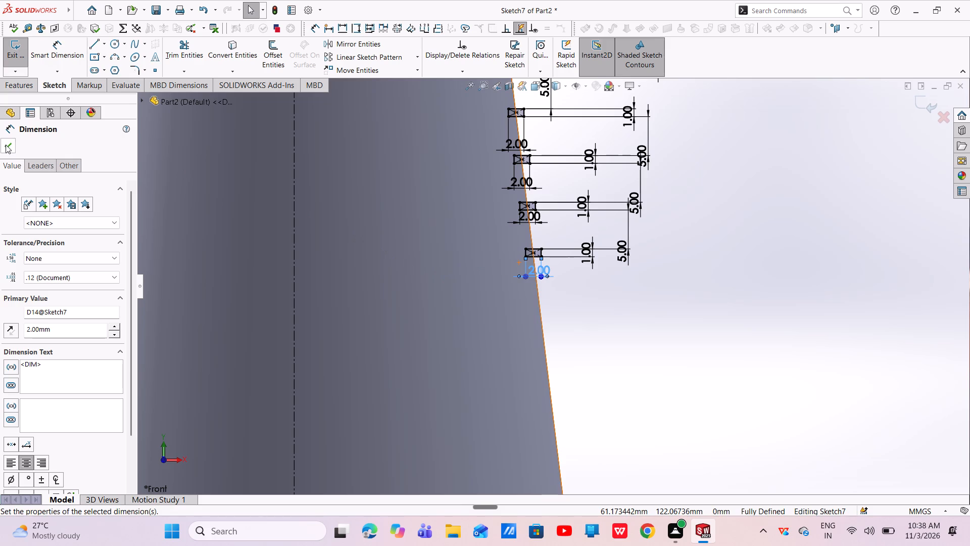
pyautogui.click(5, 145)
pyautogui.click(924, 101)
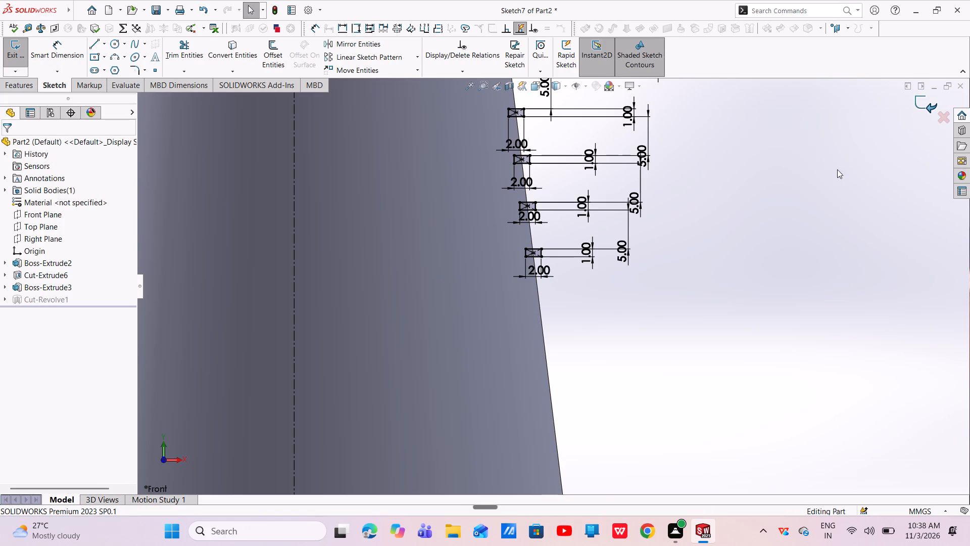
# Examine the resized grooves around the tapered boss from close up and with the whole link in view.
pyautogui.scroll(3, 628, 227)
pyautogui.middleClick(600, 232)
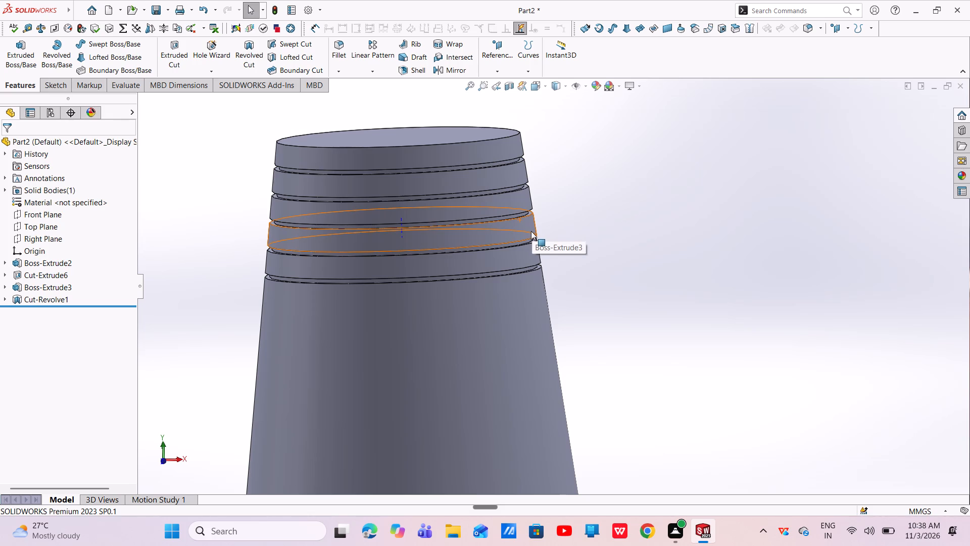
pyautogui.scroll(-4, 495, 218)
pyautogui.moveTo(521, 272); pyautogui.dragTo(495, 275, button='middle')
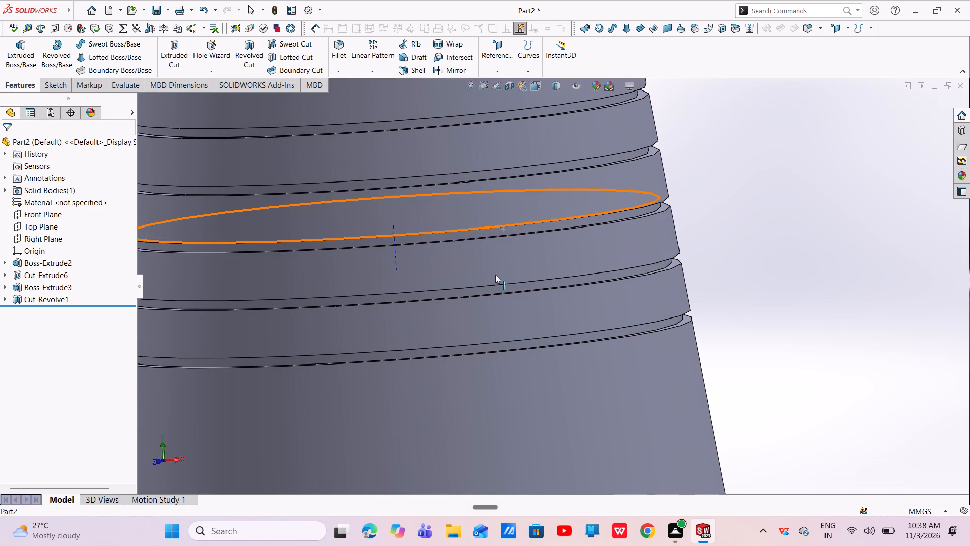
pyautogui.scroll(1, 502, 275)
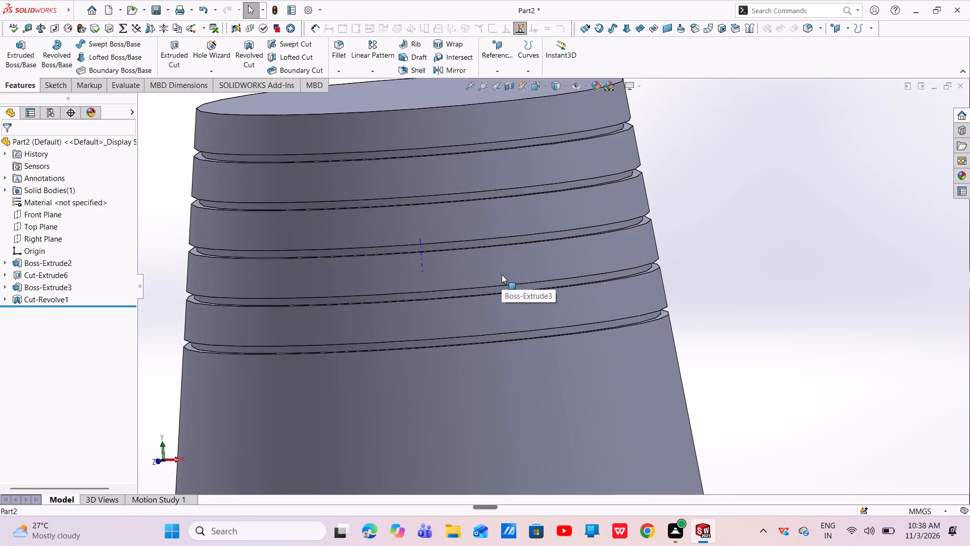
pyautogui.scroll(2, 502, 275)
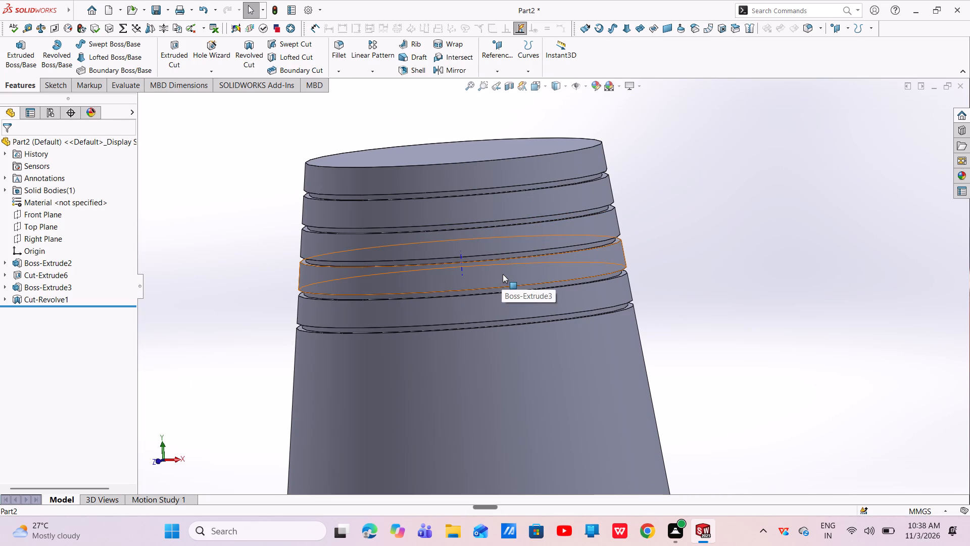
pyautogui.scroll(-1, 503, 274)
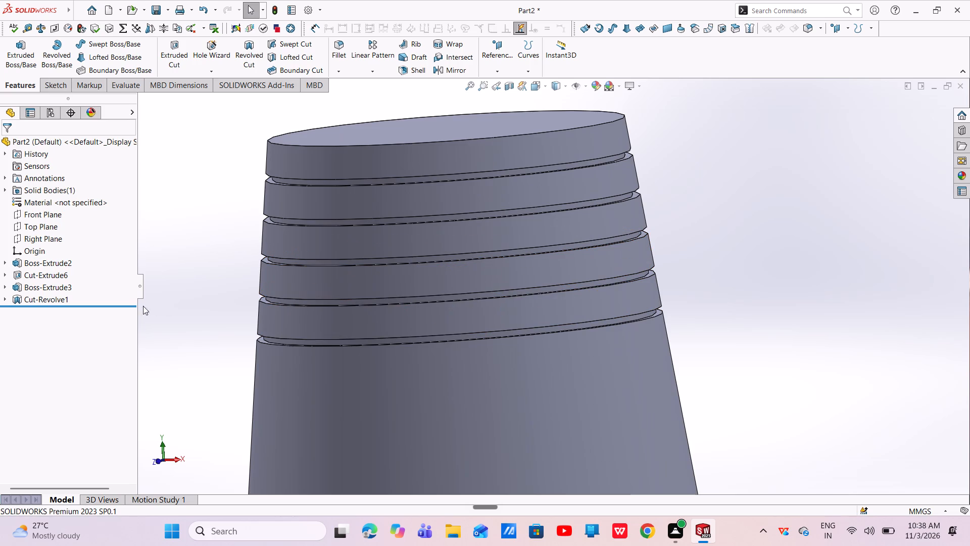
pyautogui.scroll(2, 497, 351)
pyautogui.scroll(-1, 497, 344)
pyautogui.scroll(3, 497, 343)
pyautogui.scroll(-1, 501, 342)
pyautogui.scroll(8, 501, 342)
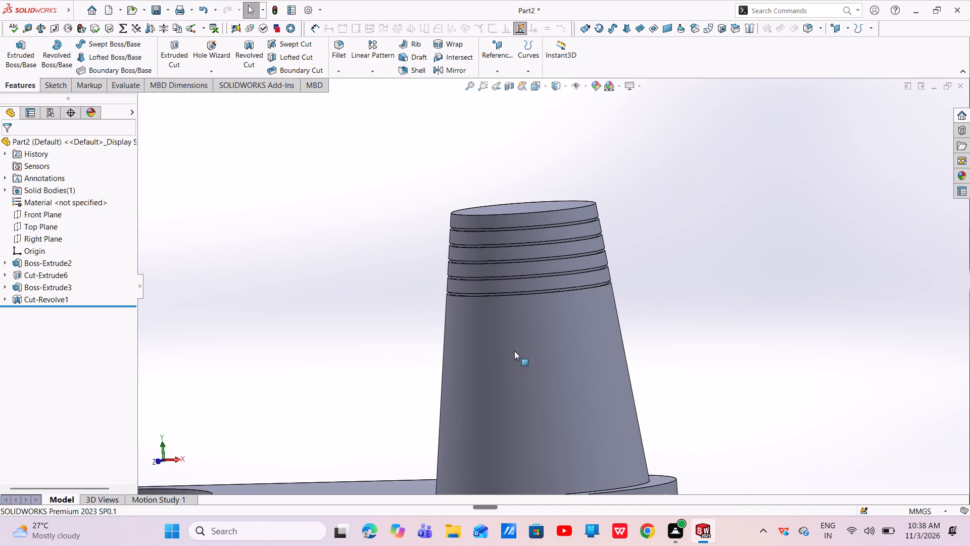
pyautogui.scroll(4, 514, 351)
pyautogui.scroll(-5, 513, 384)
pyautogui.scroll(3, 514, 383)
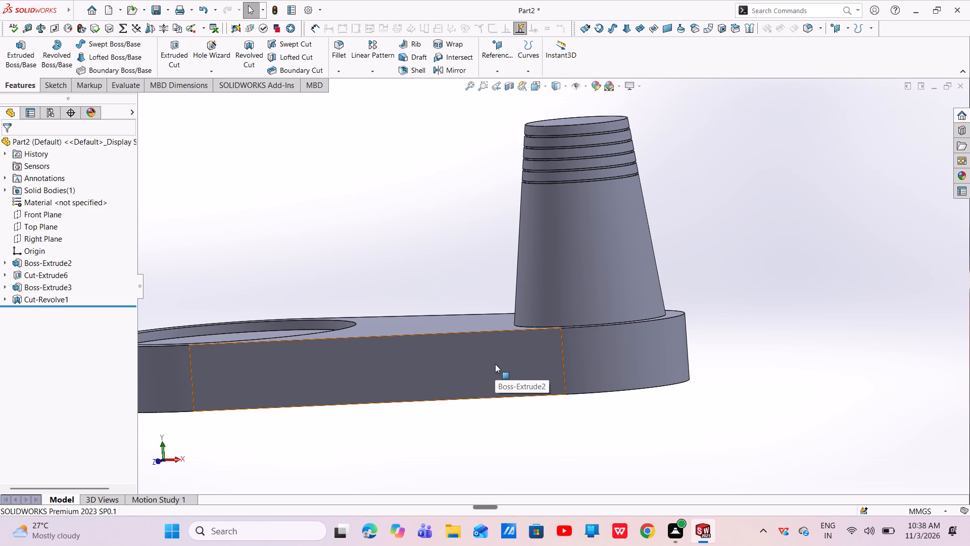
# Reopen the sketch of Cut-Revolve1 and set the topmost rectangle's width to 1 mm.
pyautogui.click(43, 297)
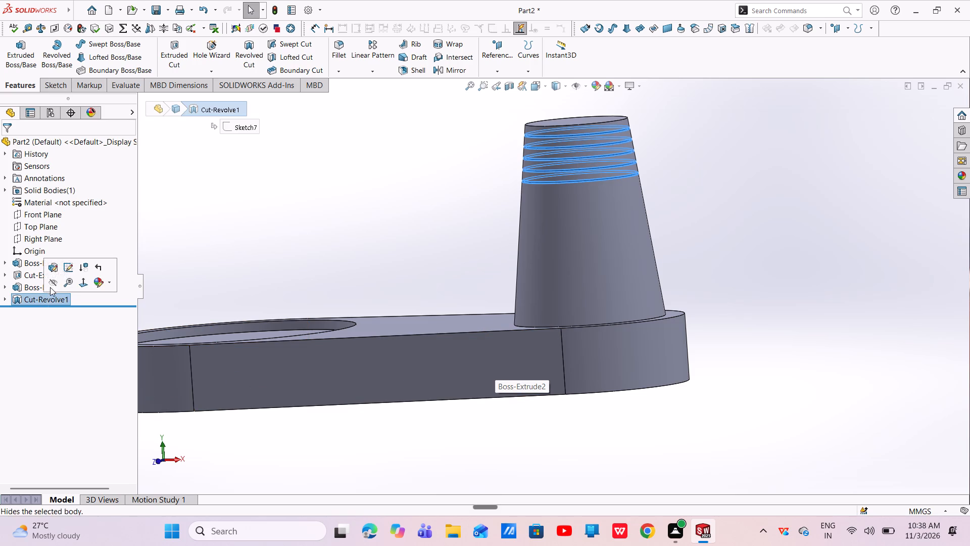
pyautogui.click(67, 270)
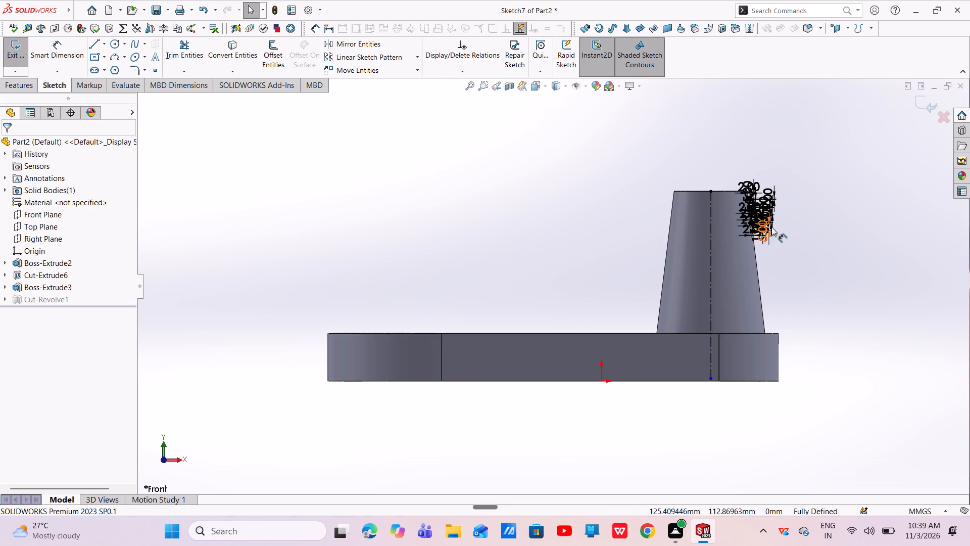
pyautogui.scroll(-6, 772, 222)
pyautogui.scroll(-6, 567, 150)
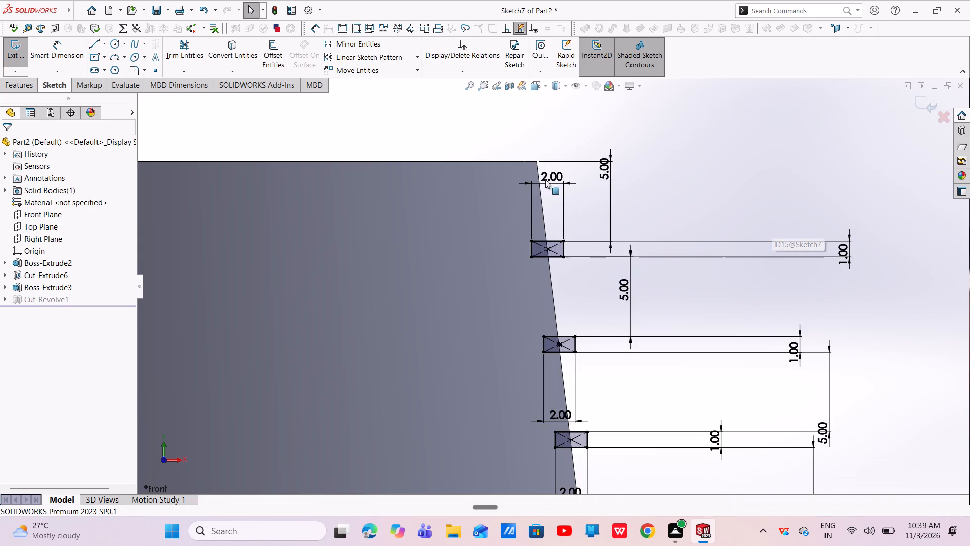
pyautogui.scroll(-6, 532, 191)
pyautogui.doubleClick(616, 191)
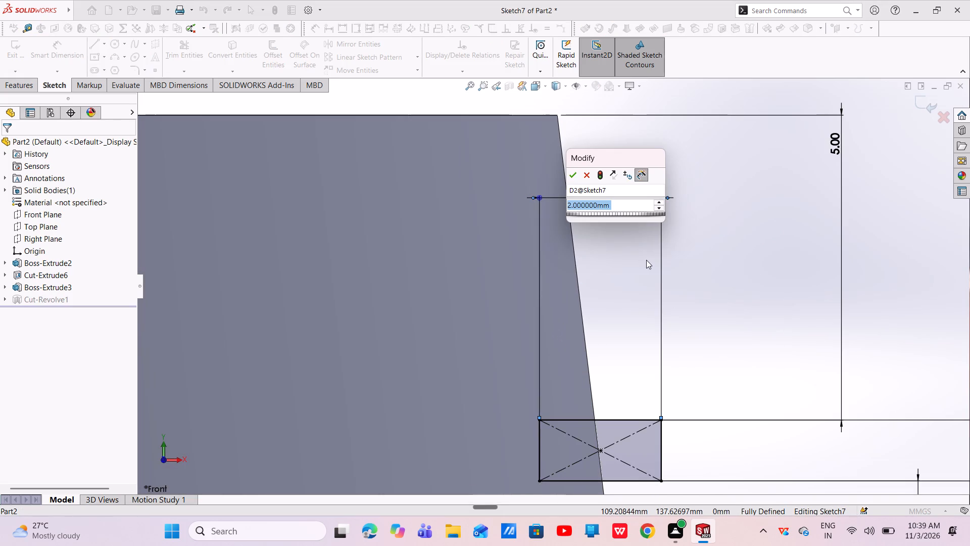
pyautogui.press('BackSpace')
pyautogui.press('1')
pyautogui.press('Return')
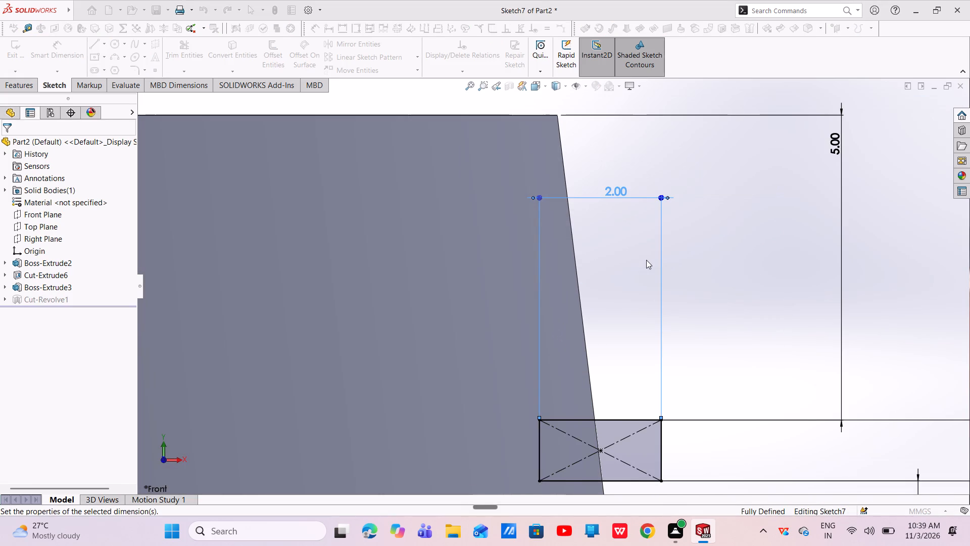
# Set the topmost rectangle's height to 0.5 mm.
pyautogui.scroll(5, 589, 256)
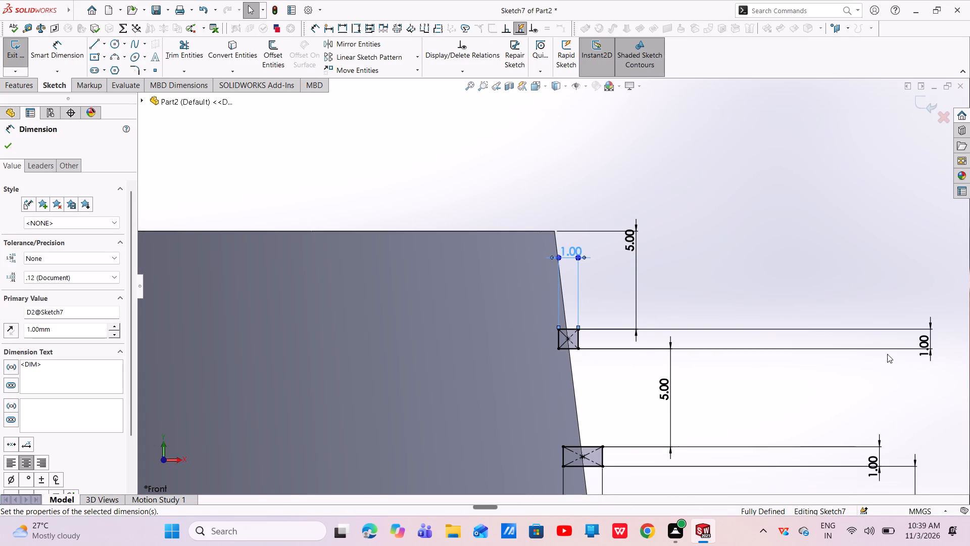
pyautogui.doubleClick(916, 342)
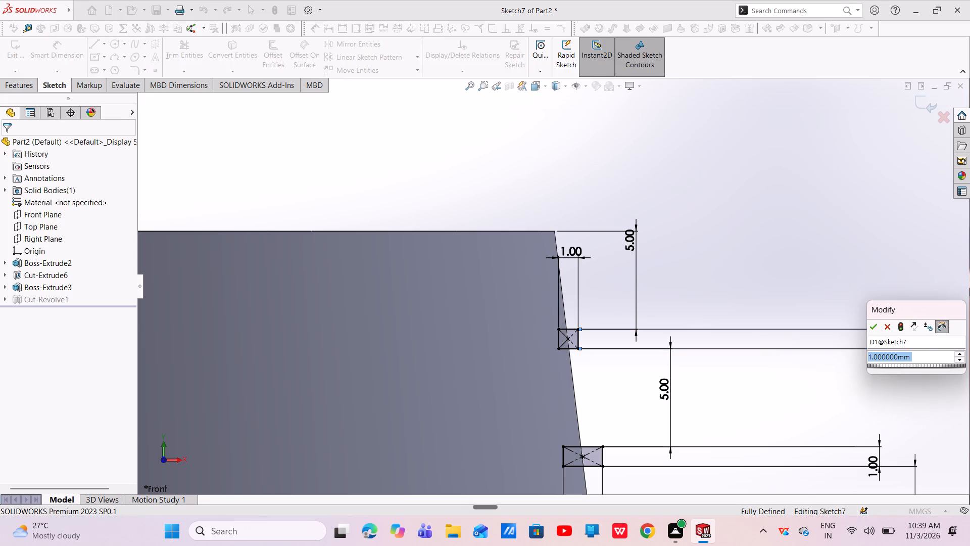
pyautogui.press('BackSpace')
pyautogui.write('0.5')
pyautogui.press('Return')
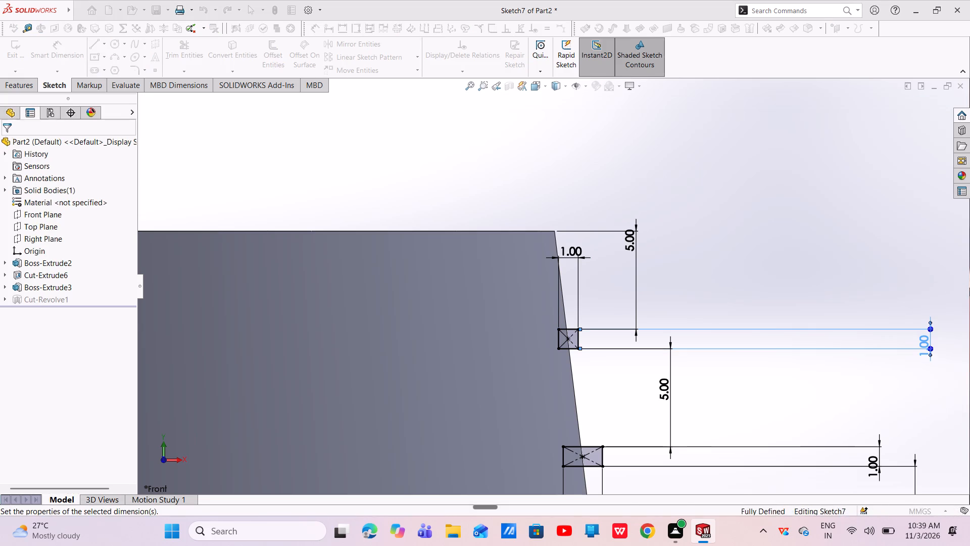
pyautogui.scroll(6, 727, 337)
pyautogui.scroll(-5, 694, 376)
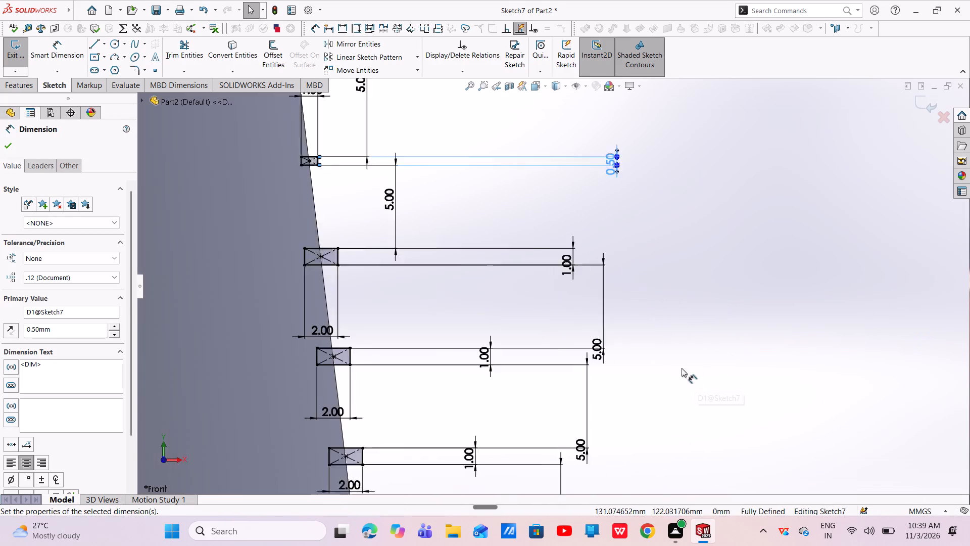
# Set the second rectangle from the top to a width of 1 mm and a height of 0.5 mm.
pyautogui.click(233, 316)
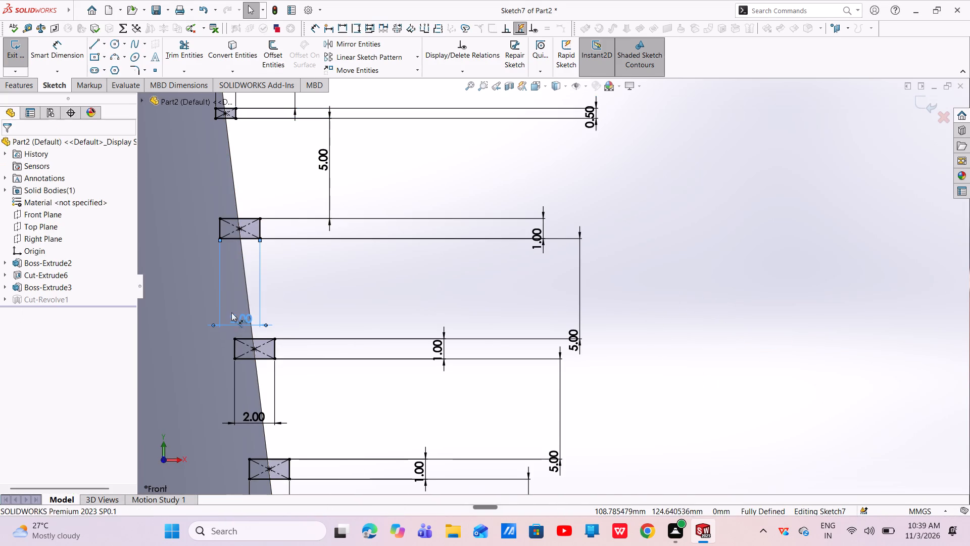
pyautogui.click(231, 313)
pyautogui.press('BackSpace')
pyautogui.press('1')
pyautogui.press('Return')
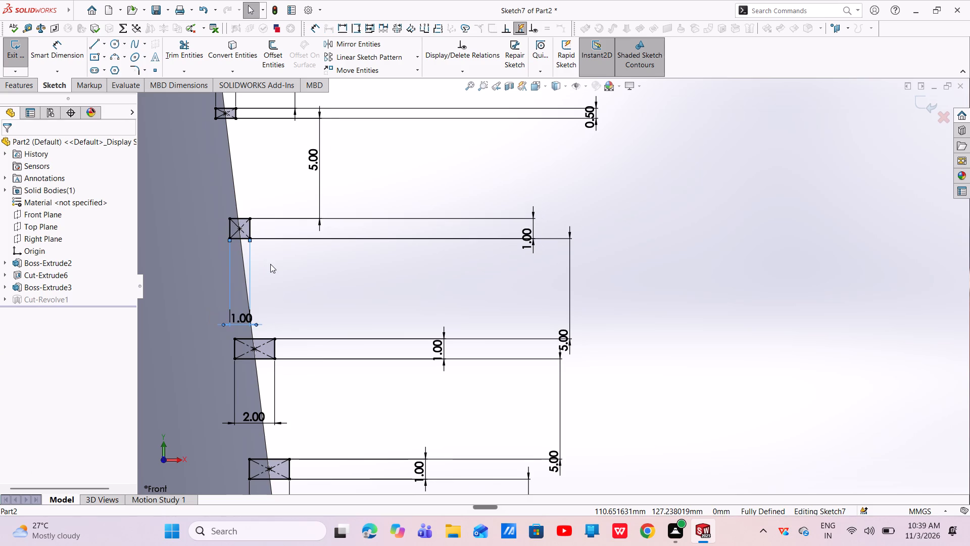
pyautogui.doubleClick(521, 236)
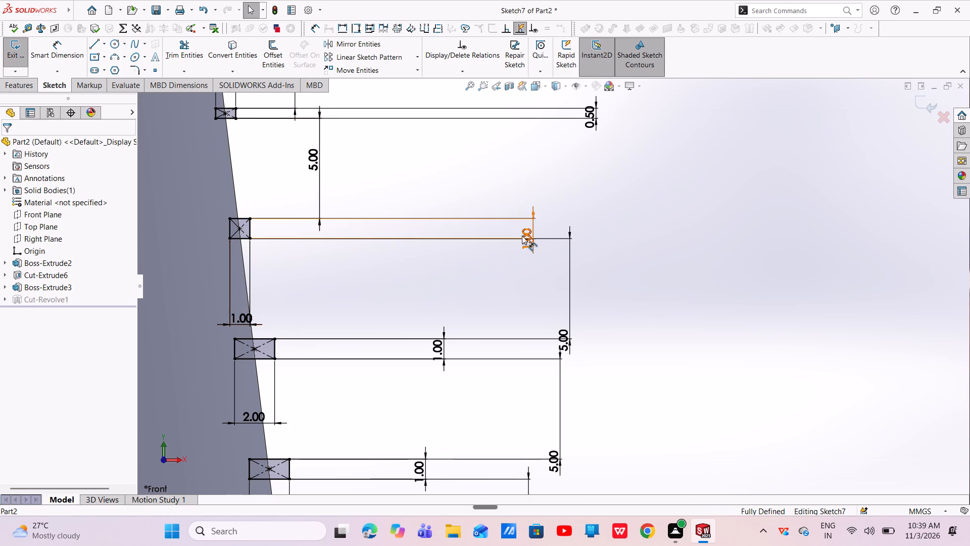
pyautogui.press('BackSpace')
pyautogui.write('0.5')
pyautogui.press('Return')
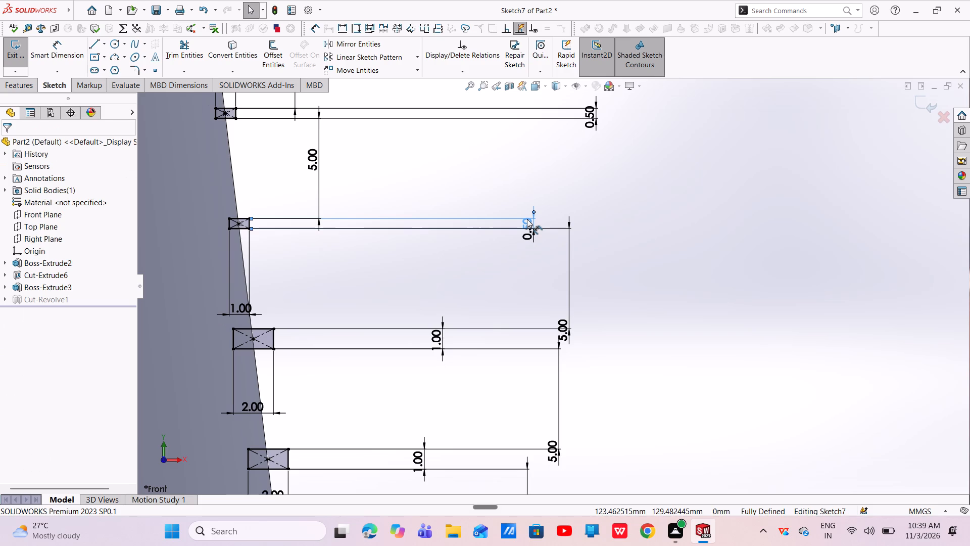
pyautogui.click(672, 269)
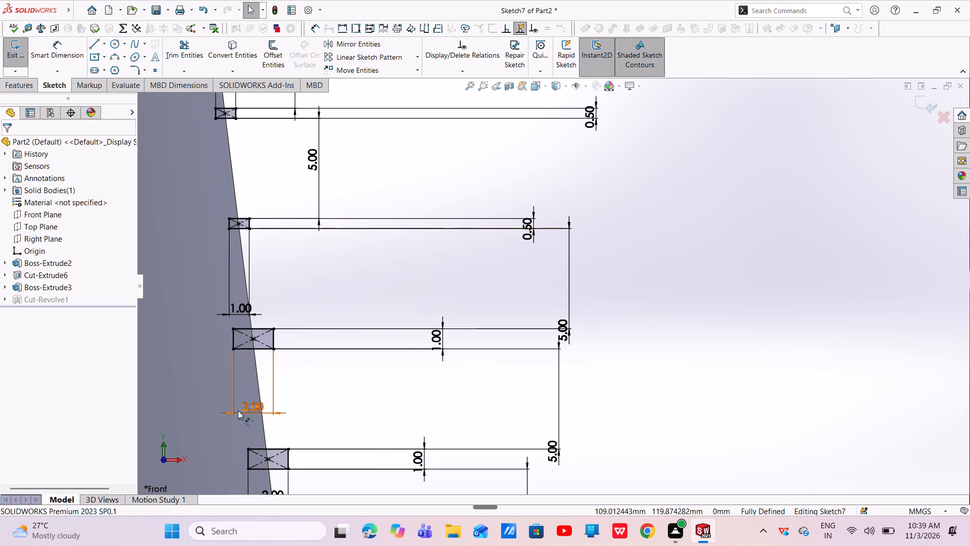
# Set the third rectangle from the top to a width of 1 mm and a height of 0.5 mm.
pyautogui.doubleClick(239, 410)
pyautogui.press('BackSpace')
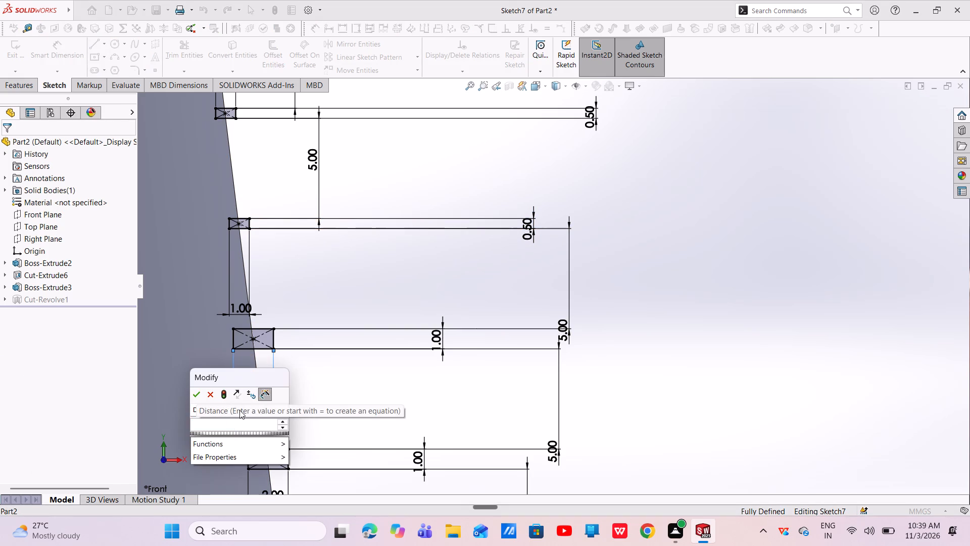
pyautogui.press('1')
pyautogui.press('Return')
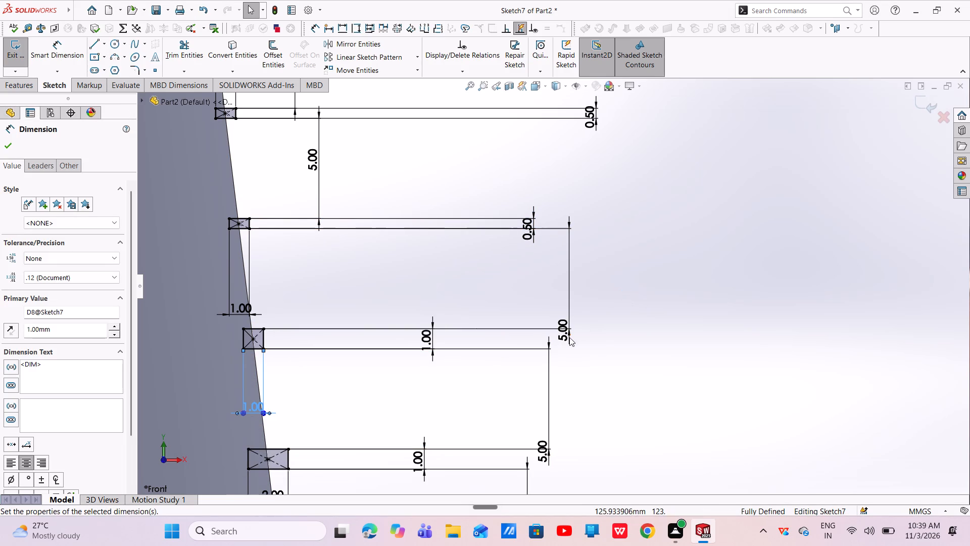
pyautogui.doubleClick(422, 343)
pyautogui.press('BackSpace')
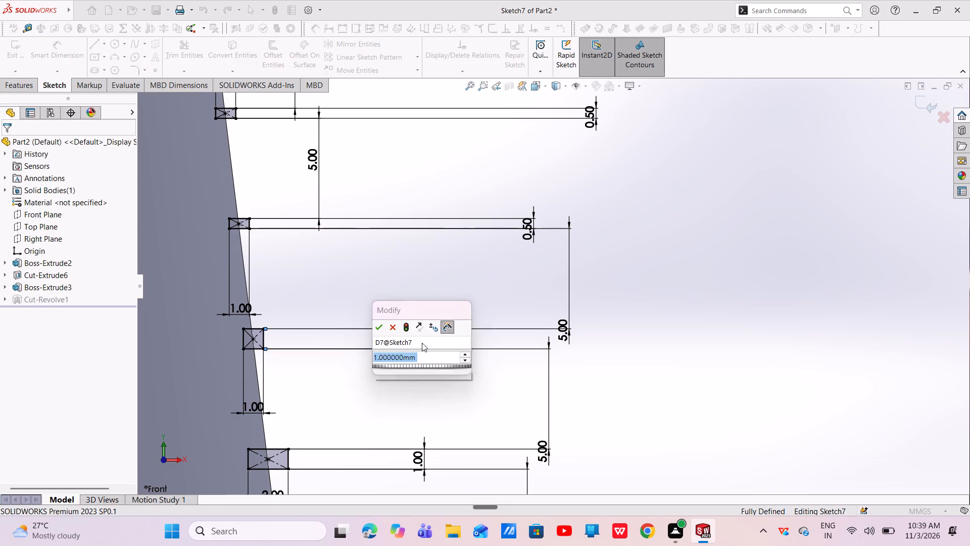
pyautogui.press('0')
pyautogui.write('.5')
pyautogui.press('Return')
# Set the fourth rectangle from the top to a width of 1 mm and a height of 0.5 mm.
pyautogui.scroll(-1, 339, 372)
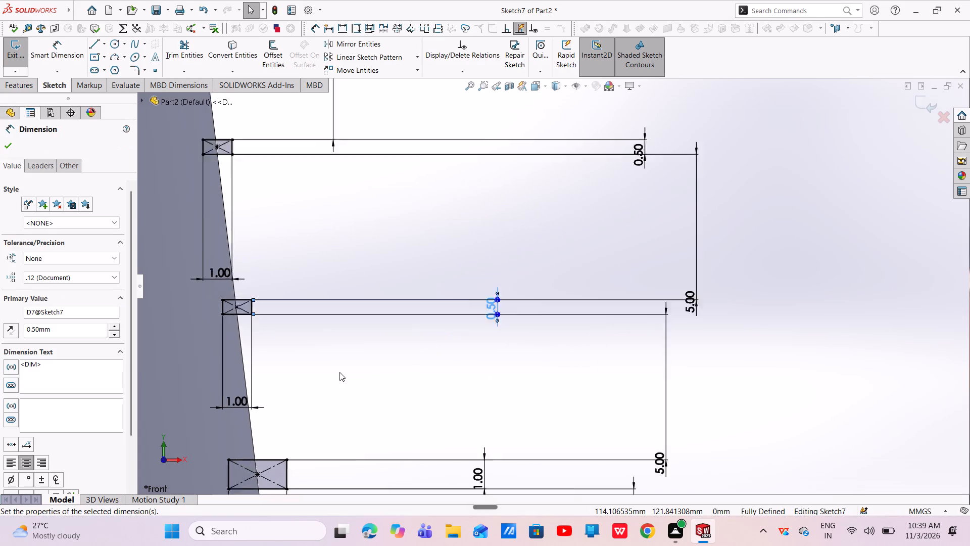
pyautogui.scroll(-1, 339, 372)
pyautogui.keyDown('ctrl'); pyautogui.scroll(-4, 339, 372); pyautogui.keyUp('ctrl')
pyautogui.keyDown('ctrl'); pyautogui.scroll(2, 339, 372); pyautogui.keyUp('ctrl')
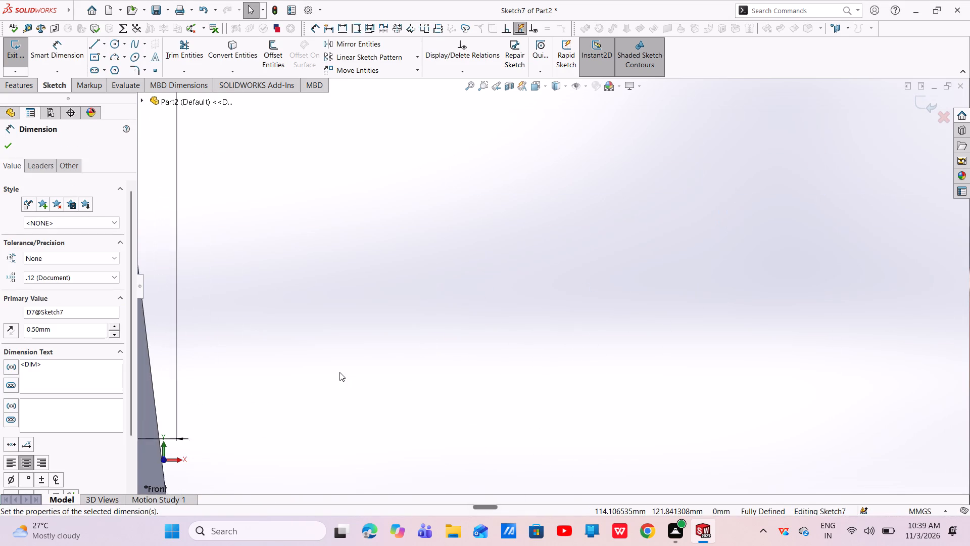
pyautogui.keyDown('ctrl'); pyautogui.scroll(9, 339, 372); pyautogui.keyUp('ctrl')
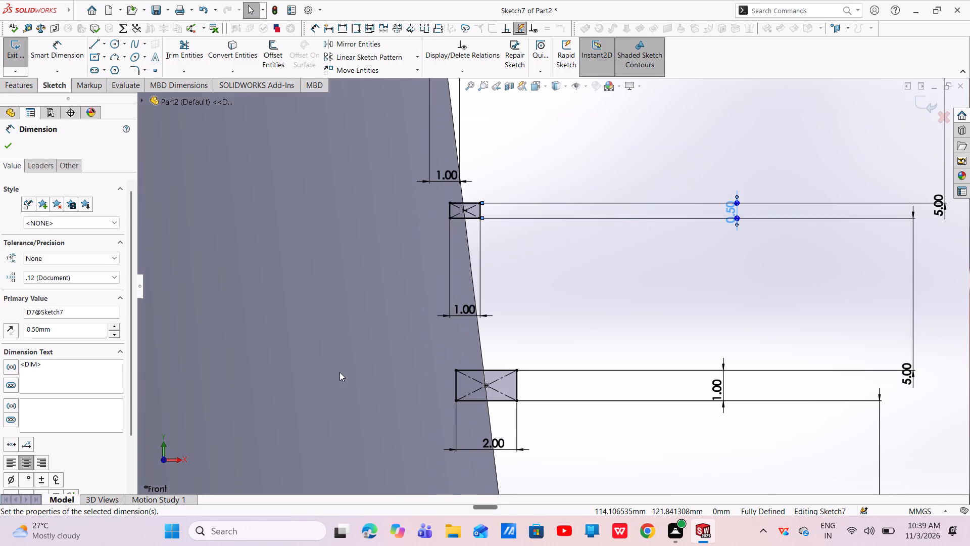
pyautogui.doubleClick(480, 442)
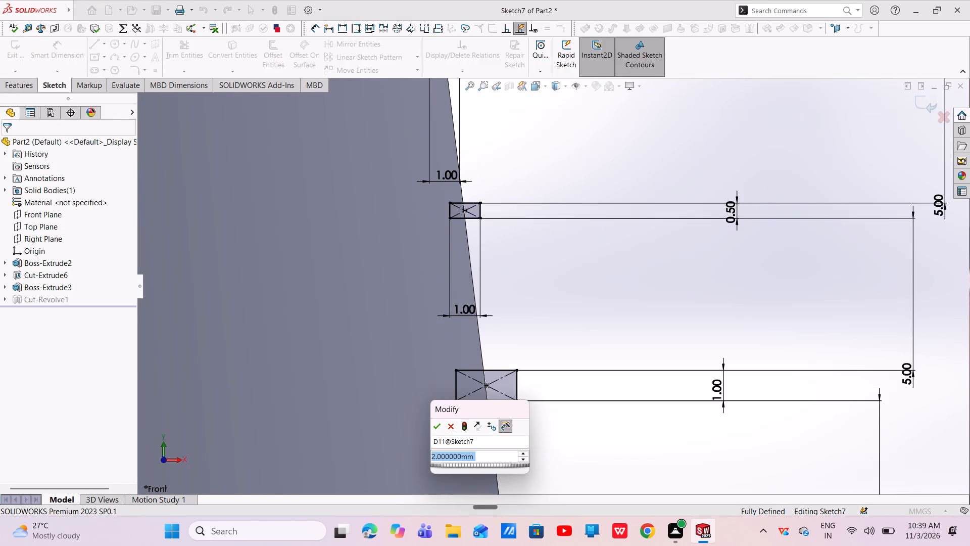
pyautogui.press('BackSpace')
pyautogui.press('1')
pyautogui.press('Return')
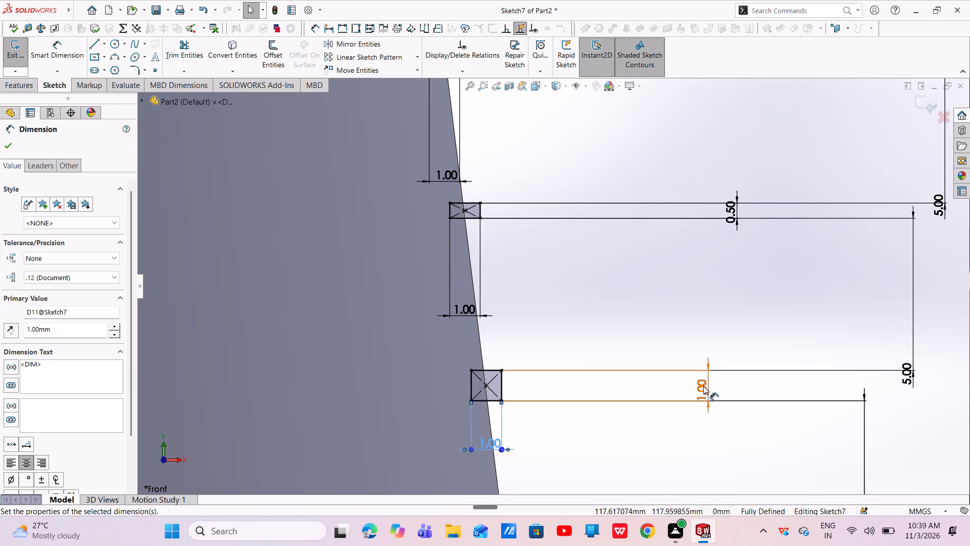
pyautogui.doubleClick(703, 381)
pyautogui.press('BackSpace')
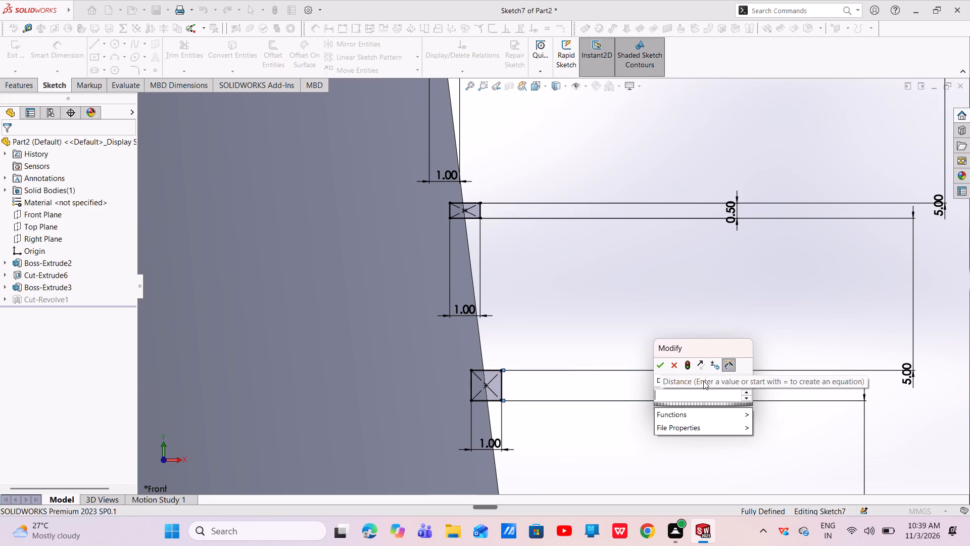
pyautogui.write('0.5')
pyautogui.press('Return')
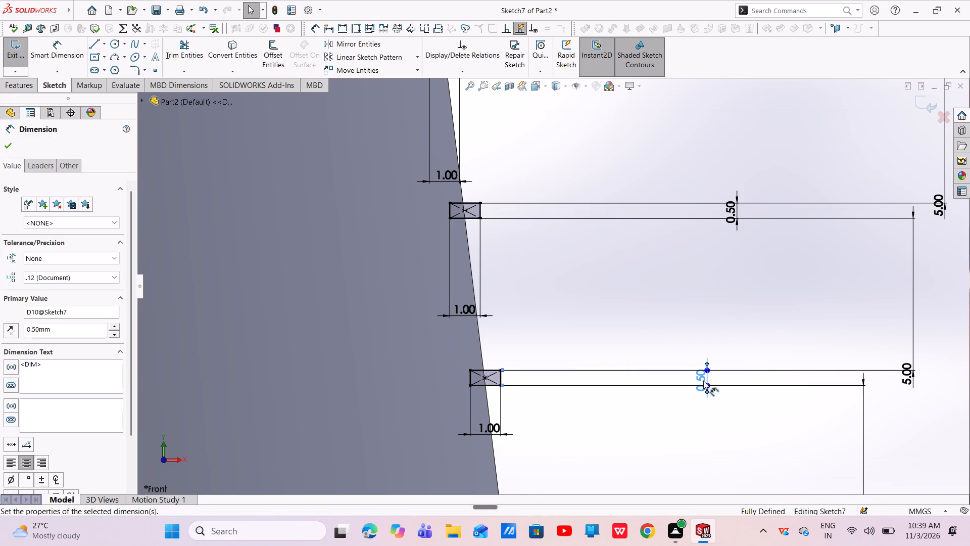
# Set the bottom rectangle to a width of 1 mm and a height of 0.5 mm.
pyautogui.scroll(5, 681, 386)
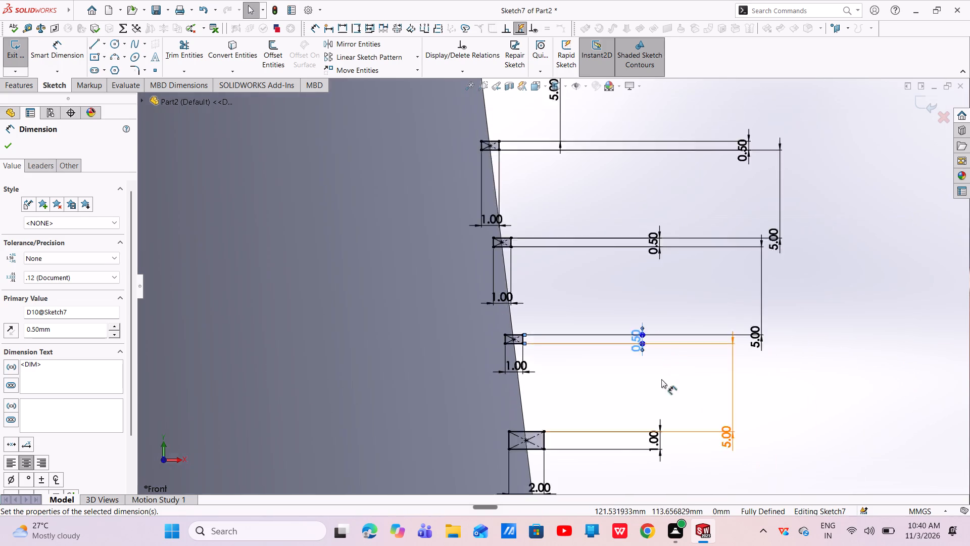
pyautogui.scroll(-4, 560, 417)
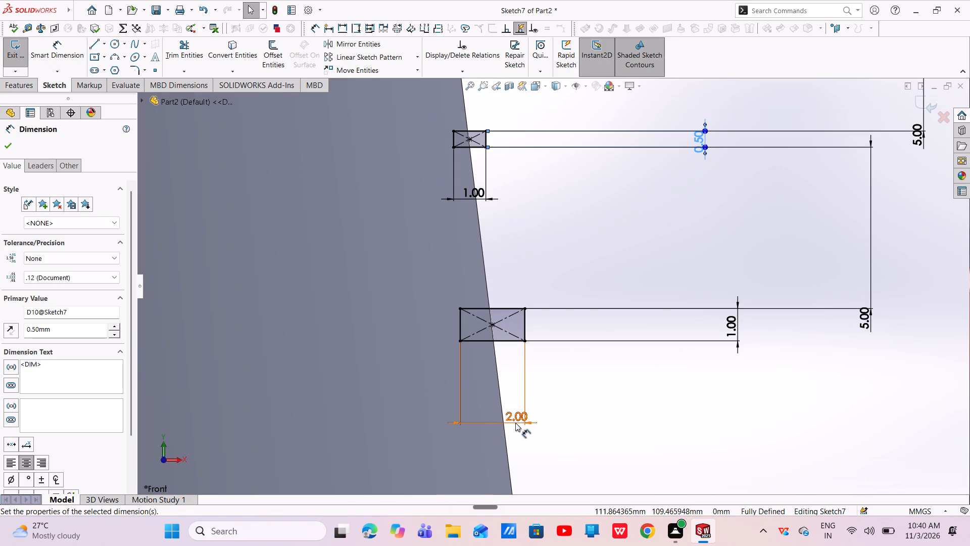
pyautogui.doubleClick(515, 423)
pyautogui.press('BackSpace')
pyautogui.press('1')
pyautogui.press('Return')
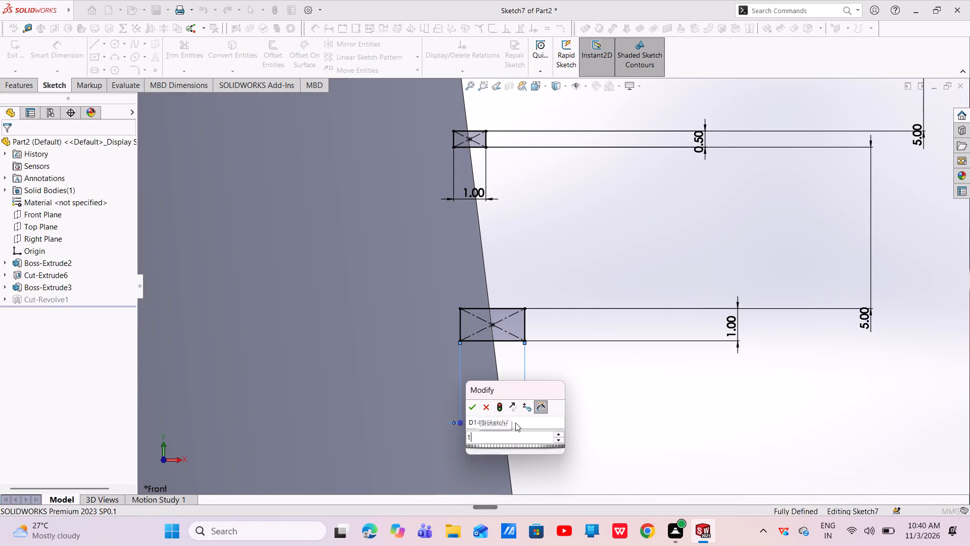
pyautogui.doubleClick(720, 332)
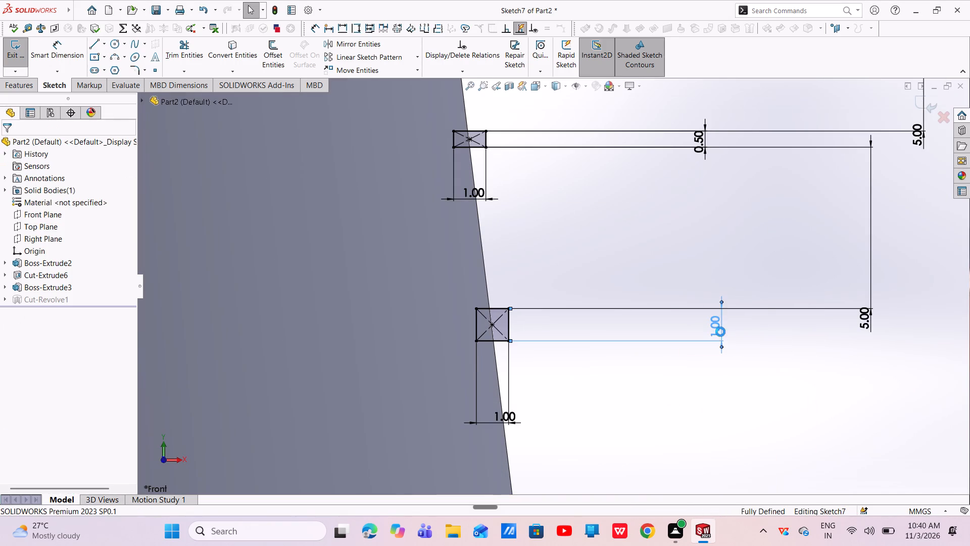
pyautogui.press('BackSpace')
pyautogui.write('0.5')
pyautogui.press('Return')
# Set the vertical gap between the fourth and bottom rectangles to 2.5 mm.
pyautogui.doubleClick(870, 324)
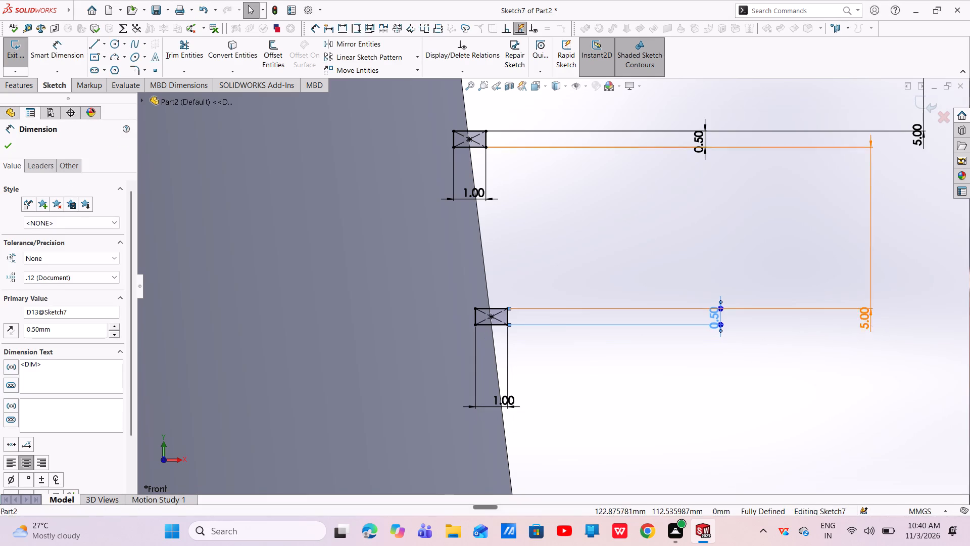
pyautogui.press('BackSpace')
pyautogui.press('2')
pyautogui.press('.')
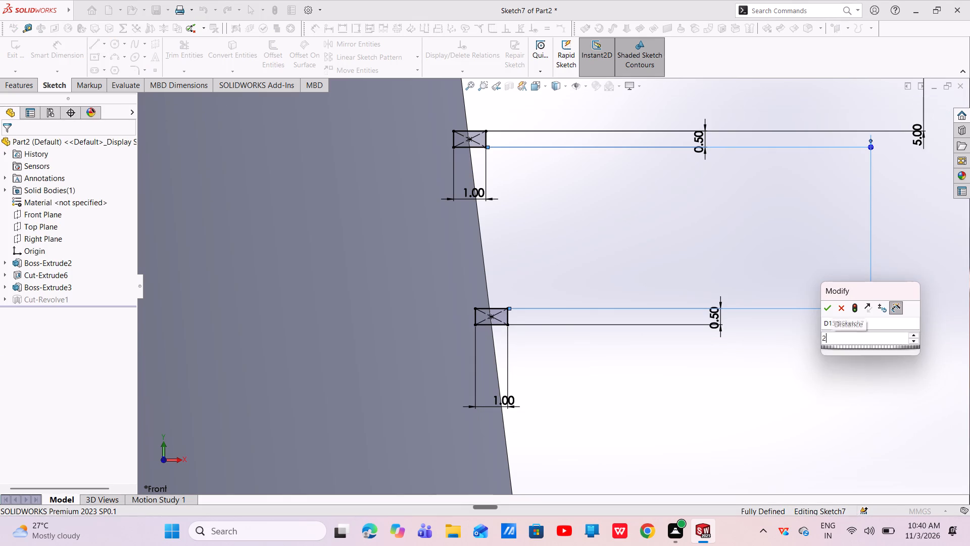
pyautogui.press('5')
pyautogui.press('Return')
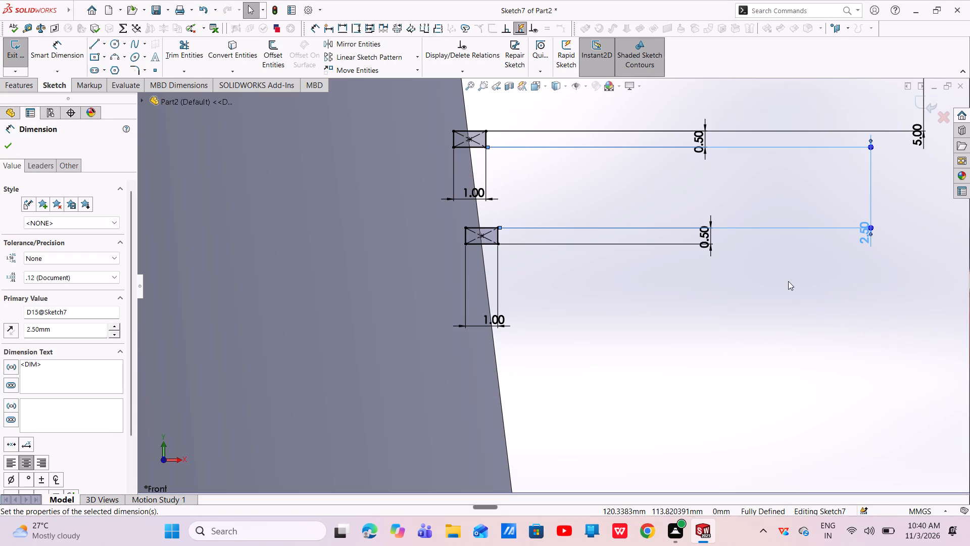
# Set the vertical gap between the third and fourth rectangles to 2.5 mm.
pyautogui.scroll(3, 820, 196)
pyautogui.scroll(-3, 810, 184)
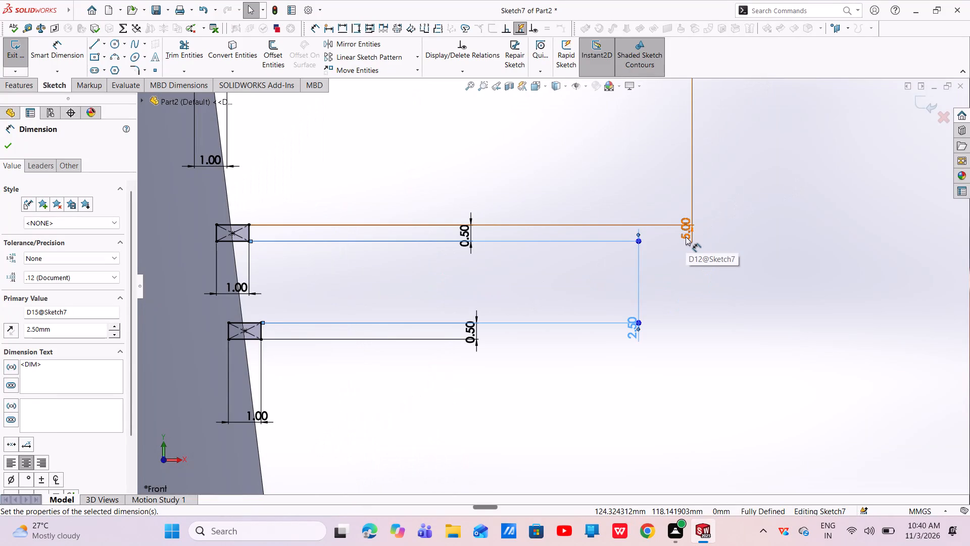
pyautogui.doubleClick(686, 237)
pyautogui.press('BackSpace')
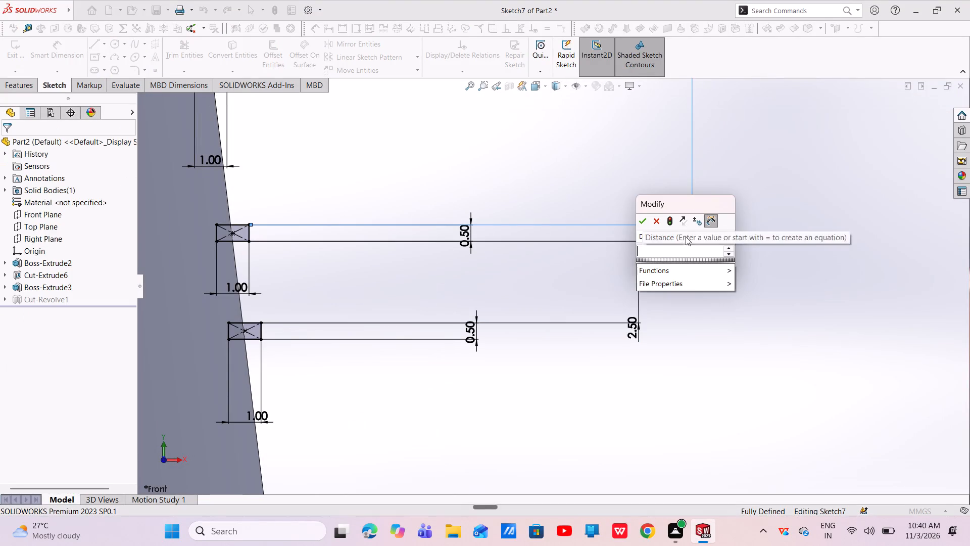
pyautogui.write('2.5')
pyautogui.press('Return')
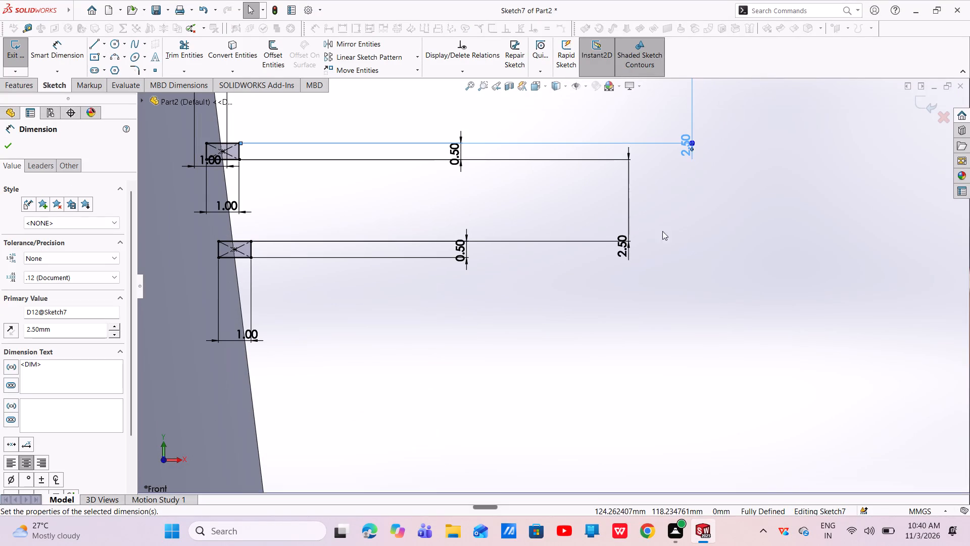
# Set the vertical gap between the second and third rectangles to 2.5 mm.
pyautogui.scroll(3, 366, 206)
pyautogui.scroll(-5, 613, 155)
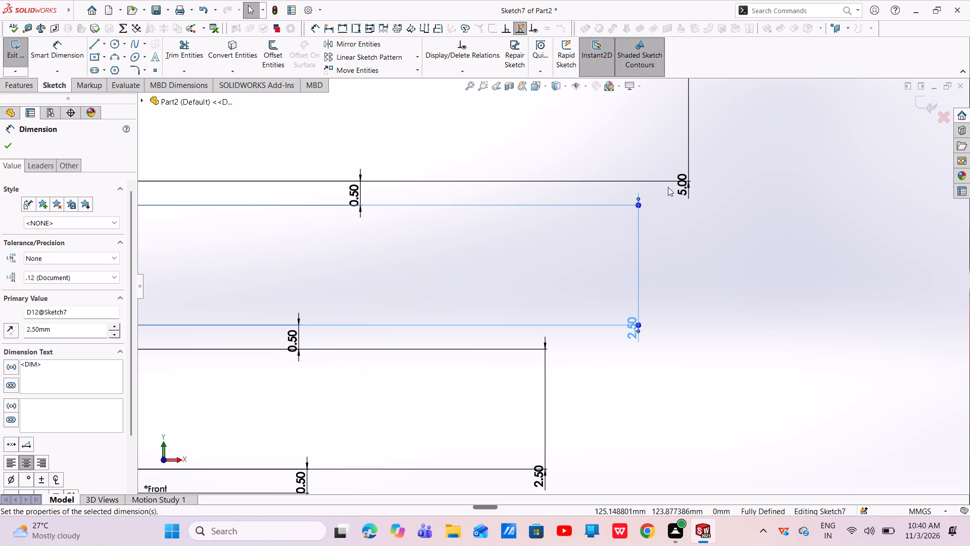
pyautogui.doubleClick(682, 191)
pyautogui.press('BackSpace')
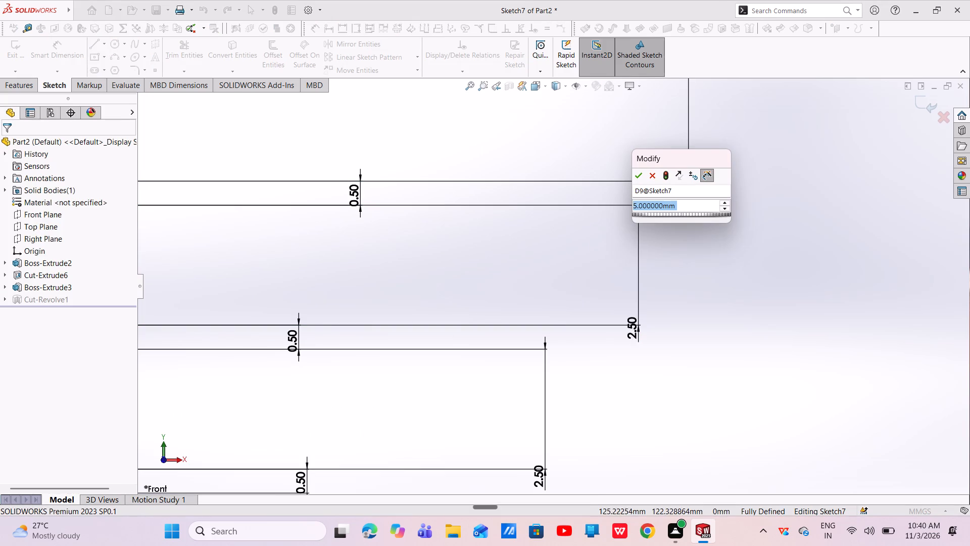
pyautogui.press('2')
pyautogui.press('.')
pyautogui.press('5')
pyautogui.press('Return')
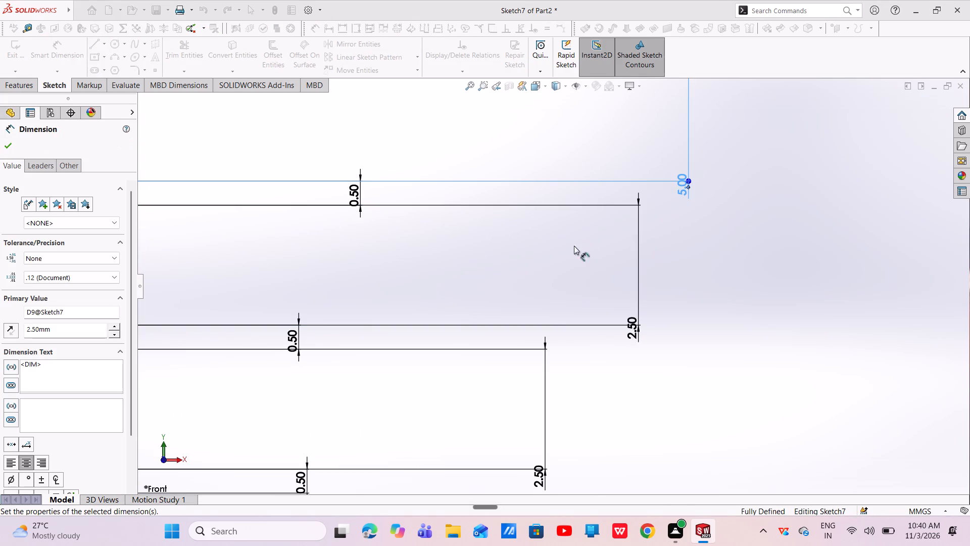
# Set the vertical gap between the topmost and second rectangles to 2.5 mm.
pyautogui.scroll(4, 530, 228)
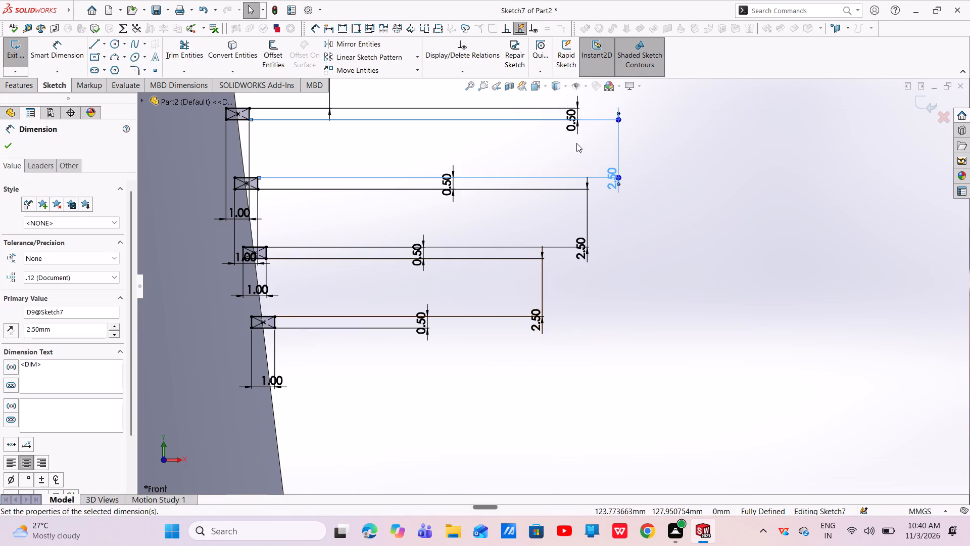
pyautogui.scroll(3, 568, 148)
pyautogui.scroll(-1, 607, 130)
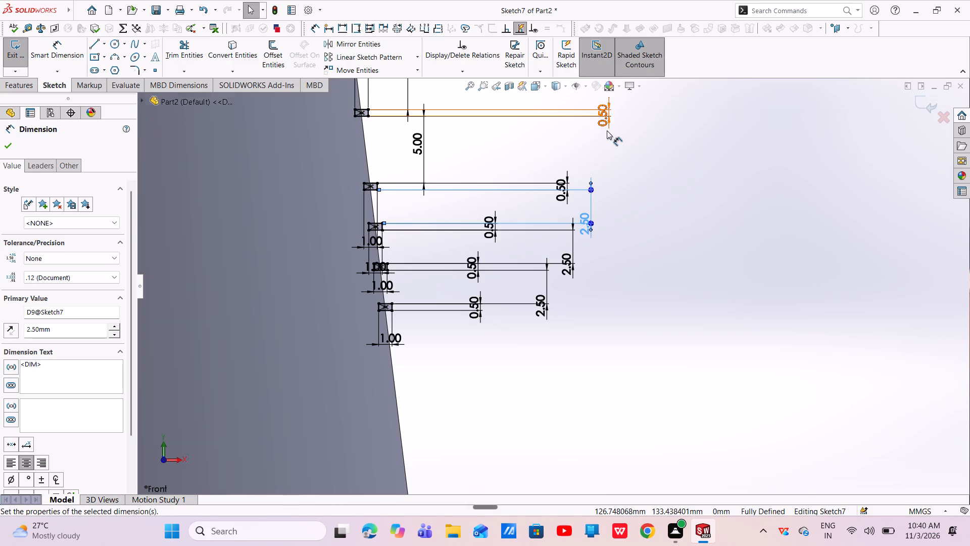
pyautogui.scroll(-2, 607, 130)
pyautogui.doubleClick(277, 197)
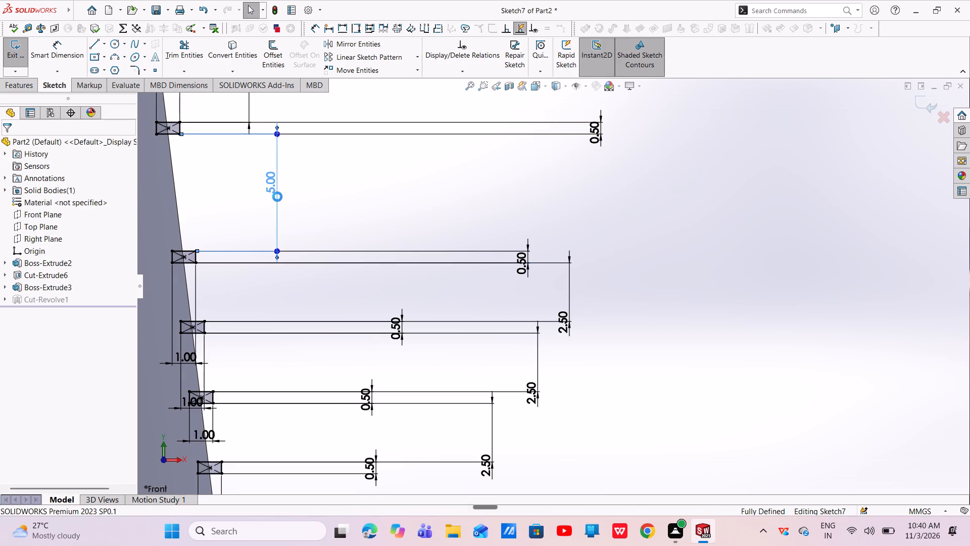
pyautogui.press('BackSpace')
pyautogui.press('2')
pyautogui.write('.5')
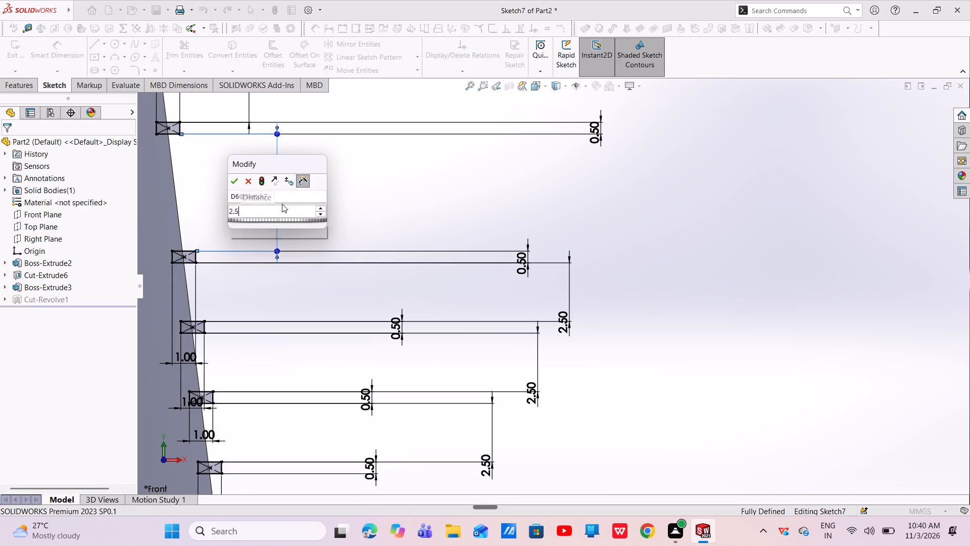
pyautogui.press('Return')
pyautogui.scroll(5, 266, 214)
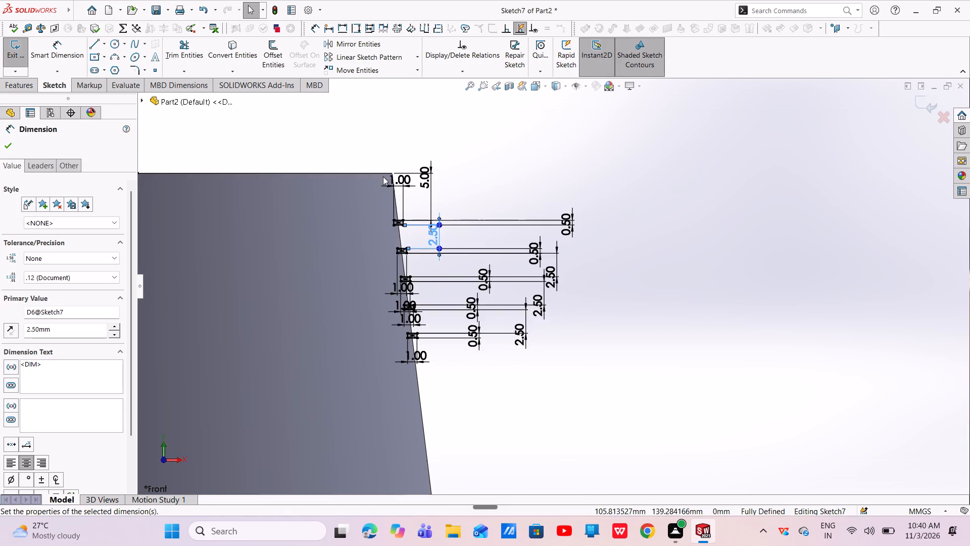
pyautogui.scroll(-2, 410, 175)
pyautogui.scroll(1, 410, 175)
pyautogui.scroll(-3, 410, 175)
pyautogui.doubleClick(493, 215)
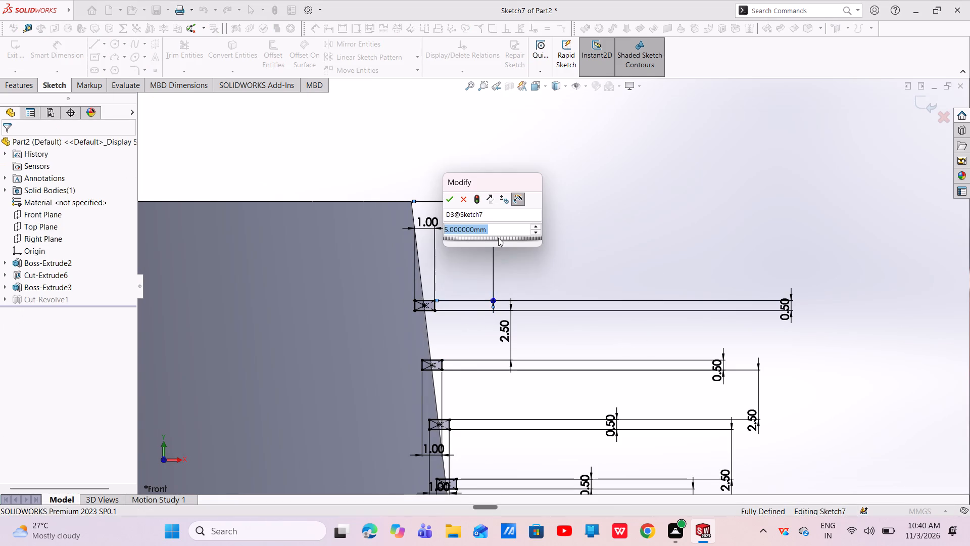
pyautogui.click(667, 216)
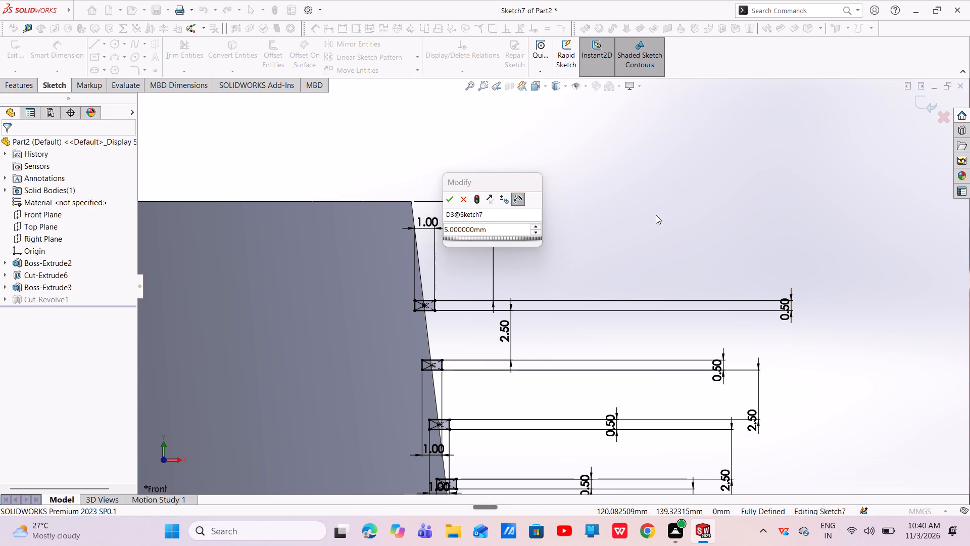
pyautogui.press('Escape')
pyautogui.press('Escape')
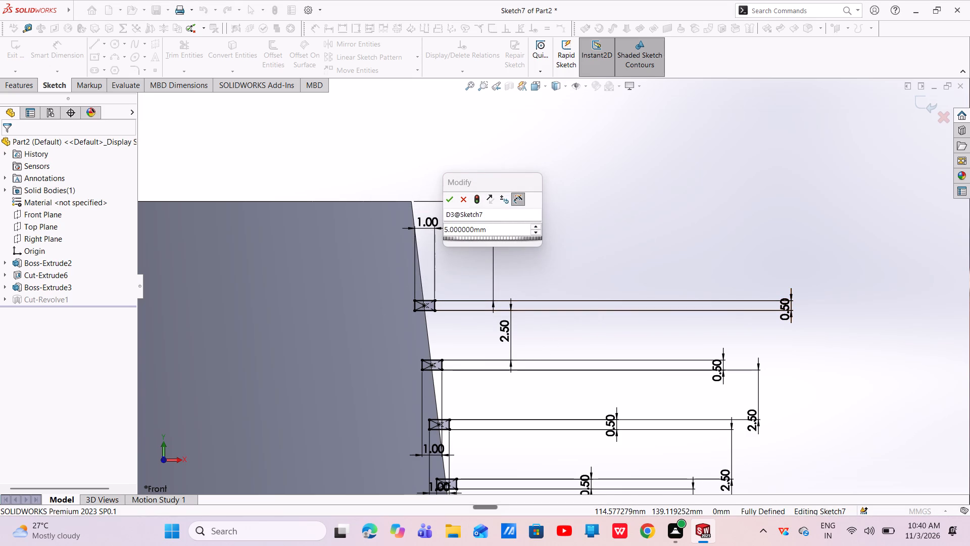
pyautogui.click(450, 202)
# Exit the groove sketch to rebuild the revolved cut, and view the grooved boss on the link.
pyautogui.scroll(4, 597, 361)
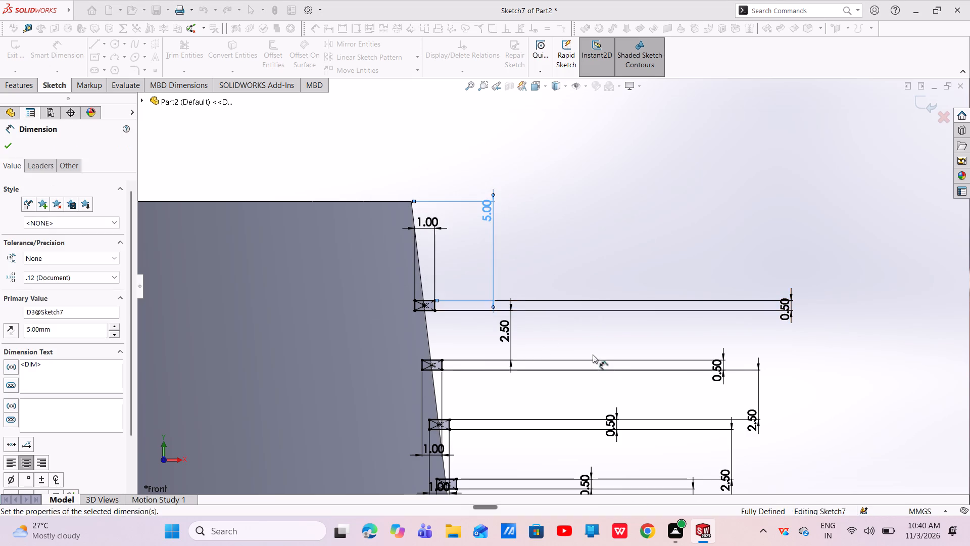
pyautogui.scroll(4, 587, 360)
pyautogui.scroll(-2, 583, 371)
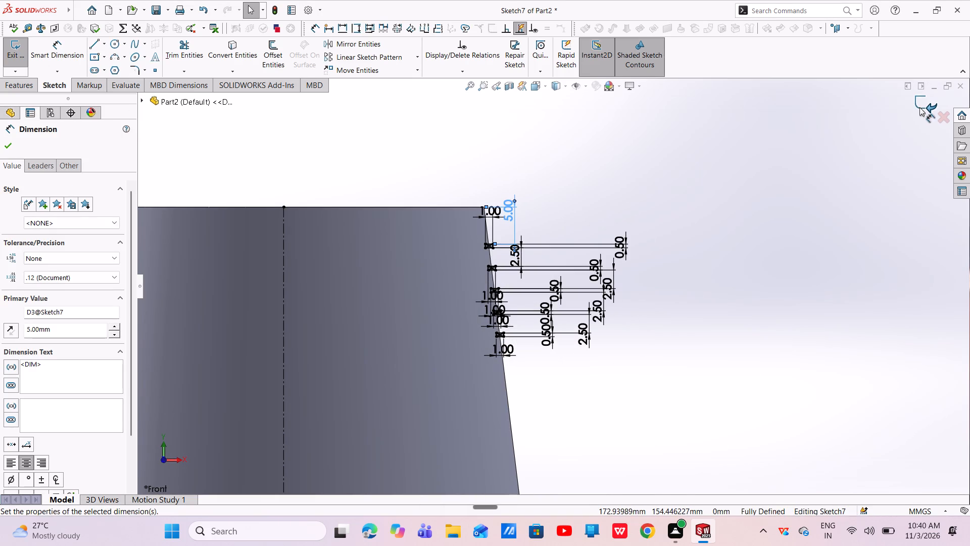
pyautogui.click(919, 107)
pyautogui.scroll(3, 607, 296)
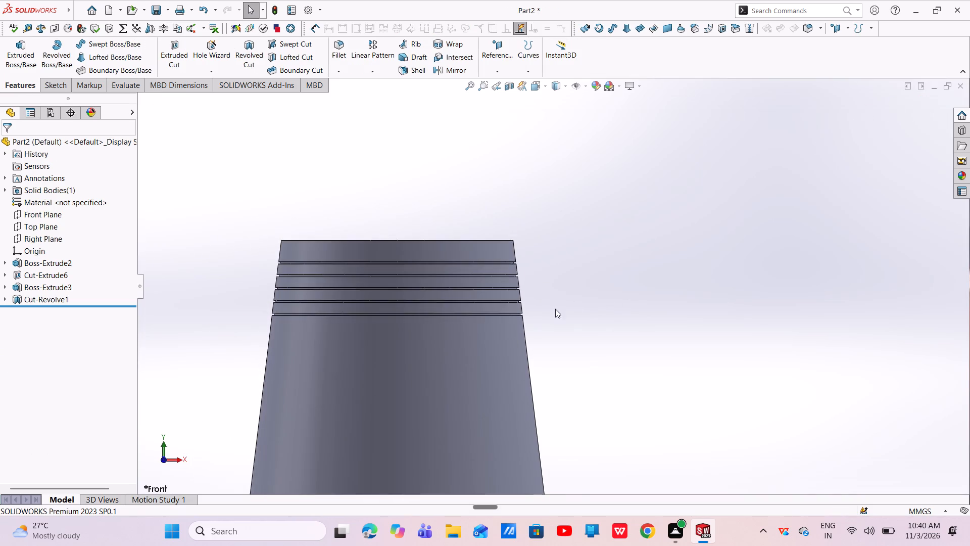
pyautogui.scroll(7, 527, 327)
pyautogui.scroll(-2, 526, 341)
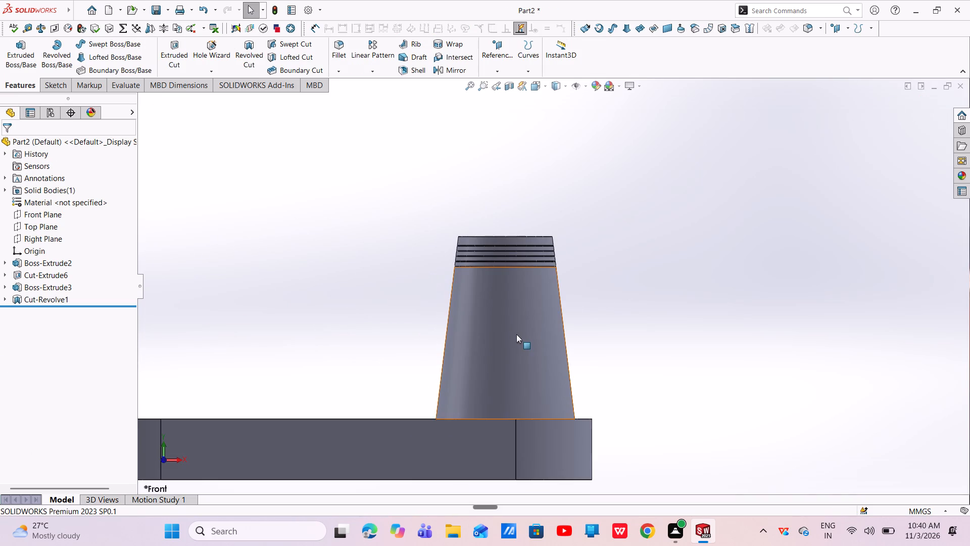
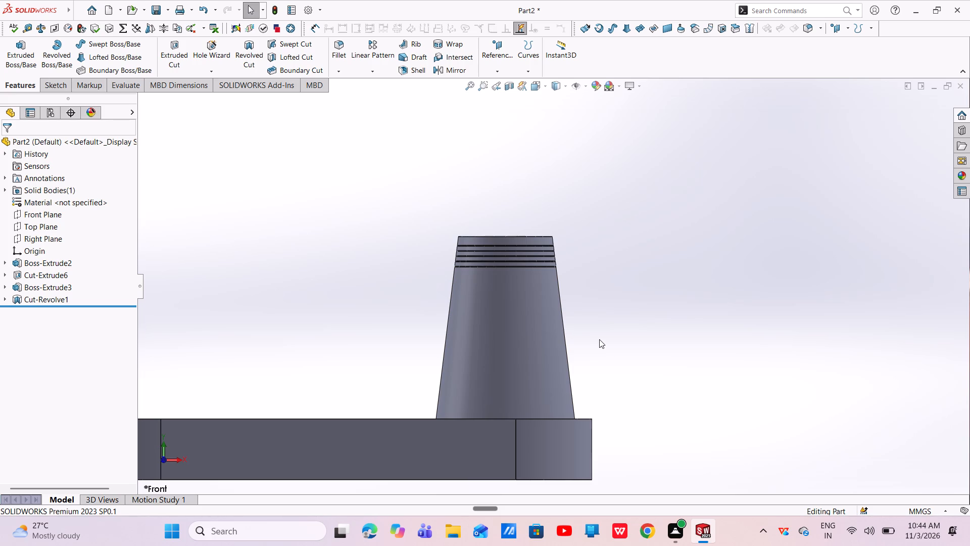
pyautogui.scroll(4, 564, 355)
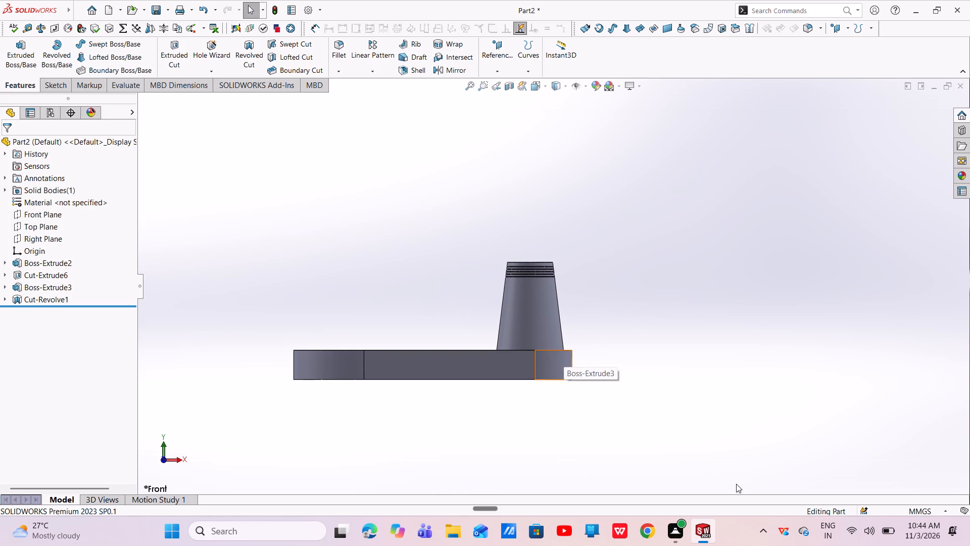
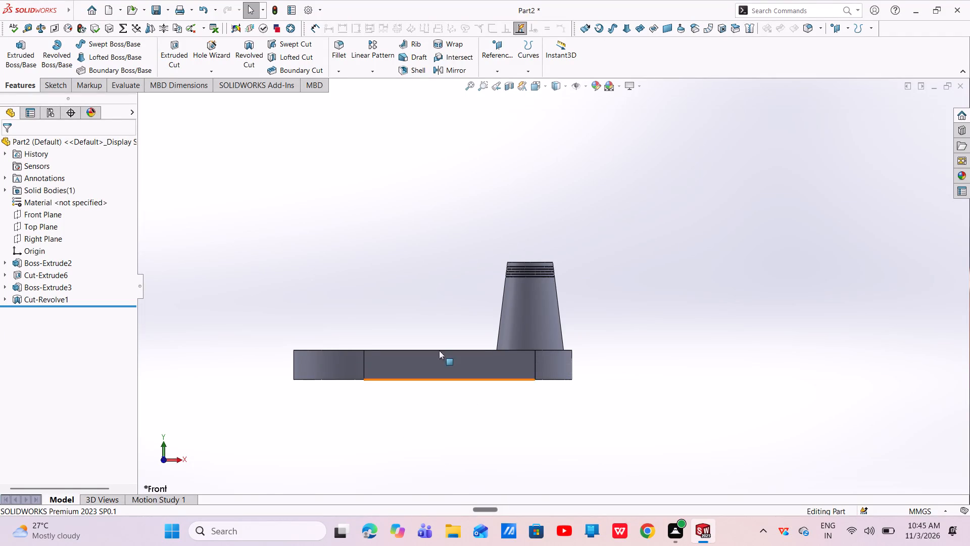
# Open the sketch of the revolved groove cut on the tapered boss for editing.
pyautogui.scroll(2, 504, 268)
pyautogui.scroll(-2, 504, 268)
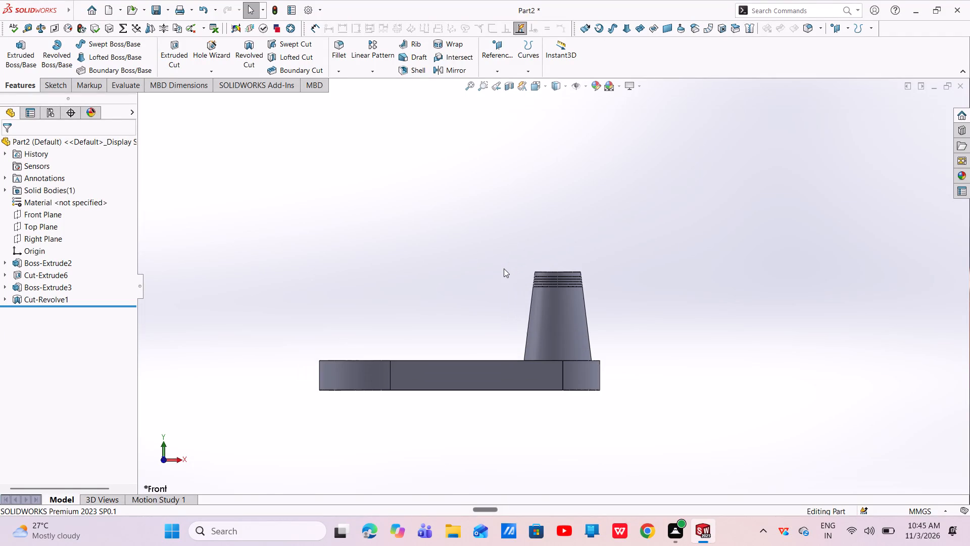
pyautogui.moveTo(504, 268); pyautogui.dragTo(517, 343, button='middle')
pyautogui.scroll(-1, 516, 324)
pyautogui.moveTo(553, 327); pyautogui.dragTo(542, 276, button='middle')
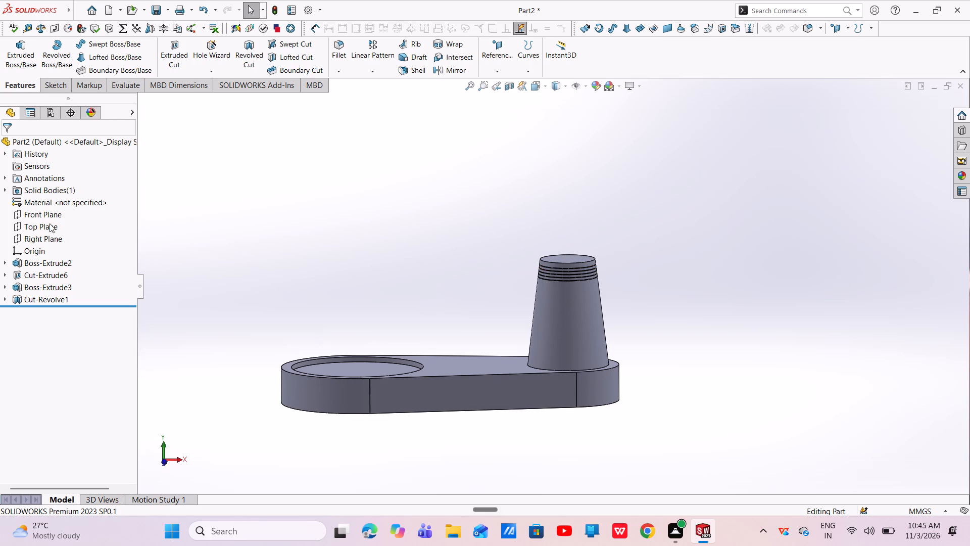
pyautogui.click(34, 300)
pyautogui.click(59, 269)
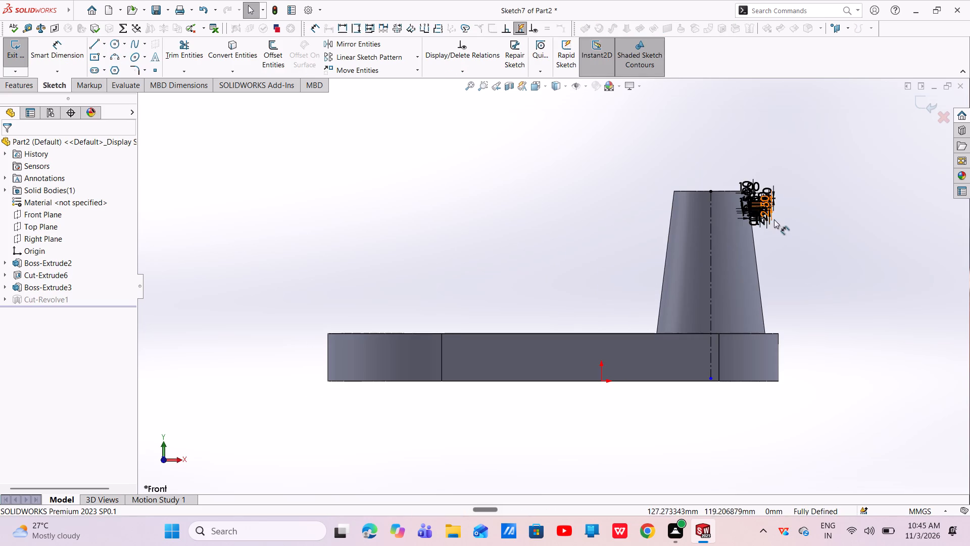
# Draw a centre rectangle about 1.07 by 0.47 mm on the boss's slanted edge, just below the lowest groove profile.
pyautogui.scroll(-7, 773, 220)
pyautogui.scroll(-6, 594, 248)
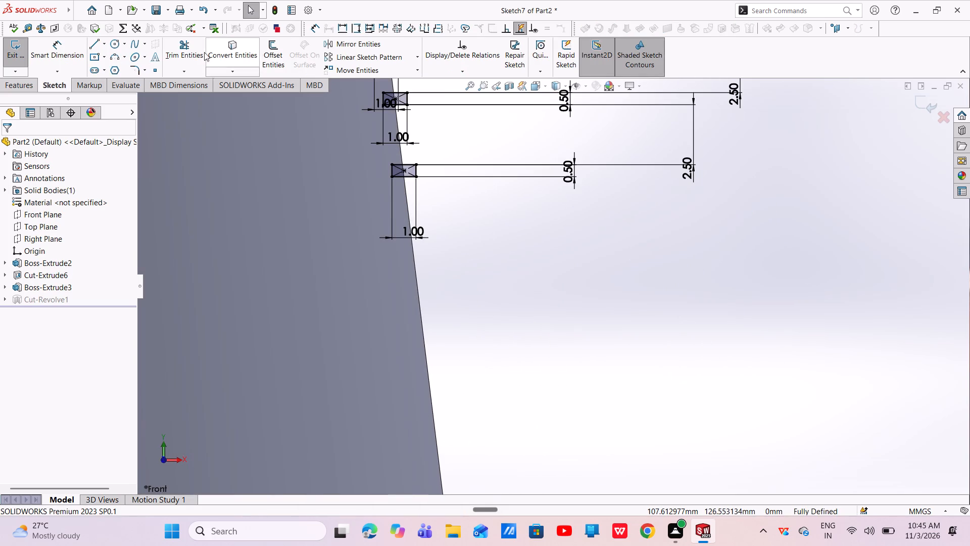
pyautogui.click(95, 56)
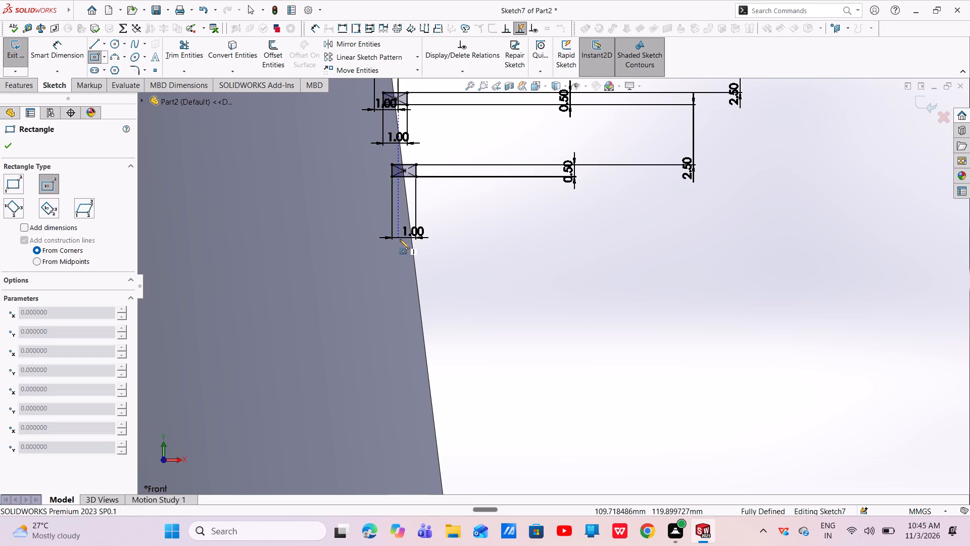
pyautogui.scroll(-2, 420, 245)
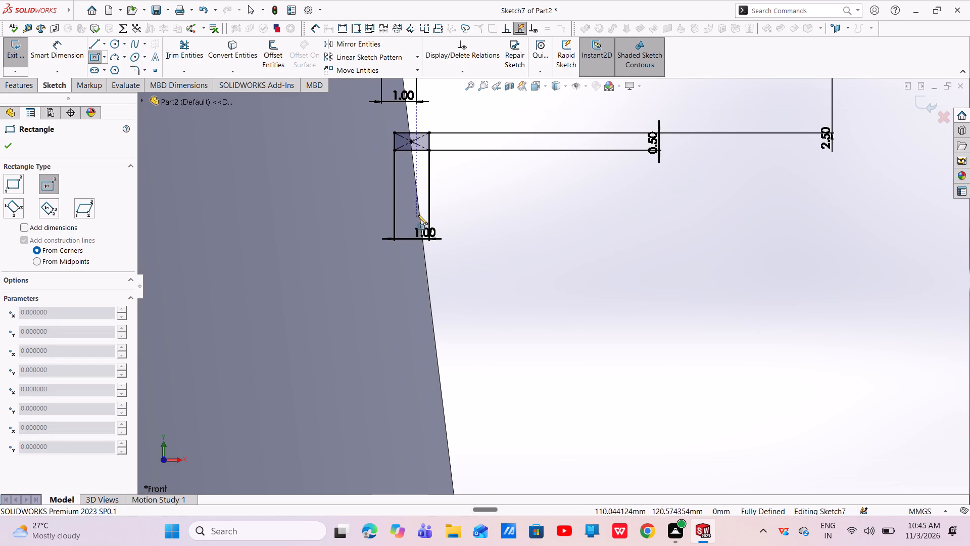
pyautogui.click(419, 204)
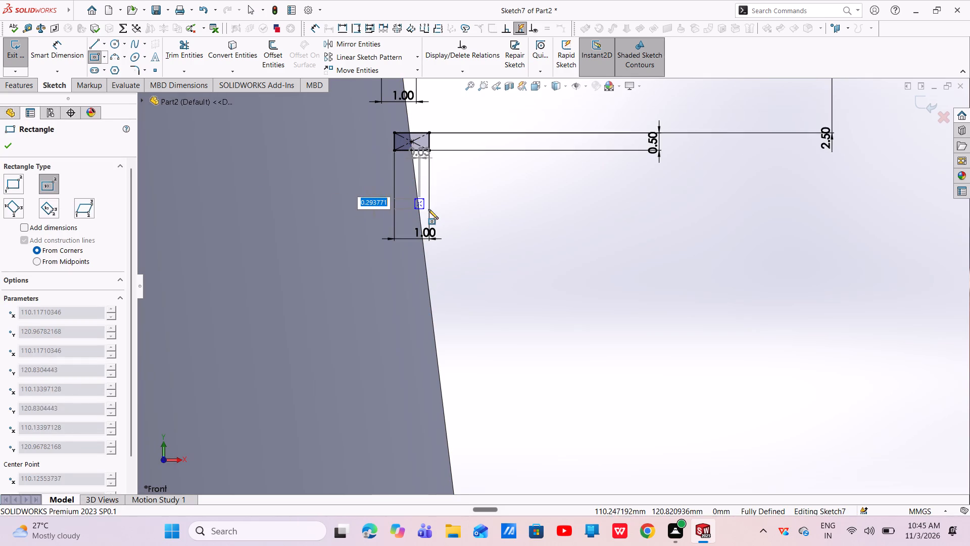
pyautogui.click(438, 212)
pyautogui.rightClick(487, 212)
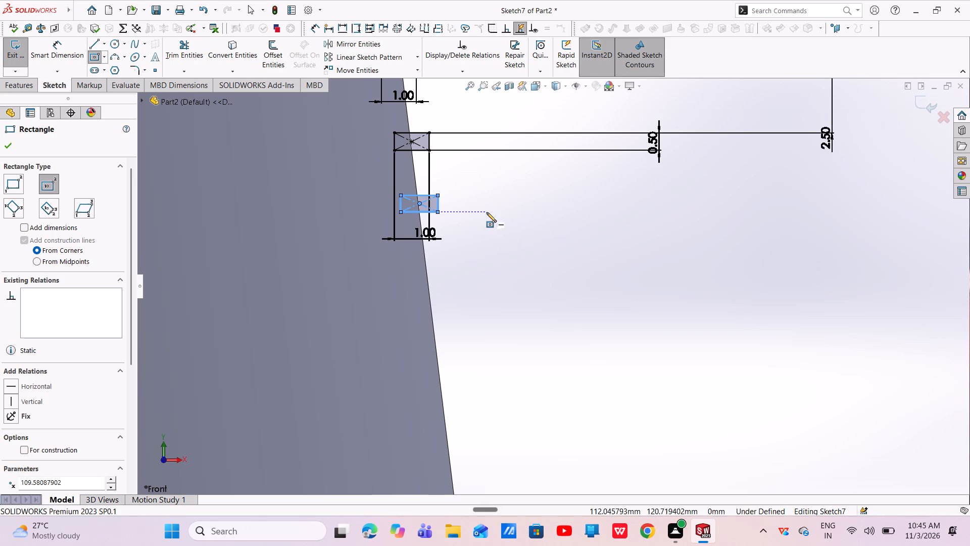
pyautogui.click(499, 219)
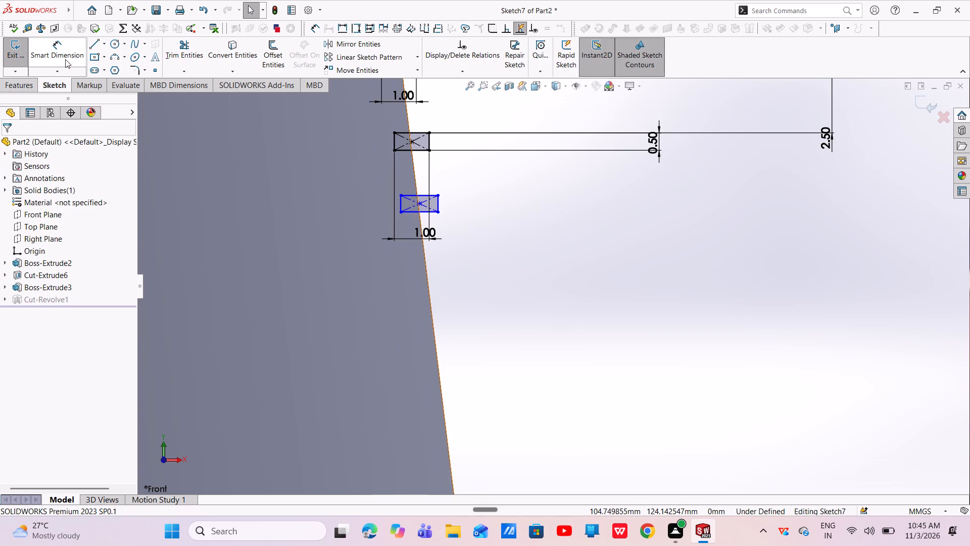
# Move the 1 mm width dimension of the groove profile above the new rectangle up close beneath its own profile.
pyautogui.click(65, 59)
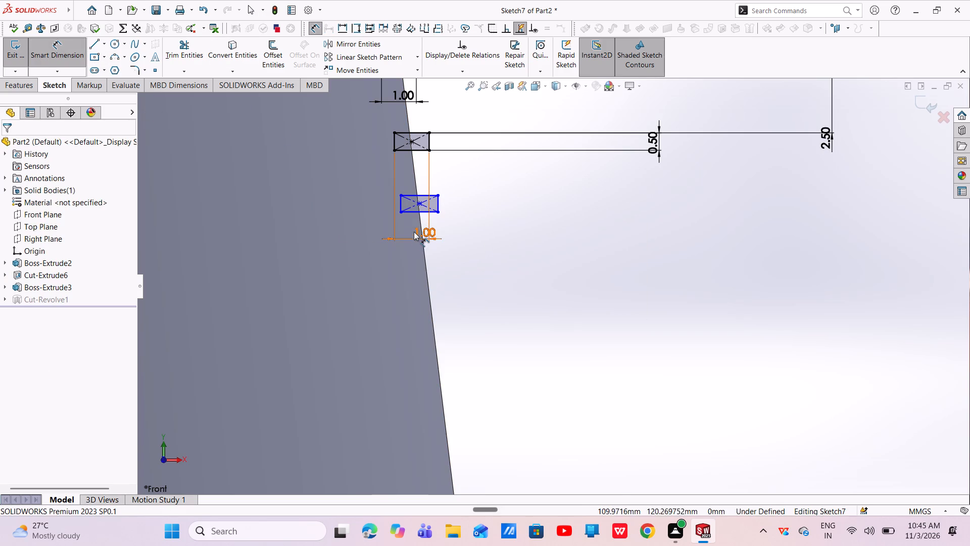
pyautogui.press('Escape')
pyautogui.press('Escape')
pyautogui.moveTo(423, 239); pyautogui.dragTo(422, 239)
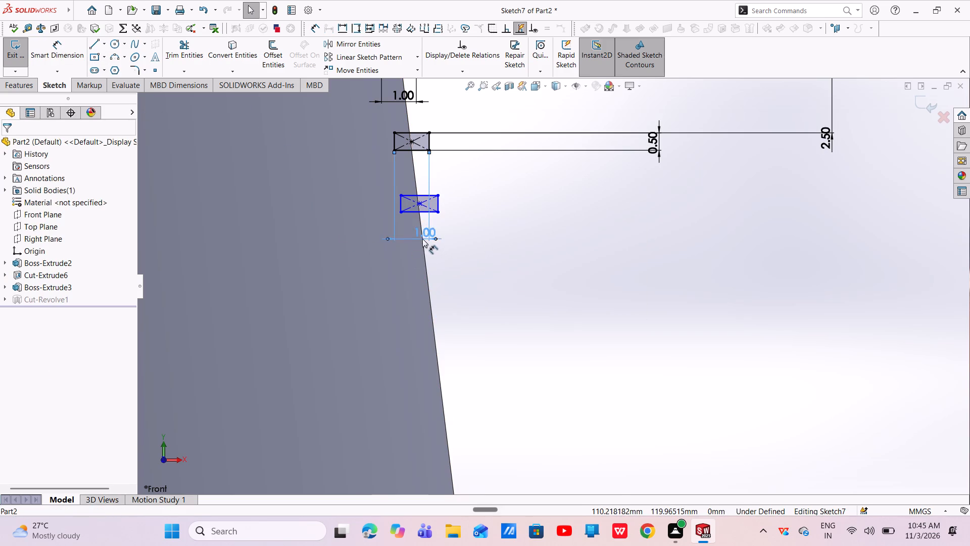
pyautogui.moveTo(422, 239); pyautogui.dragTo(428, 163)
pyautogui.press('Escape')
pyautogui.press('Escape')
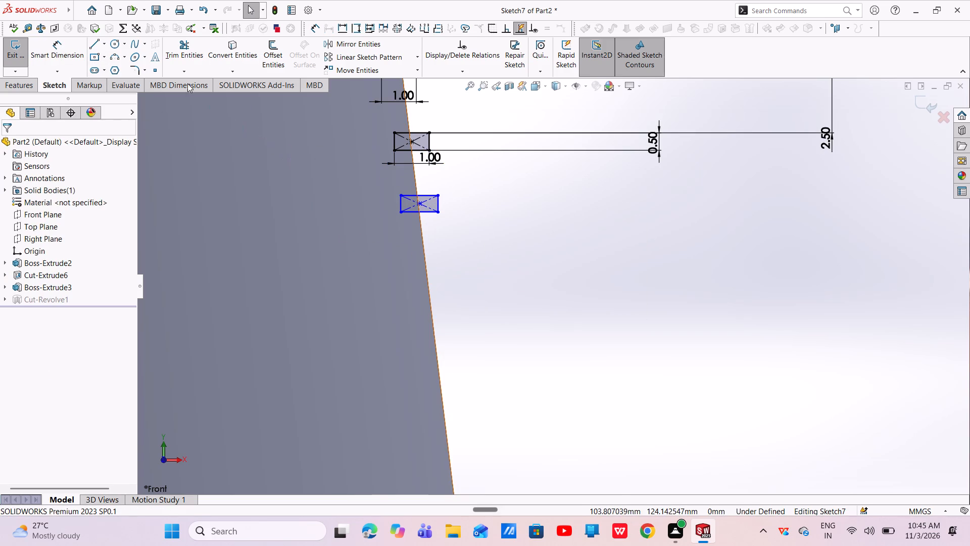
# Dimension the new rectangle 1 mm wide and 0.5 mm high.
pyautogui.moveTo(55, 51); pyautogui.dragTo(60, 45)
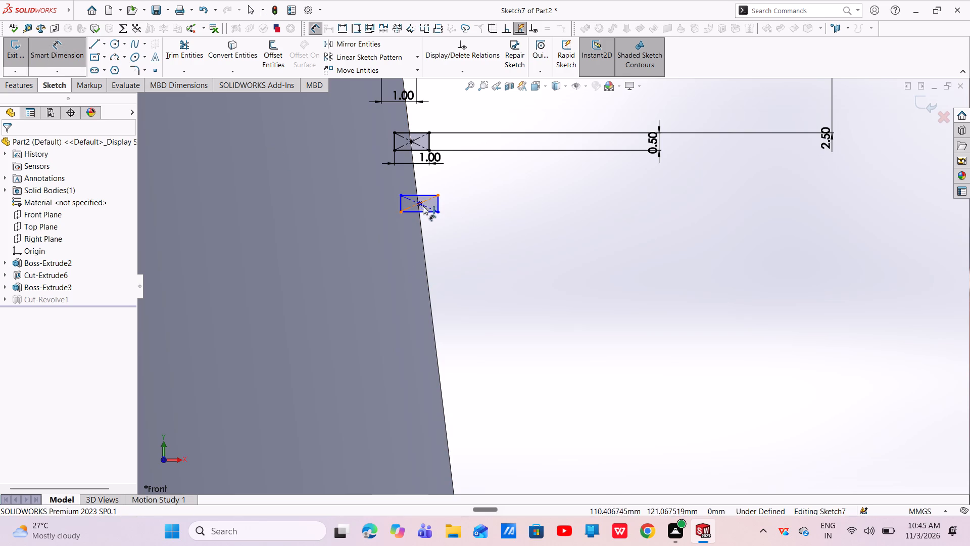
pyautogui.click(425, 211)
pyautogui.click(427, 227)
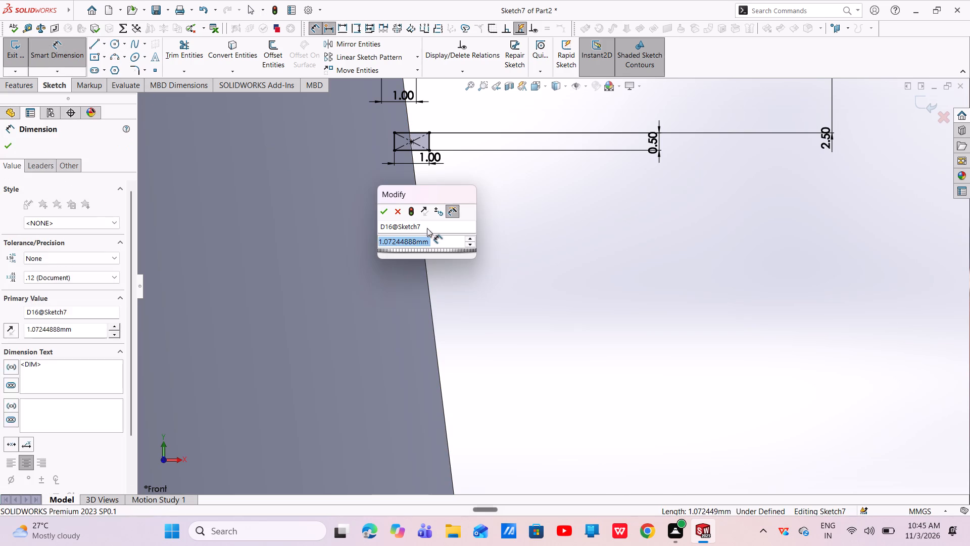
pyautogui.press('BackSpace')
pyautogui.press('1')
pyautogui.press('Return')
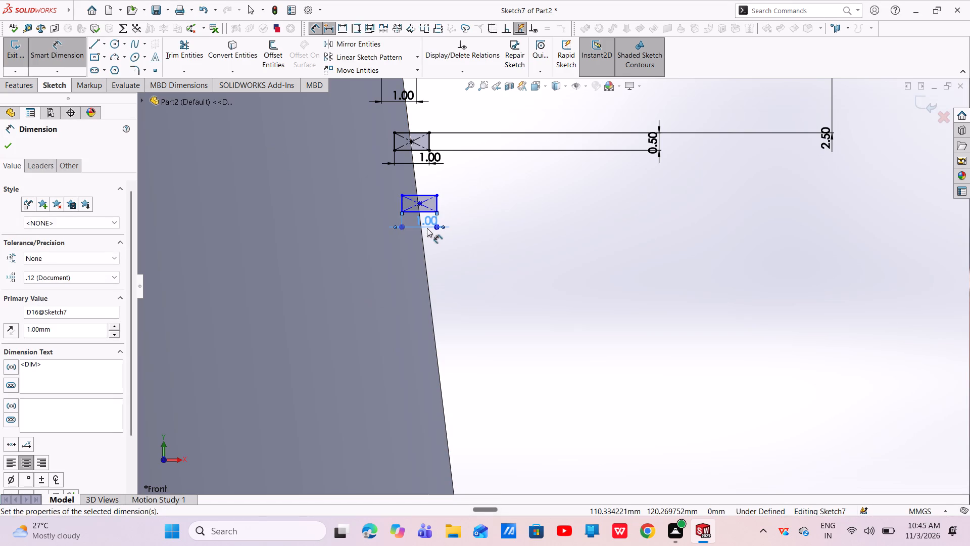
pyautogui.click(439, 201)
pyautogui.click(475, 210)
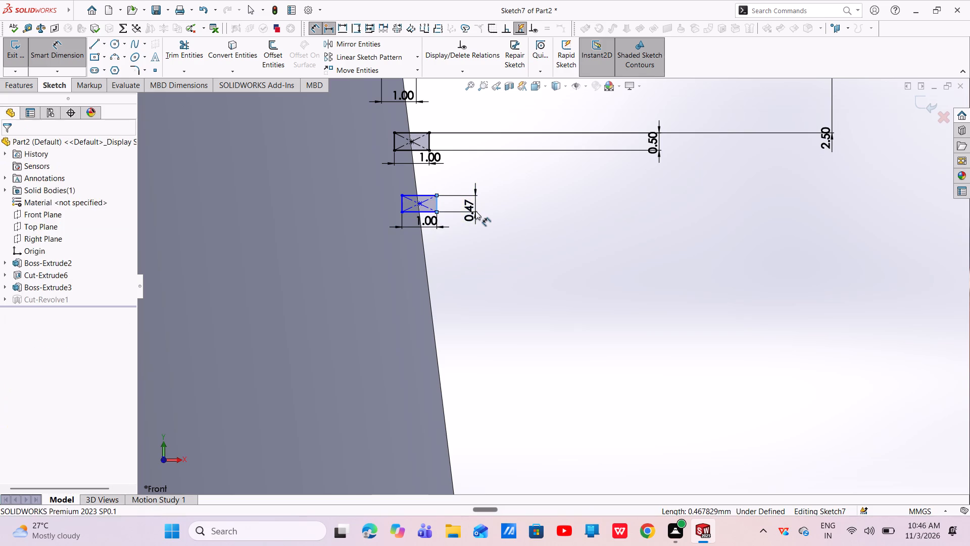
pyautogui.press('BackSpace')
pyautogui.write('0.5')
pyautogui.press('Return')
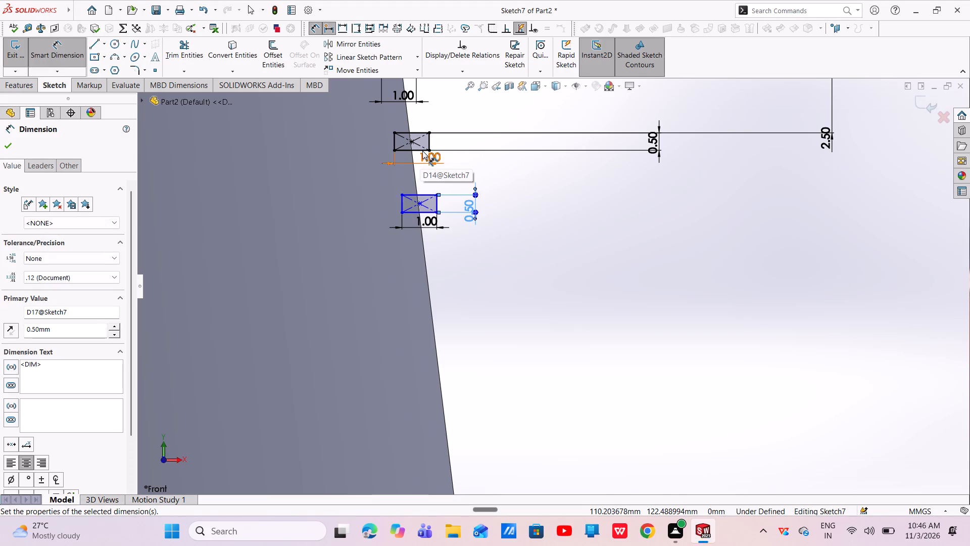
# Dimension the gap between the new rectangle's top edge and the bottom edge of the profile above as 2.5 mm.
pyautogui.click(408, 149)
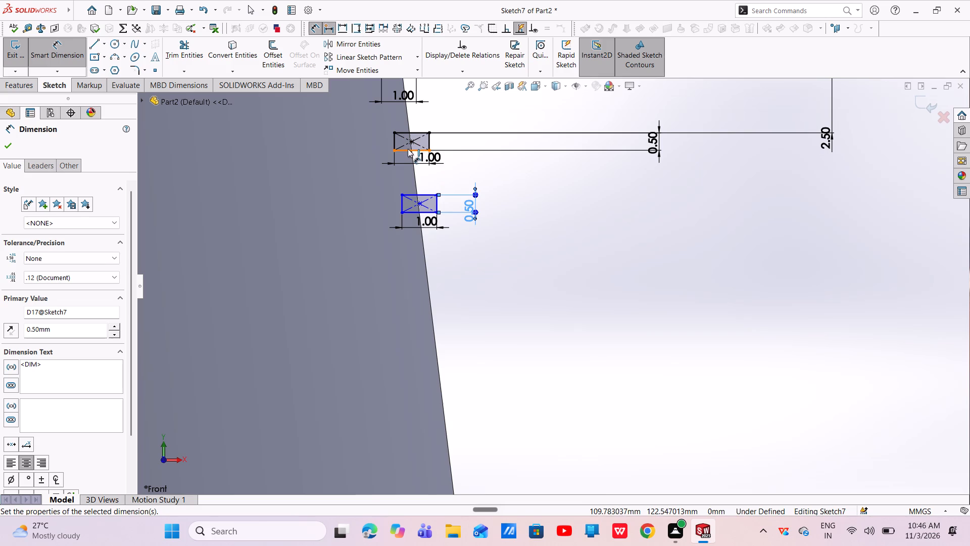
pyautogui.click(417, 193)
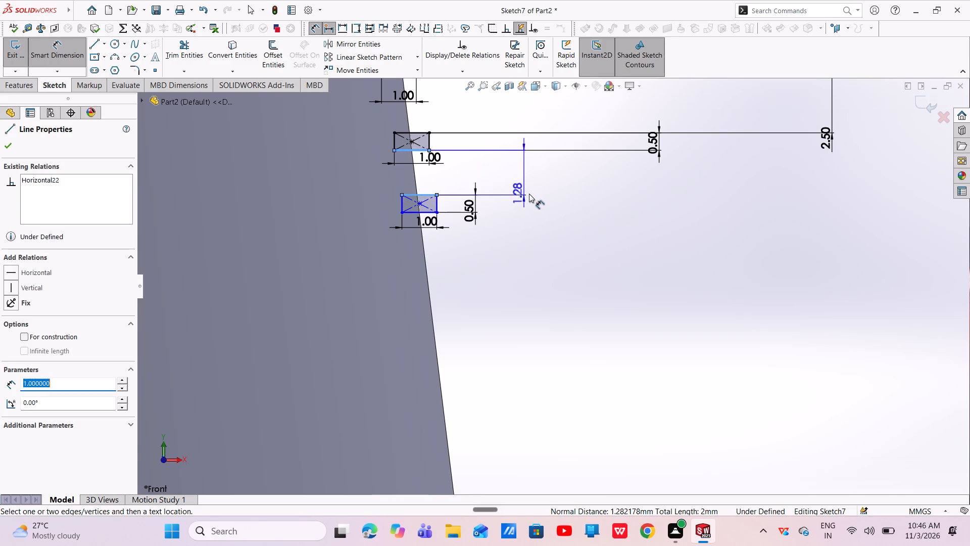
pyautogui.click(536, 194)
pyautogui.press('BackSpace')
pyautogui.press('2')
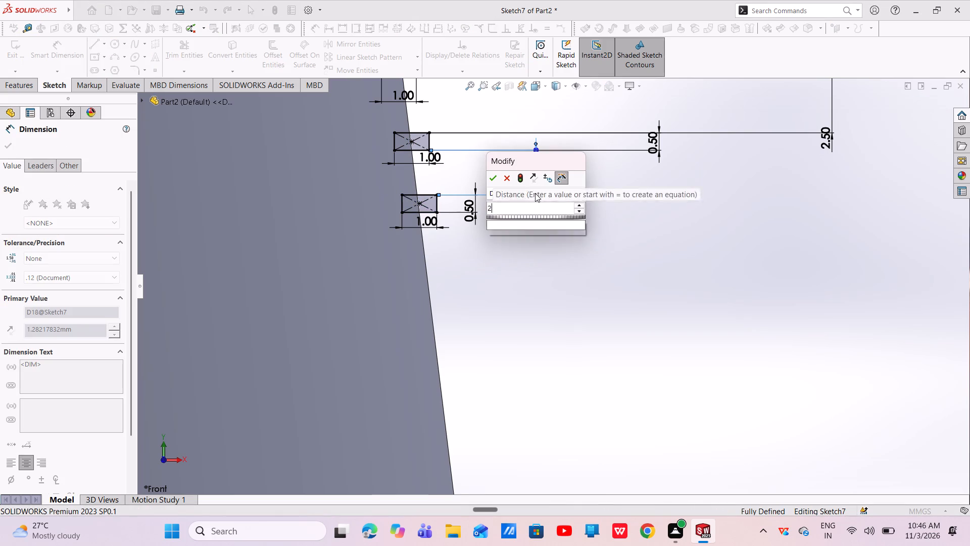
pyautogui.write('.5')
pyautogui.press('Return')
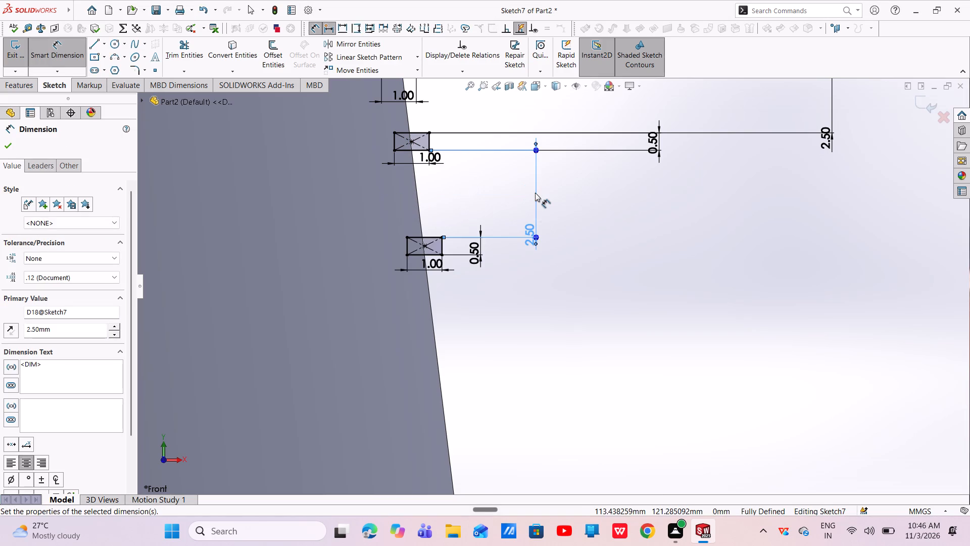
pyautogui.scroll(5, 552, 236)
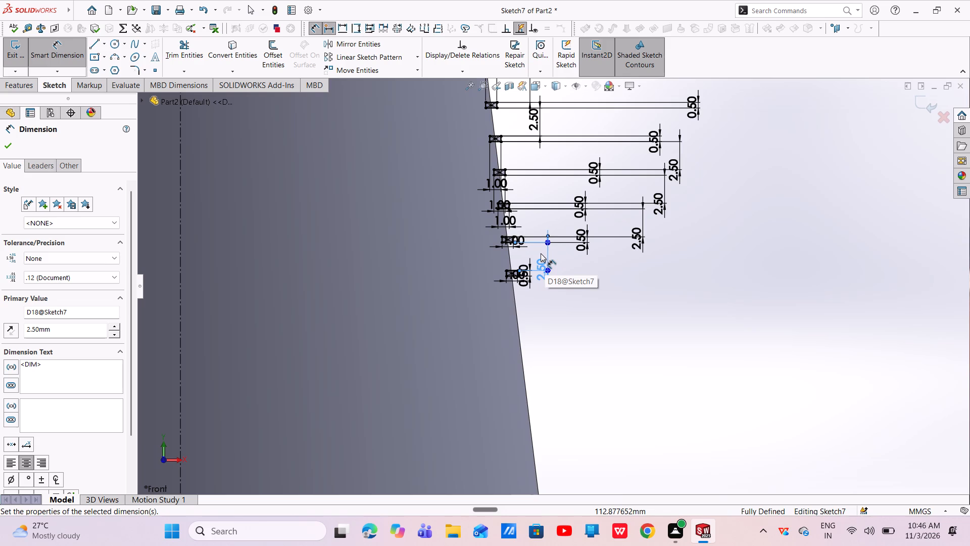
pyautogui.scroll(3, 539, 297)
pyautogui.scroll(-6, 539, 297)
pyautogui.press('Escape')
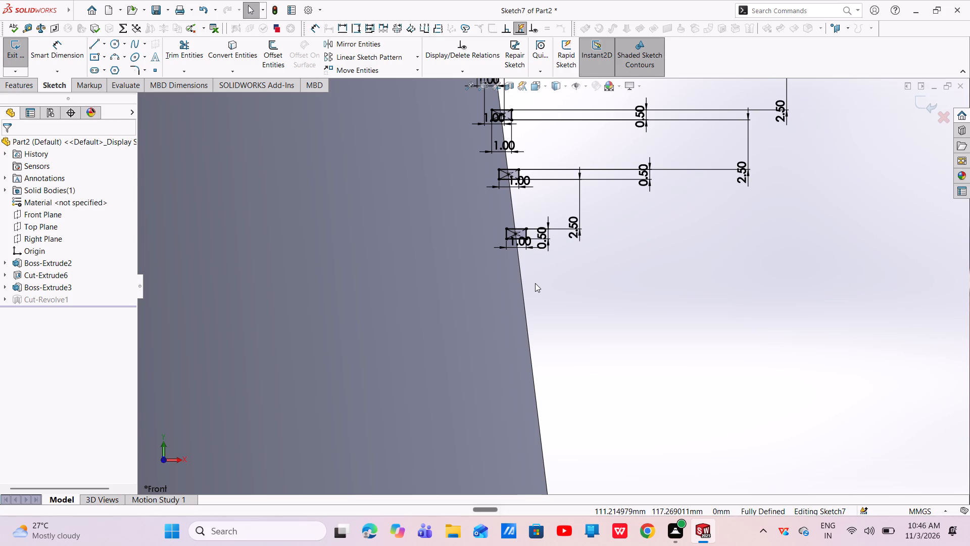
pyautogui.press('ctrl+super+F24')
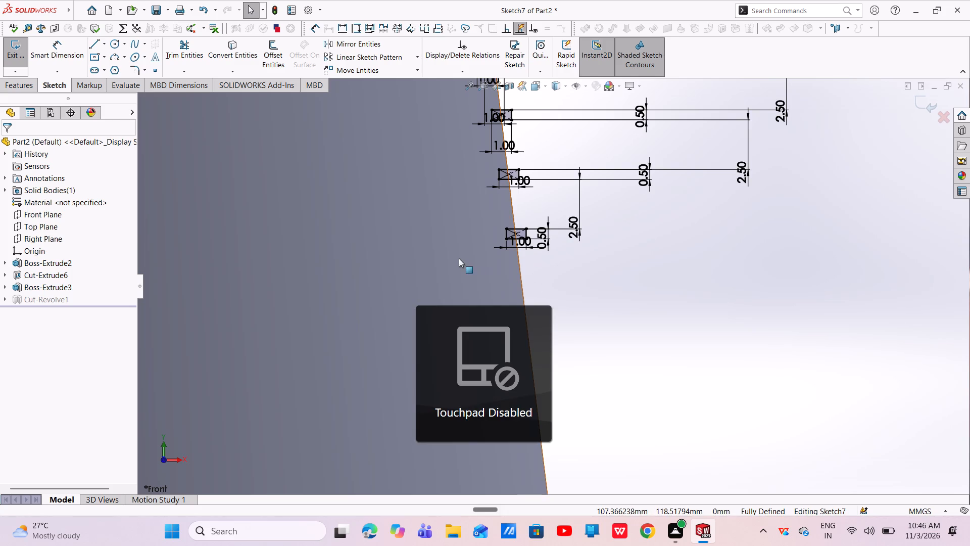
# Draw another centre rectangle about 1.5 by 0.68 mm on the boss's slanted edge, below the lowest groove profile.
pyautogui.click(95, 59)
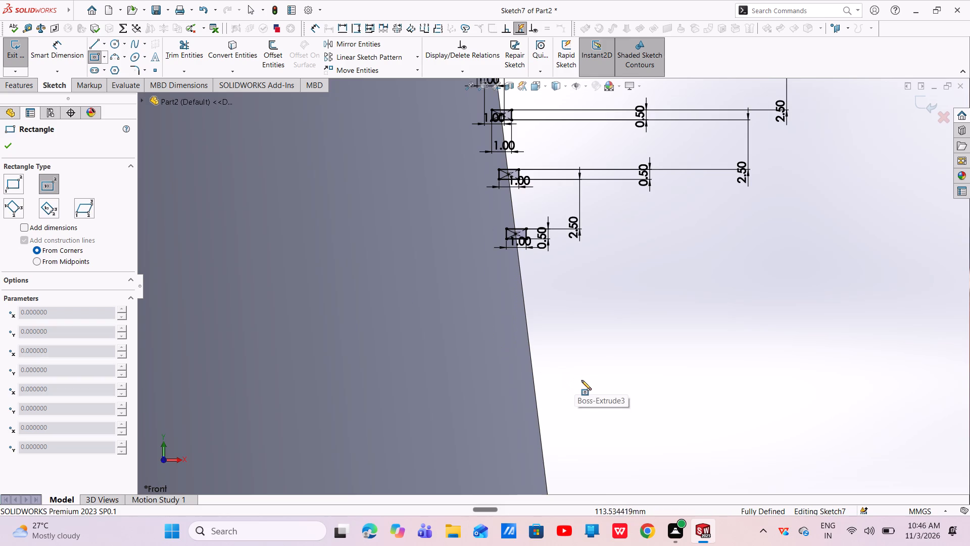
pyautogui.scroll(-3, 544, 304)
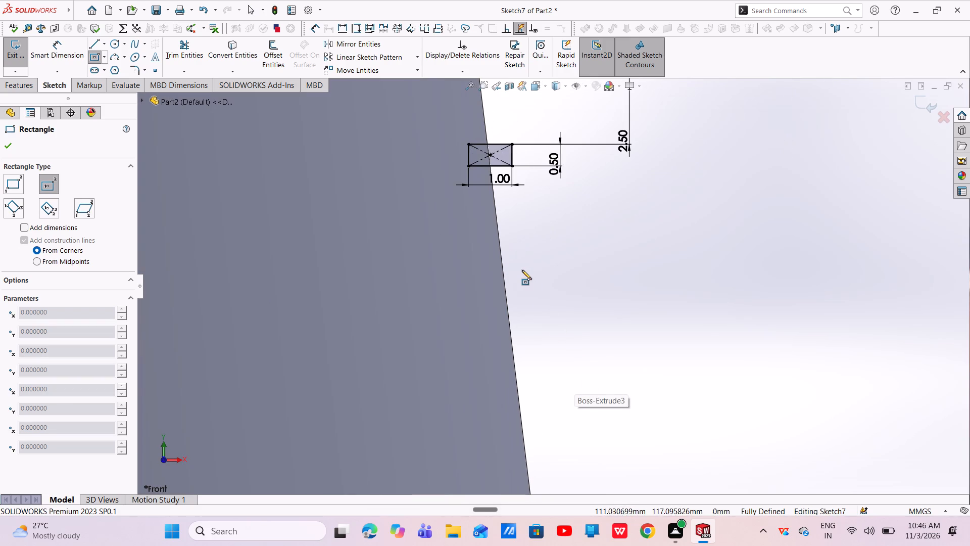
pyautogui.click(501, 254)
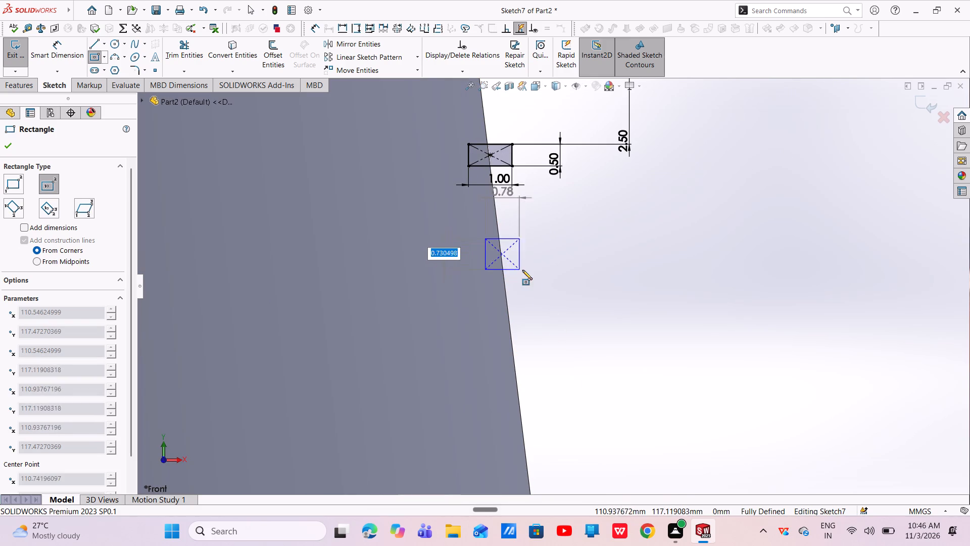
pyautogui.click(535, 269)
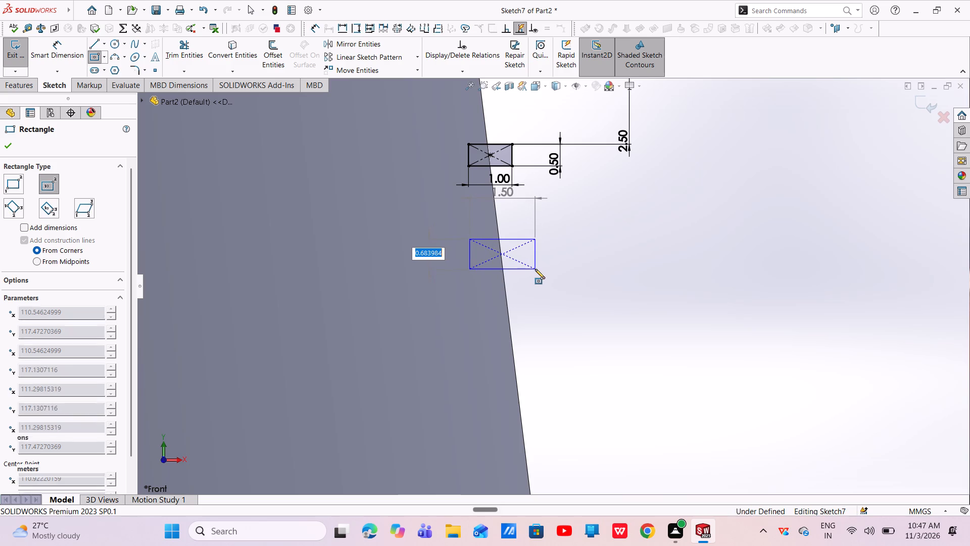
pyautogui.rightClick(594, 270)
pyautogui.click(603, 275)
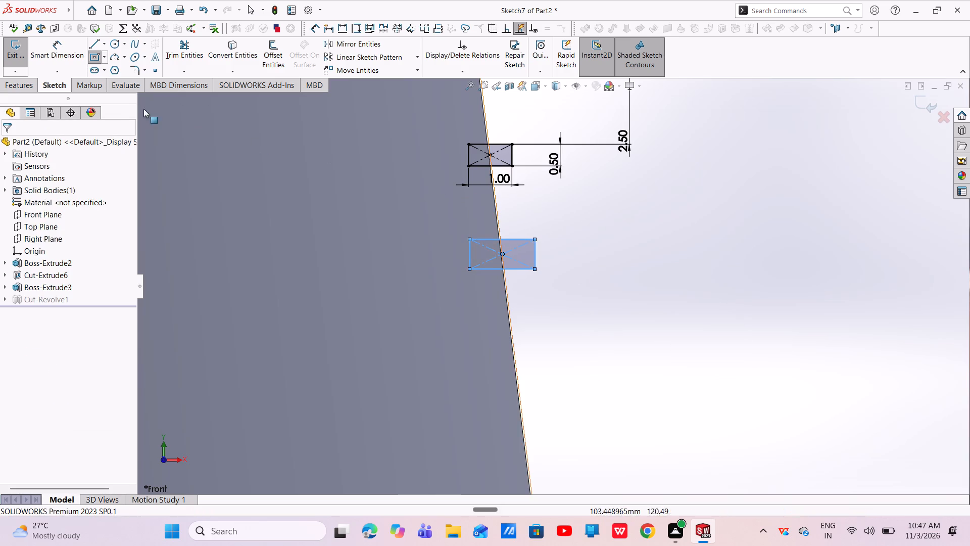
# Dimension the newly drawn lowest rectangle 1 mm wide and 0.5 mm high.
pyautogui.click(77, 49)
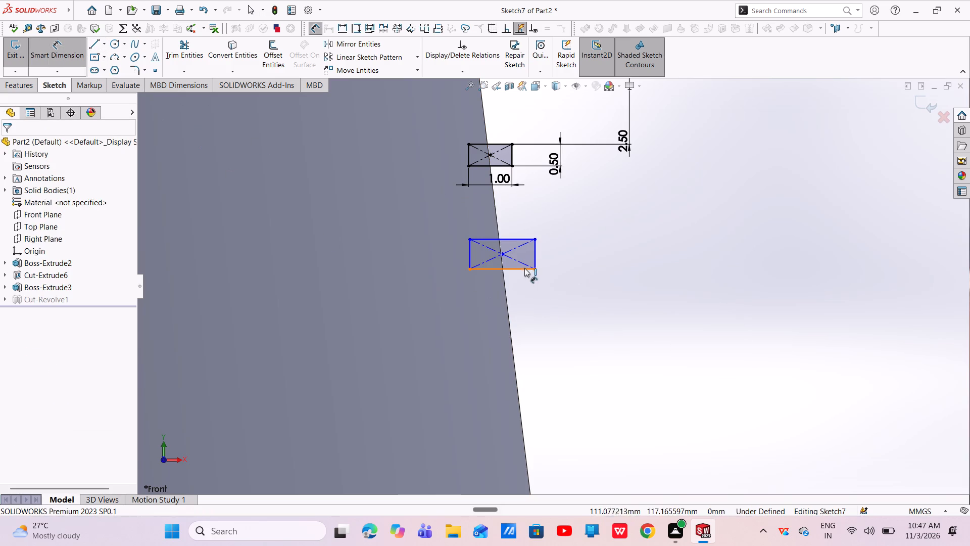
pyautogui.click(523, 268)
pyautogui.click(524, 299)
pyautogui.press('BackSpace')
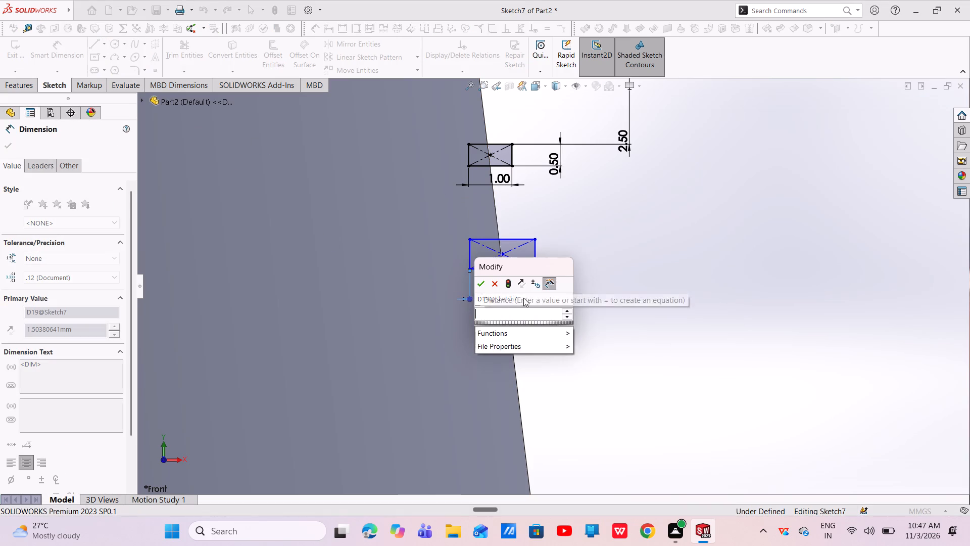
pyautogui.press('1')
pyautogui.press('Return')
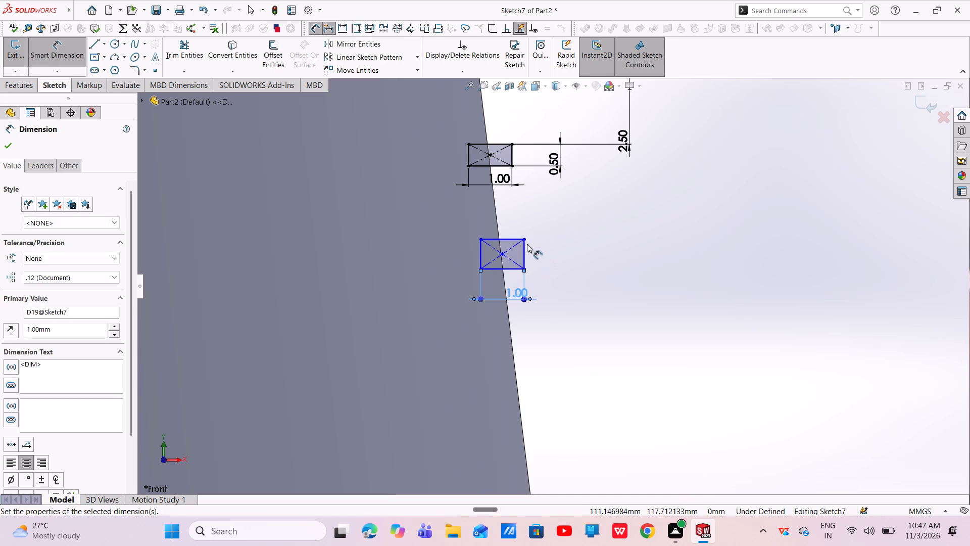
pyautogui.click(523, 247)
pyautogui.click(575, 258)
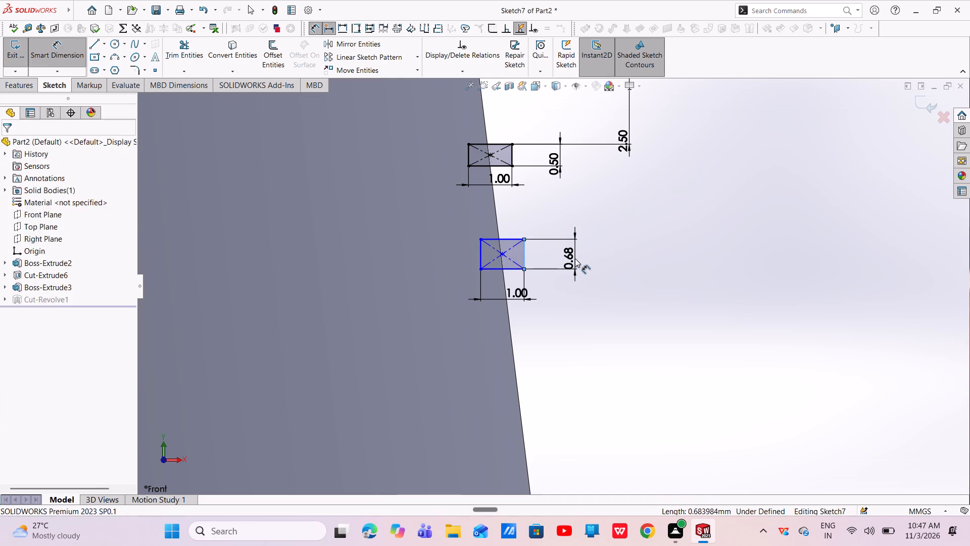
pyautogui.press('BackSpace')
pyautogui.write('0.5')
pyautogui.press('Return')
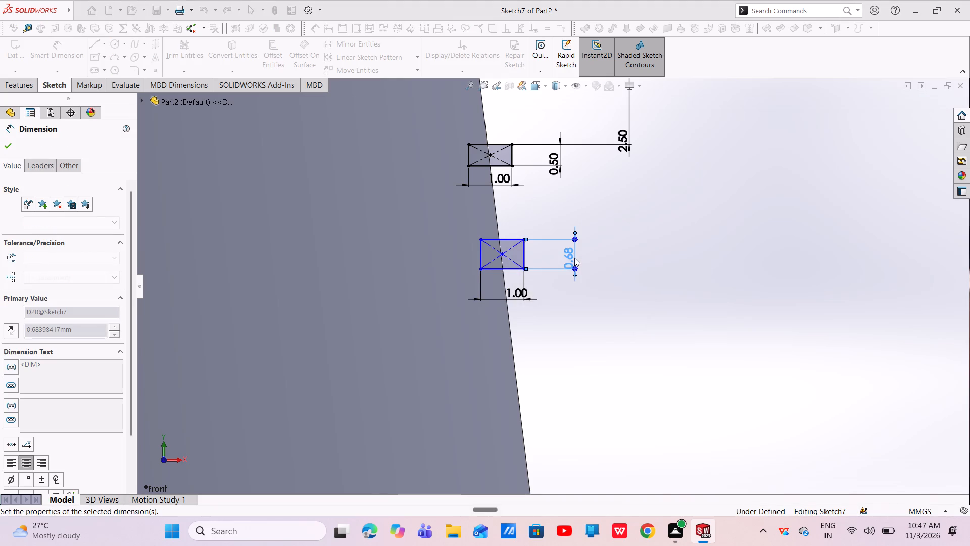
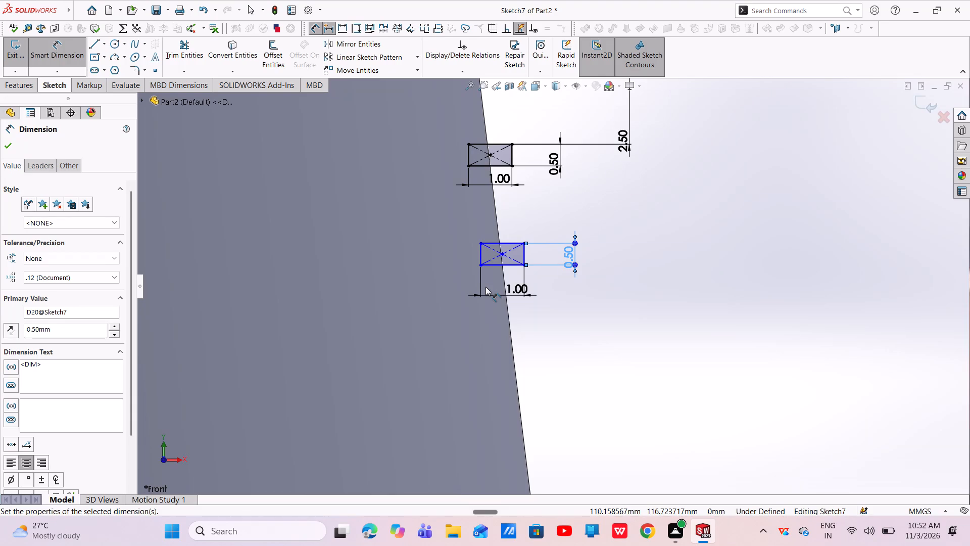
# Dimension the gap between the lowest rectangle's top edge and the bottom edge of the profile above as 2.5 mm.
pyautogui.click(497, 166)
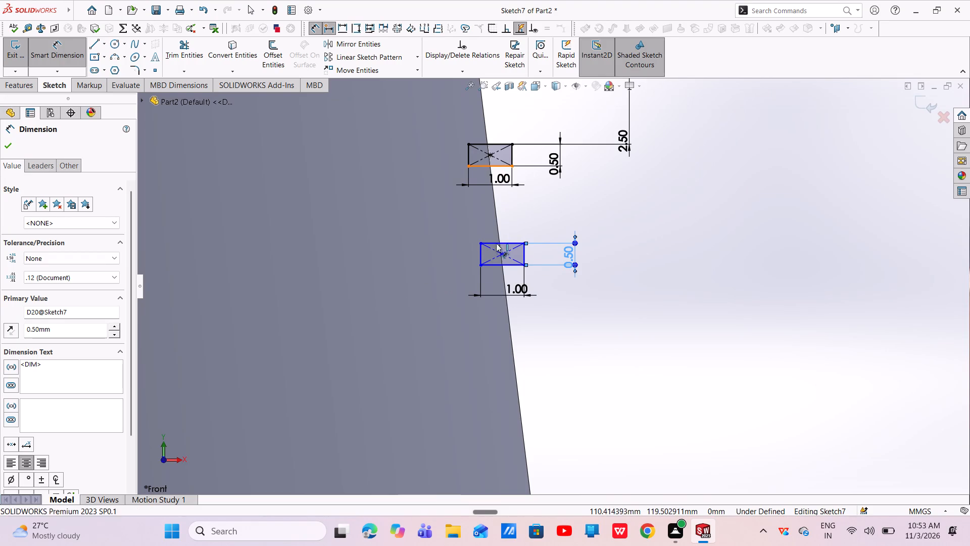
pyautogui.click(501, 242)
pyautogui.click(684, 202)
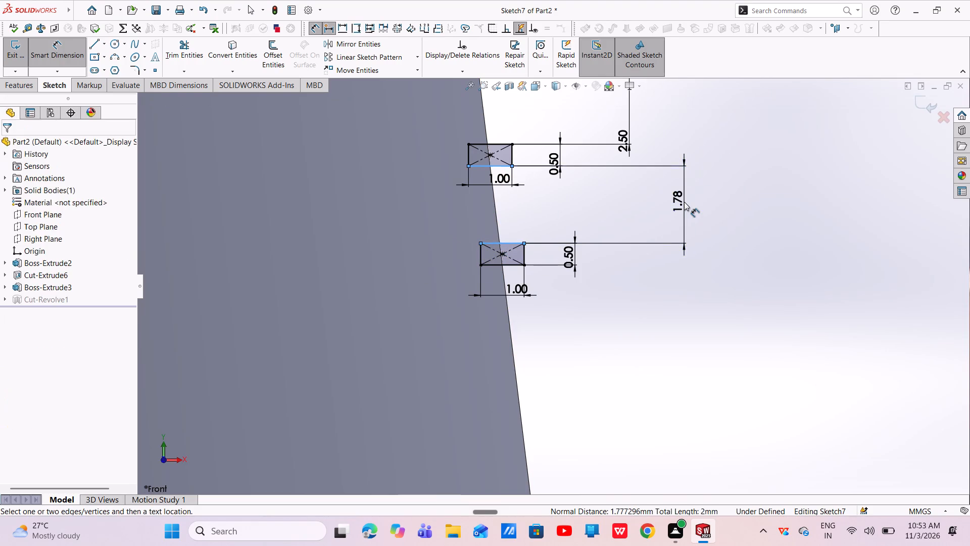
pyautogui.press('BackSpace')
pyautogui.write('25')
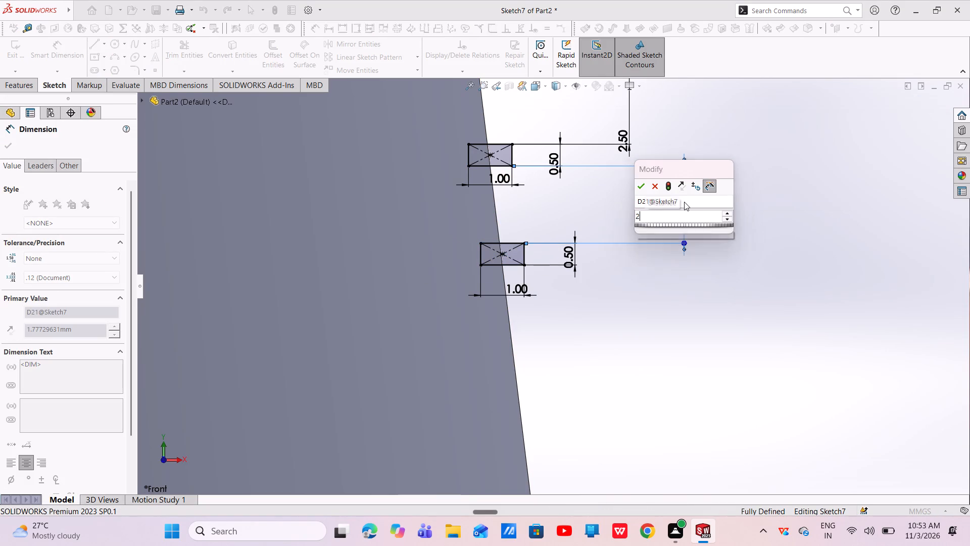
pyautogui.press('BackSpace')
pyautogui.write('.5')
pyautogui.press('Return')
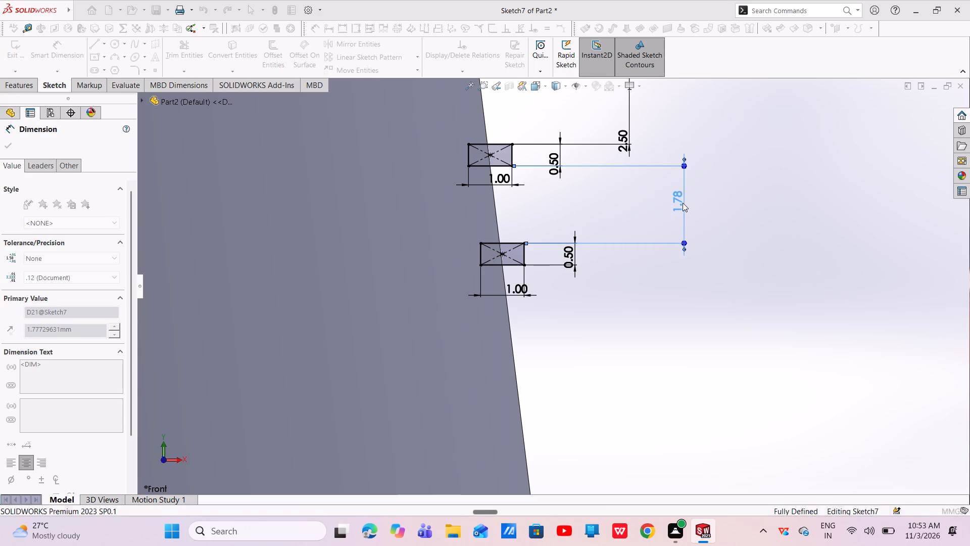
pyautogui.scroll(2, 716, 194)
pyautogui.scroll(-1, 716, 194)
pyautogui.scroll(3, 716, 194)
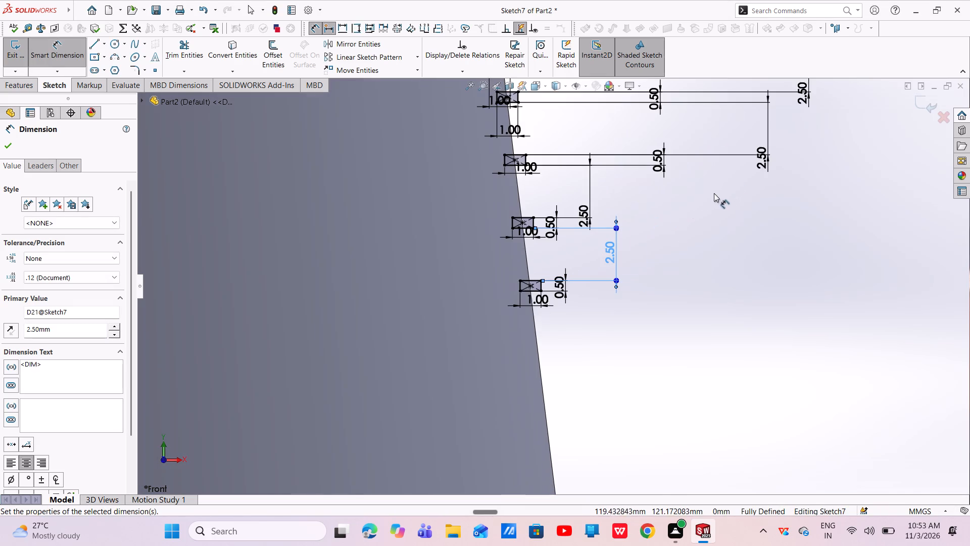
pyautogui.scroll(3, 681, 196)
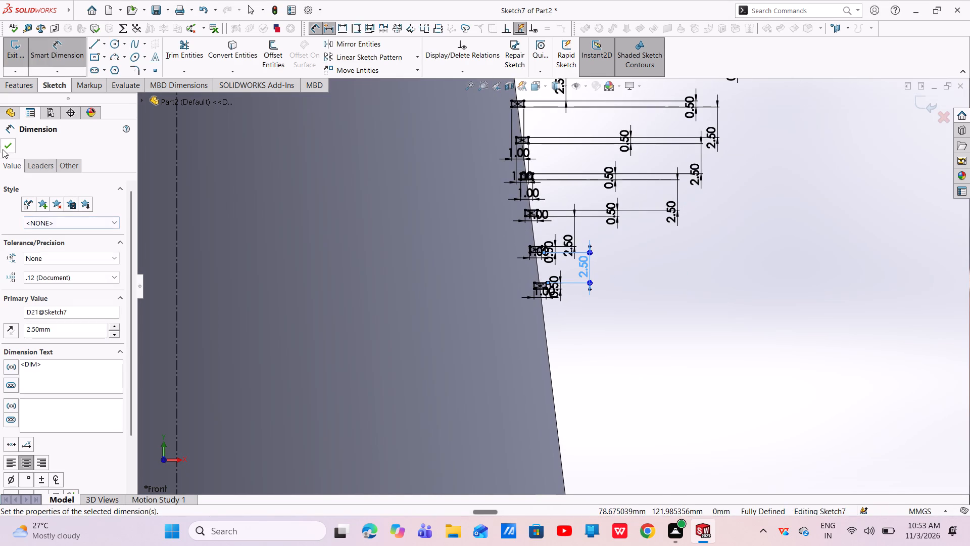
pyautogui.click(3, 149)
# Move the 0.5 mm height dimensions of the upper five groove profiles close beside their rectangles.
pyautogui.scroll(-6, 503, 155)
pyautogui.scroll(5, 567, 201)
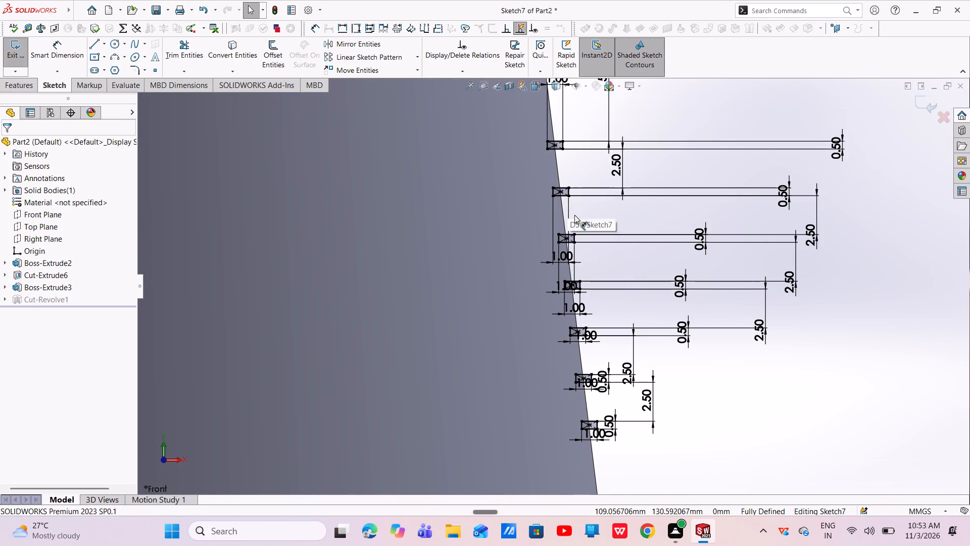
pyautogui.scroll(-5, 622, 159)
pyautogui.scroll(4, 622, 159)
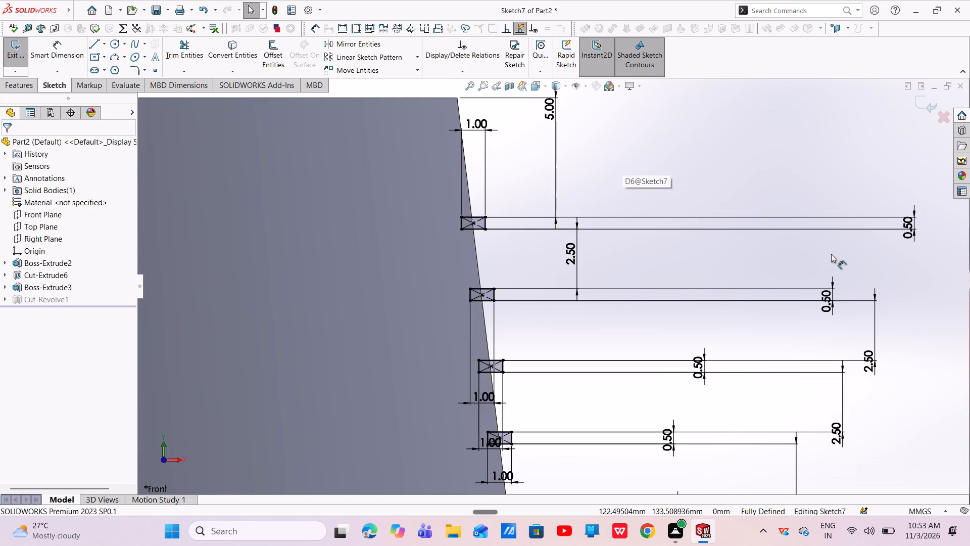
pyautogui.moveTo(909, 220); pyautogui.dragTo(498, 232)
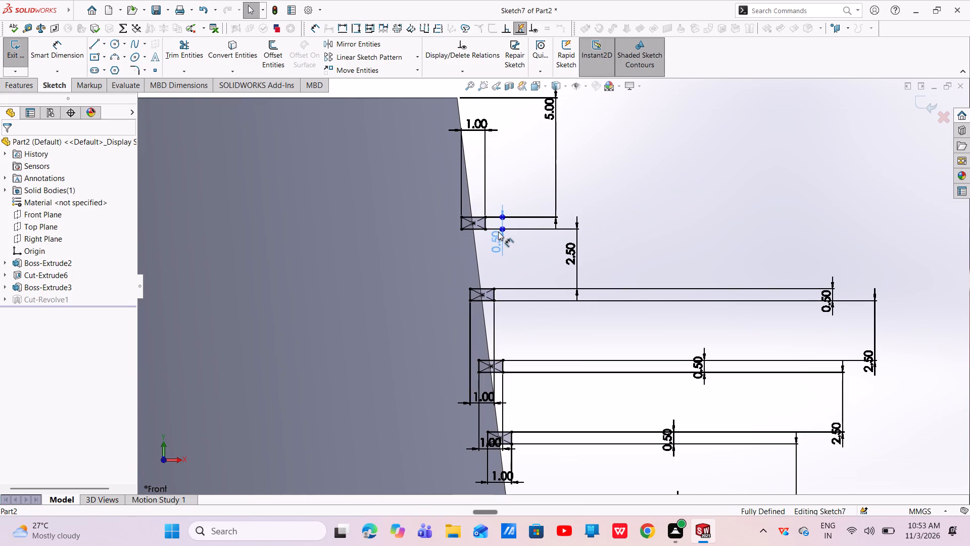
pyautogui.moveTo(498, 232); pyautogui.dragTo(499, 229)
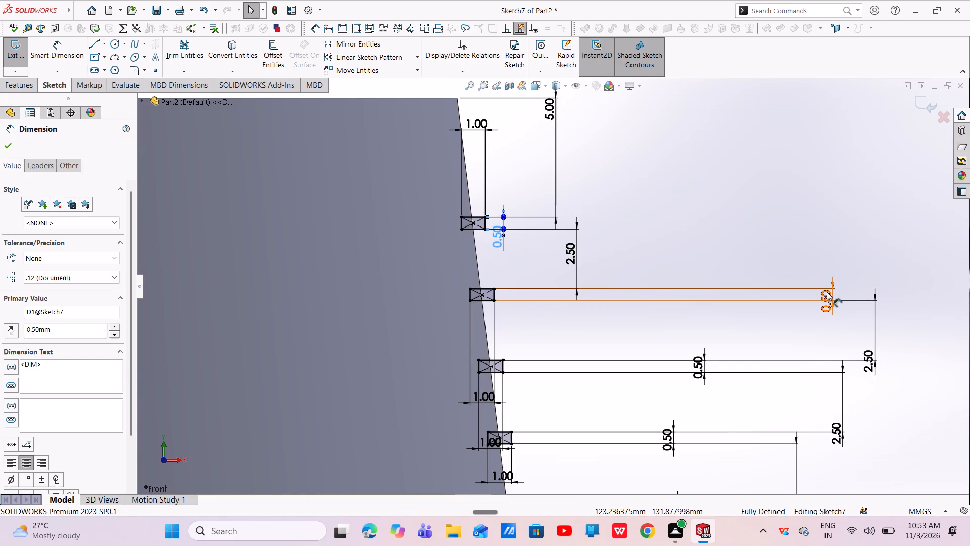
pyautogui.moveTo(827, 292); pyautogui.dragTo(518, 285)
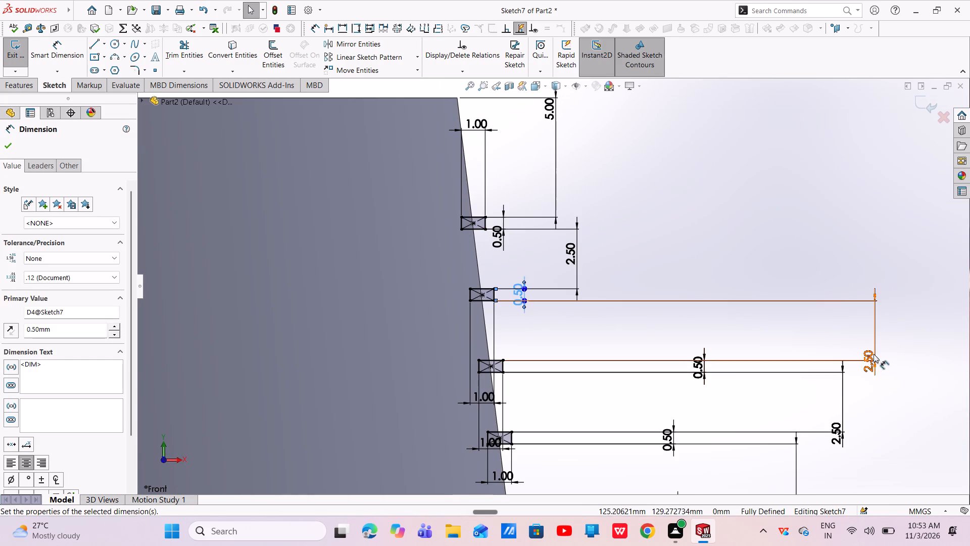
pyautogui.moveTo(699, 369); pyautogui.dragTo(526, 376)
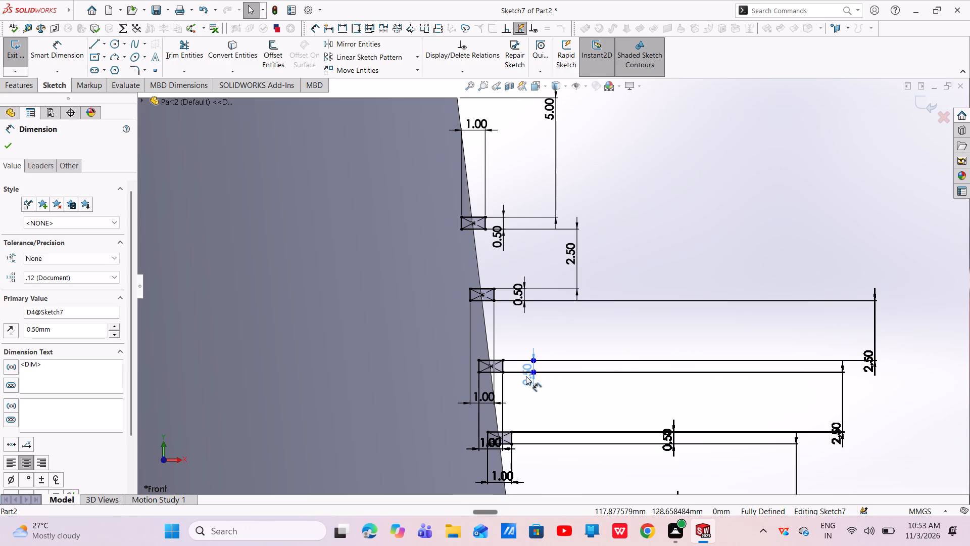
pyautogui.moveTo(526, 376); pyautogui.dragTo(522, 377)
pyautogui.scroll(4, 625, 383)
pyautogui.scroll(-4, 653, 381)
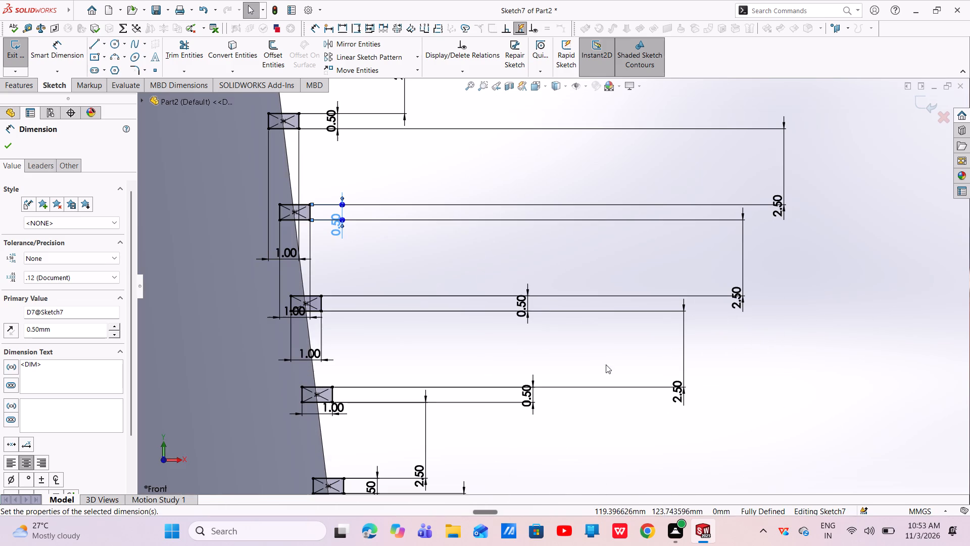
pyautogui.moveTo(529, 304); pyautogui.dragTo(370, 313)
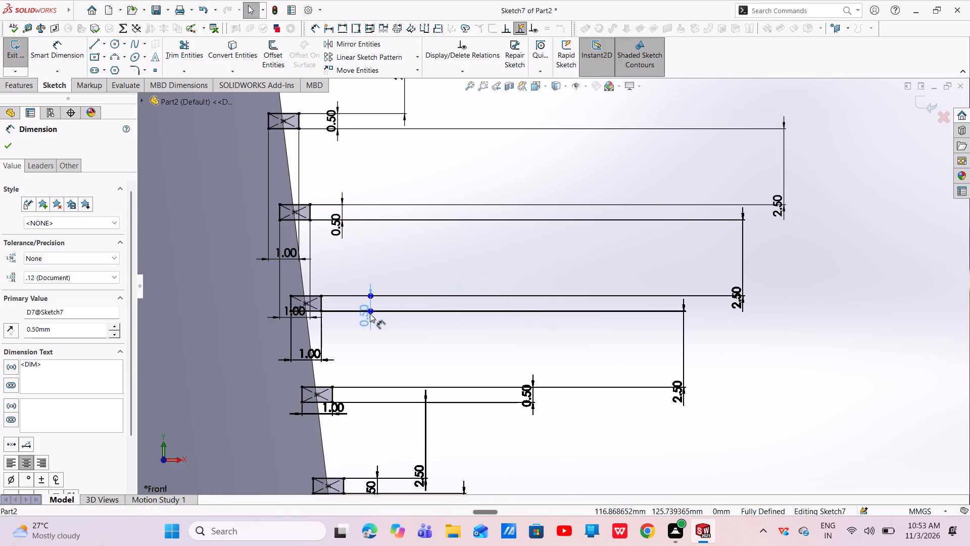
pyautogui.moveTo(370, 313); pyautogui.dragTo(356, 313)
pyautogui.moveTo(534, 397); pyautogui.dragTo(377, 394)
# Line up the two lowest 2.5 mm gap dimensions with the gap dimension above them.
pyautogui.scroll(4, 520, 442)
pyautogui.scroll(-4, 501, 437)
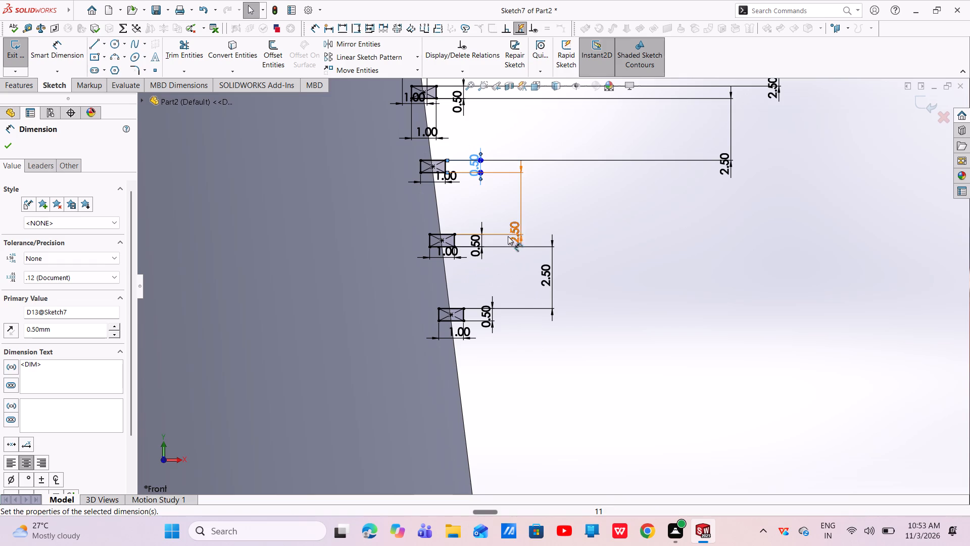
pyautogui.moveTo(515, 230); pyautogui.dragTo(736, 205)
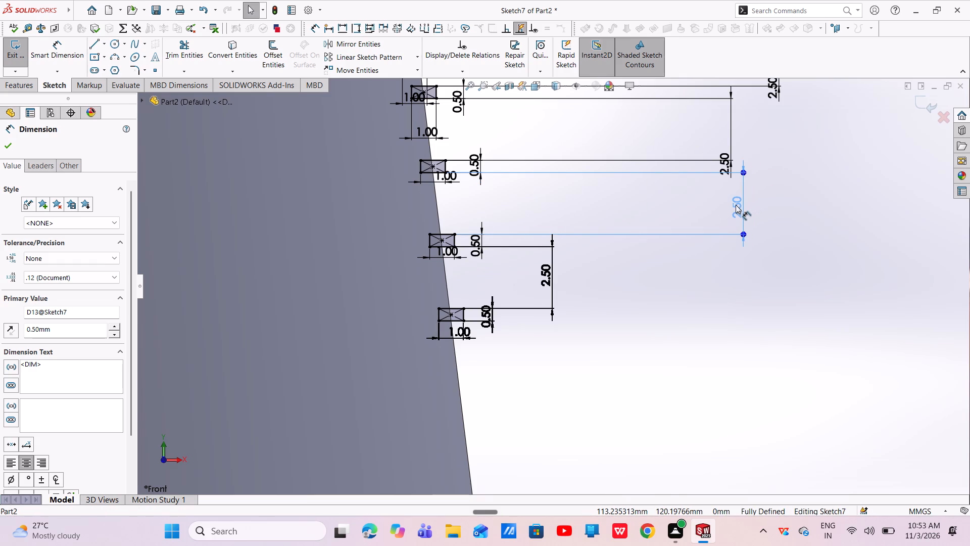
pyautogui.moveTo(736, 205); pyautogui.dragTo(726, 207)
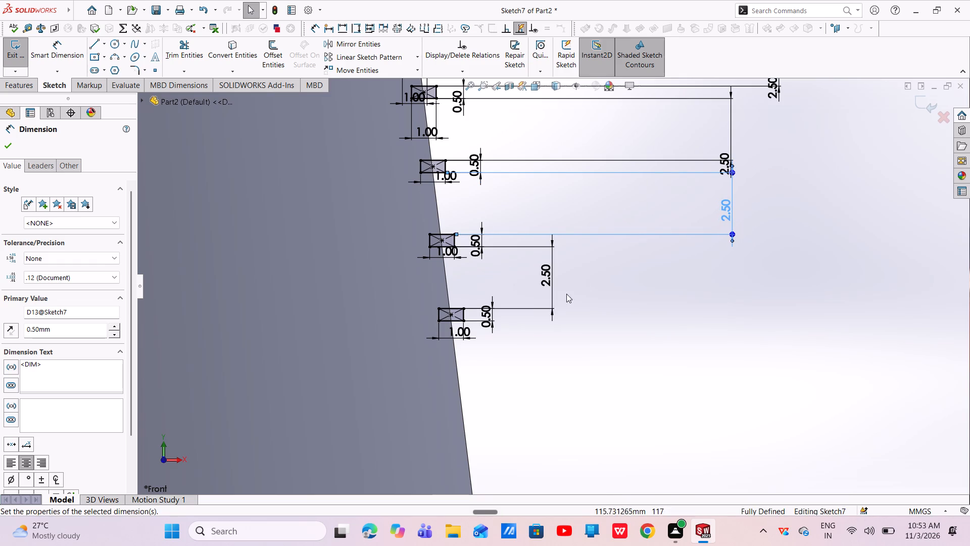
pyautogui.moveTo(548, 282); pyautogui.dragTo(694, 294)
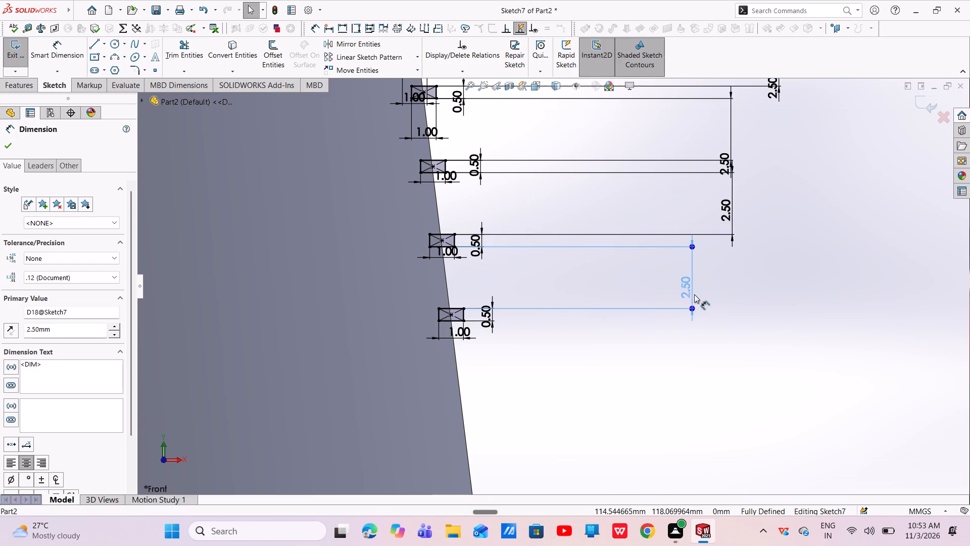
pyautogui.moveTo(694, 294); pyautogui.dragTo(729, 297)
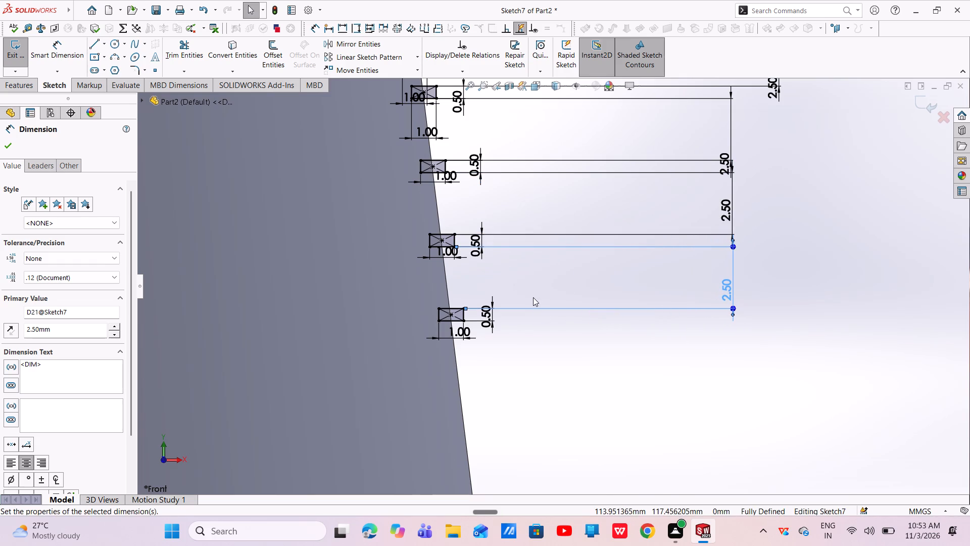
pyautogui.click(771, 277)
# Align the upper three 2.5 mm gap dimensions and the 5 mm top offset dimension in one column with the lower gap dimensions.
pyautogui.scroll(3, 774, 253)
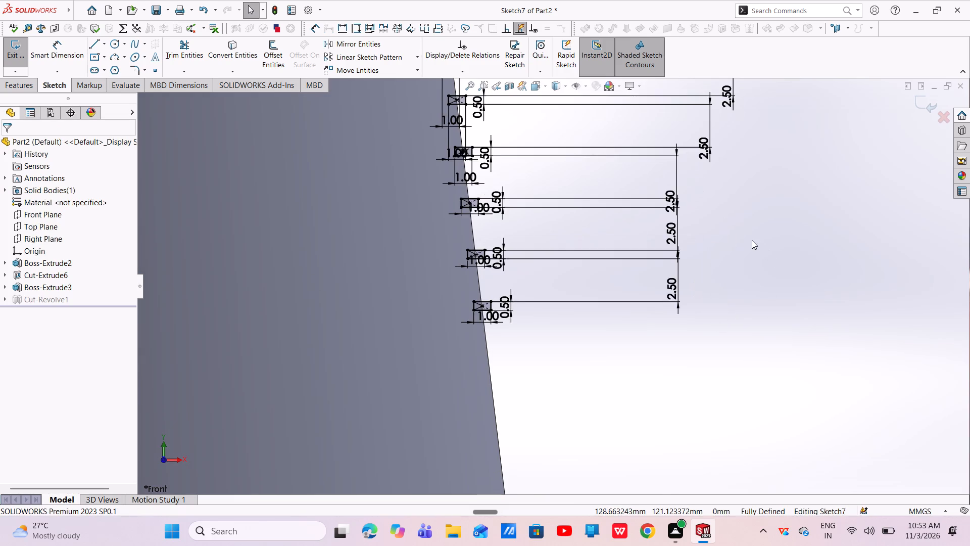
pyautogui.scroll(1, 752, 240)
pyautogui.scroll(-2, 666, 173)
pyautogui.moveTo(640, 203); pyautogui.dragTo(618, 209)
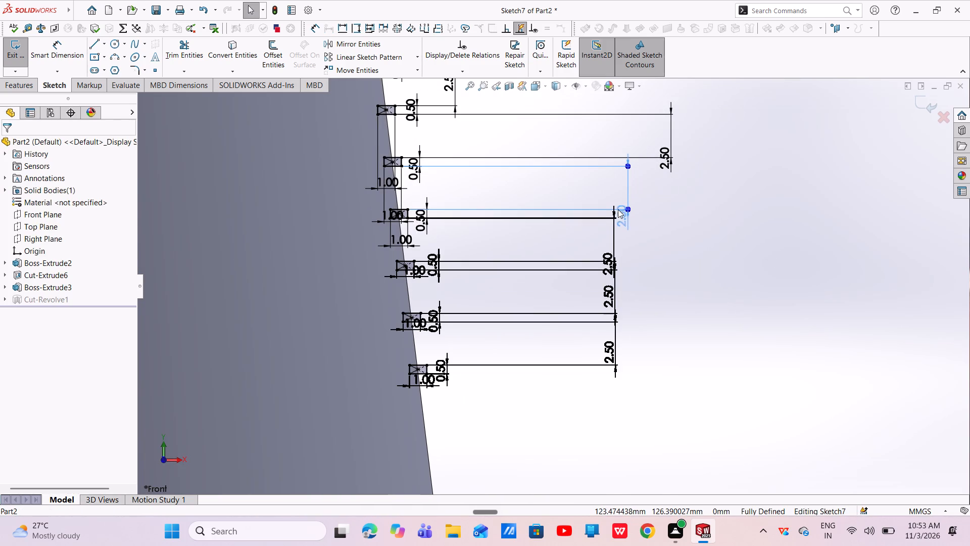
pyautogui.moveTo(618, 209); pyautogui.dragTo(607, 211)
pyautogui.scroll(3, 698, 227)
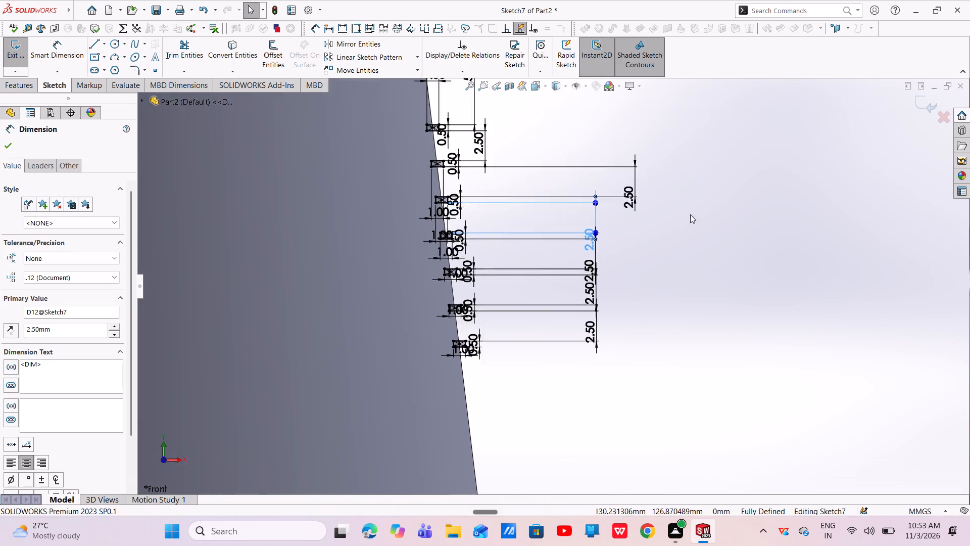
pyautogui.scroll(1, 690, 214)
pyautogui.scroll(-3, 642, 177)
pyautogui.moveTo(569, 266); pyautogui.dragTo(529, 279)
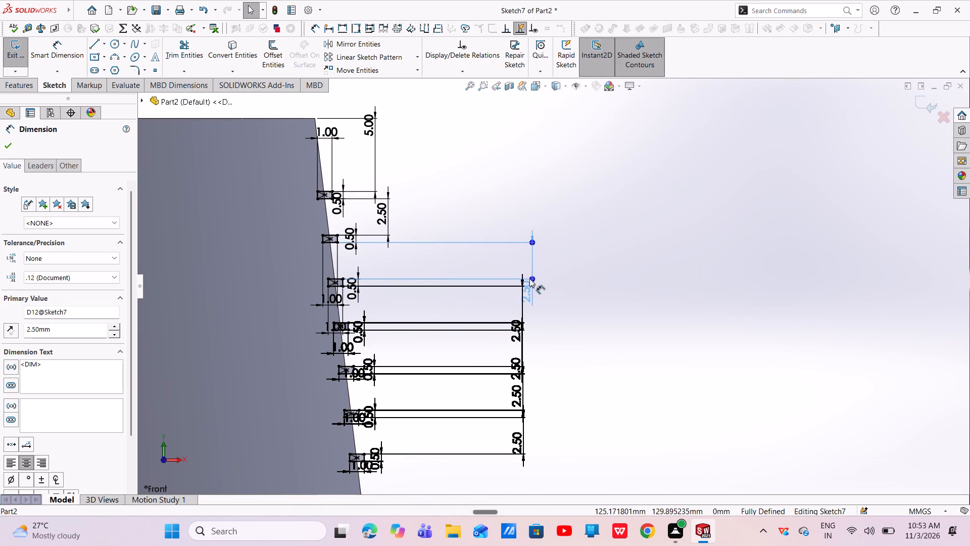
pyautogui.moveTo(529, 279); pyautogui.dragTo(520, 282)
pyautogui.scroll(3, 570, 245)
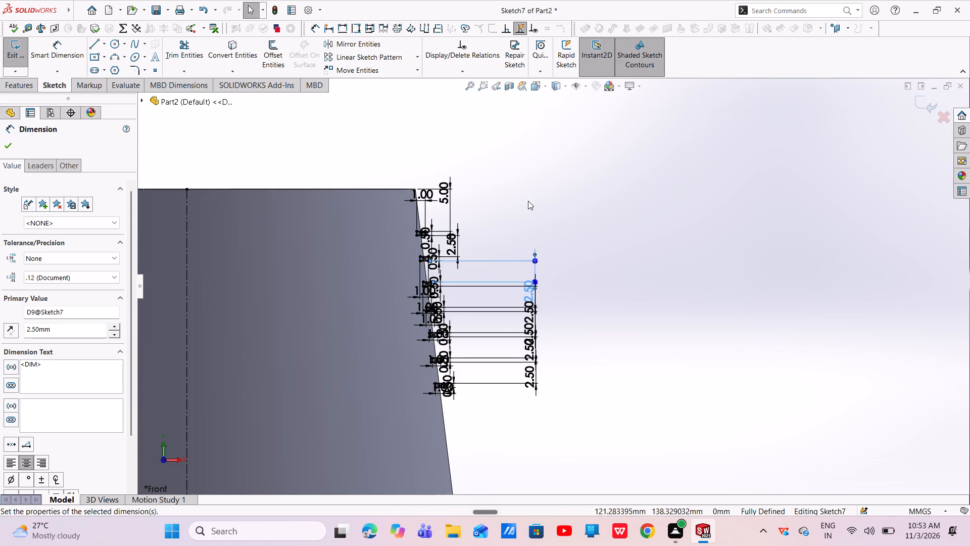
pyautogui.scroll(-2, 528, 200)
pyautogui.moveTo(418, 276); pyautogui.dragTo(531, 299)
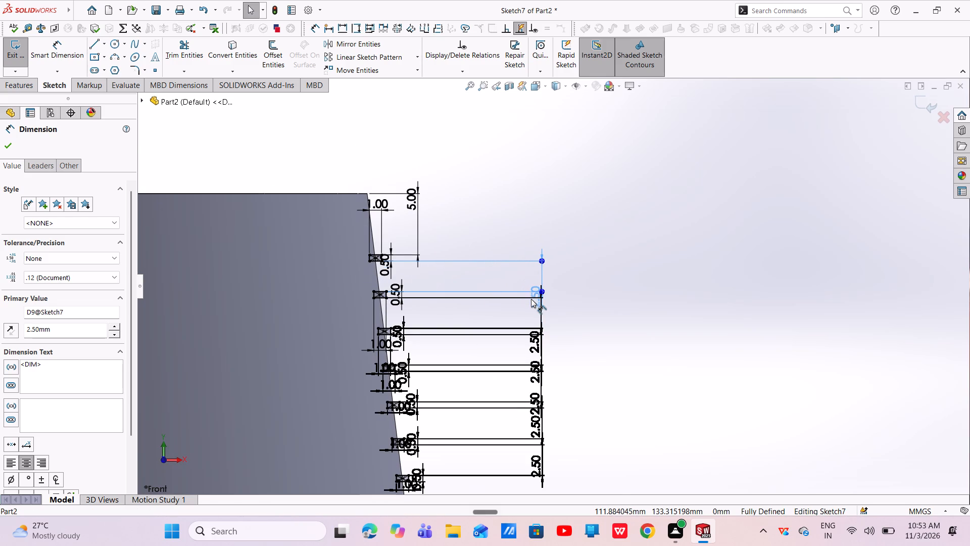
pyautogui.moveTo(531, 299); pyautogui.dragTo(530, 299)
pyautogui.moveTo(418, 214); pyautogui.dragTo(471, 227)
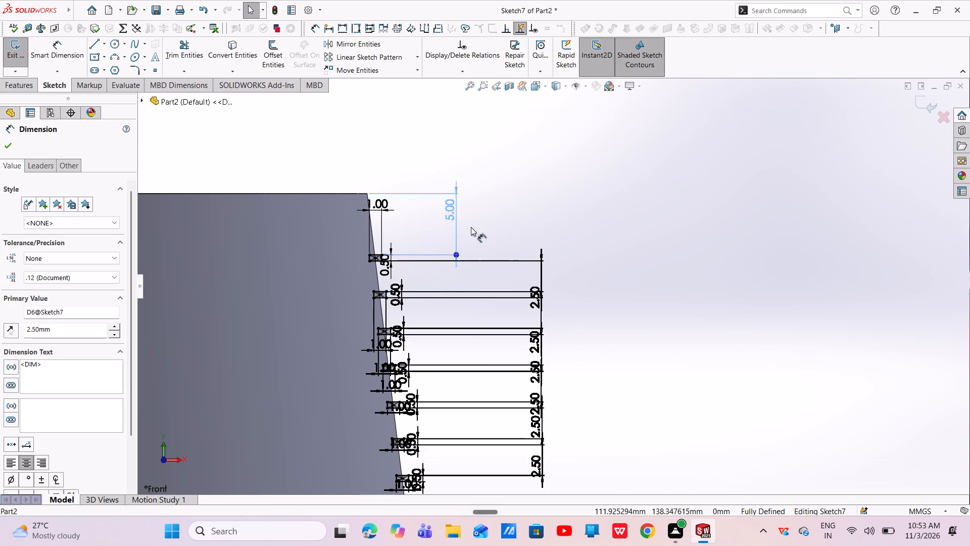
pyautogui.moveTo(471, 227); pyautogui.dragTo(541, 237)
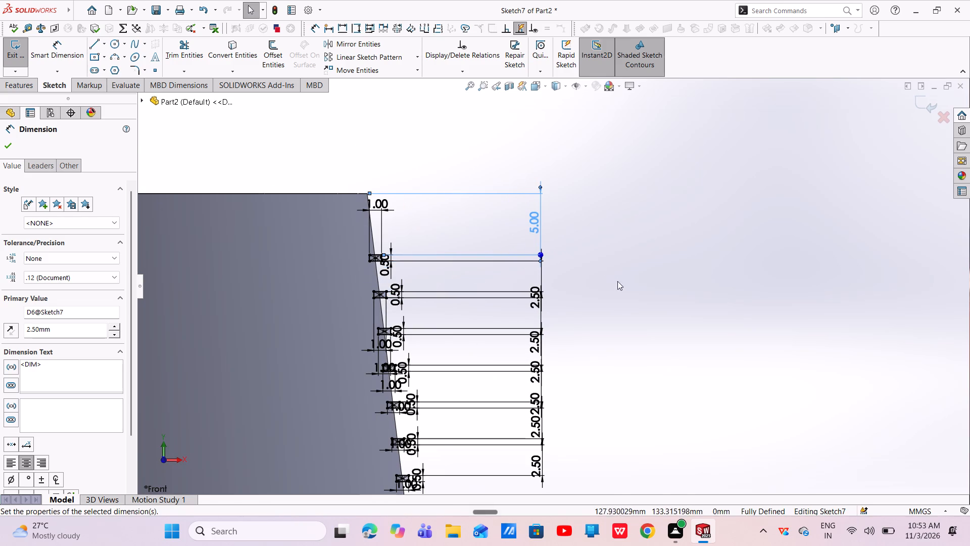
# Set the gap between the first and second groove profiles from the boss's top to 1.5 mm.
pyautogui.scroll(-1, 612, 308)
pyautogui.doubleClick(517, 300)
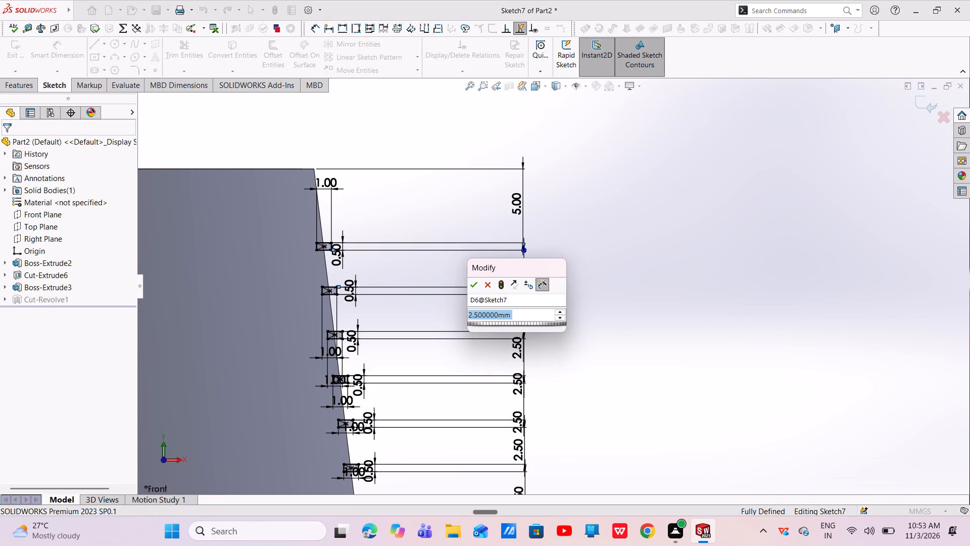
pyautogui.press('BackSpace')
pyautogui.write('1.5')
pyautogui.press('Return')
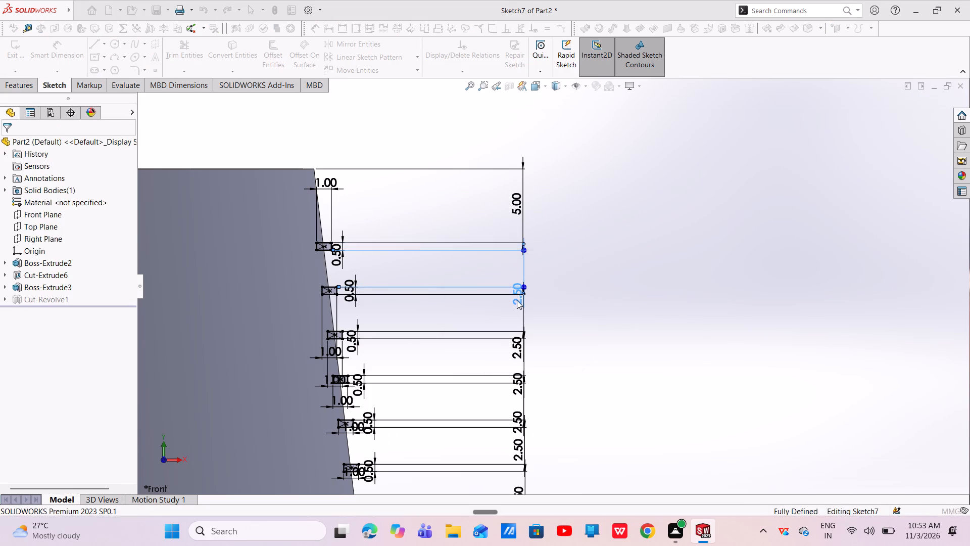
# Set the gap between the second and third groove profiles to 1.5 mm.
pyautogui.doubleClick(514, 330)
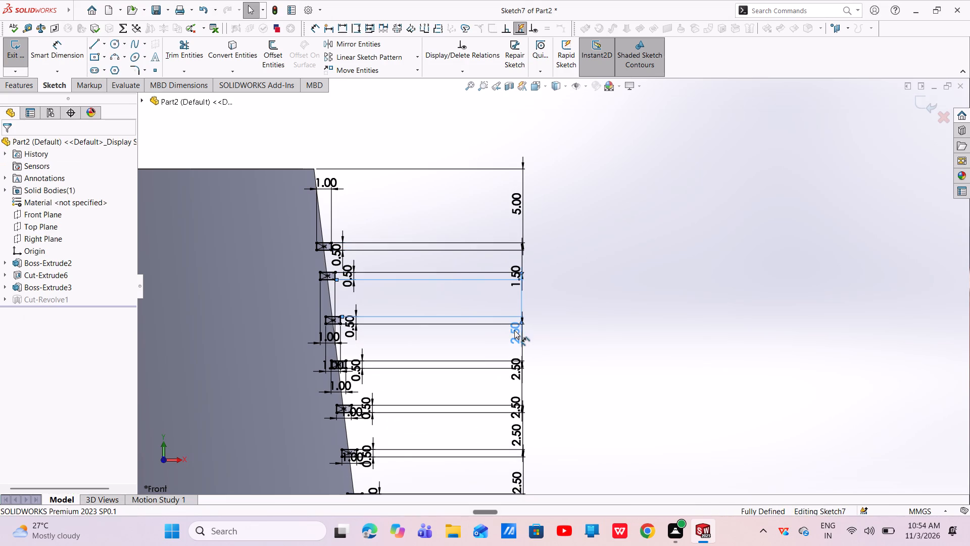
pyautogui.rightClick(514, 330)
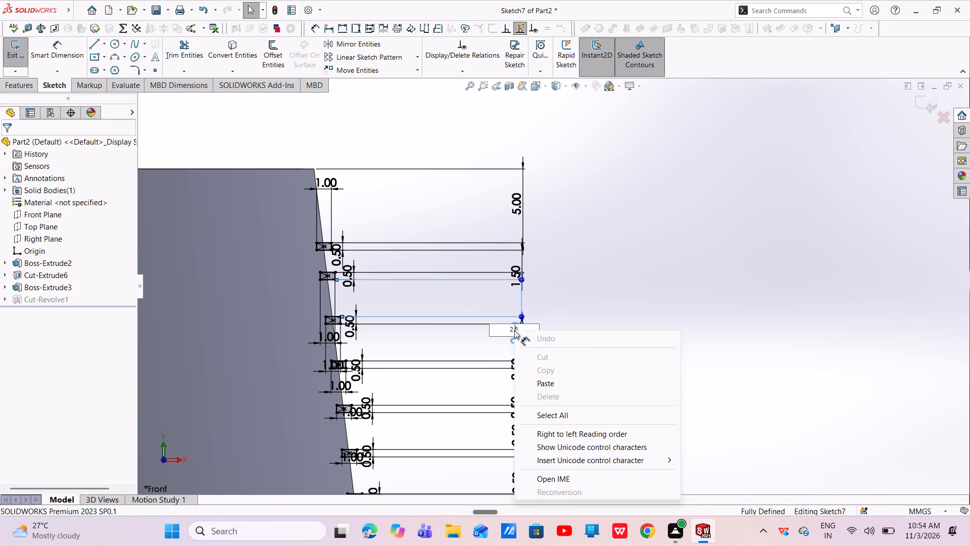
pyautogui.click(575, 310)
pyautogui.doubleClick(518, 338)
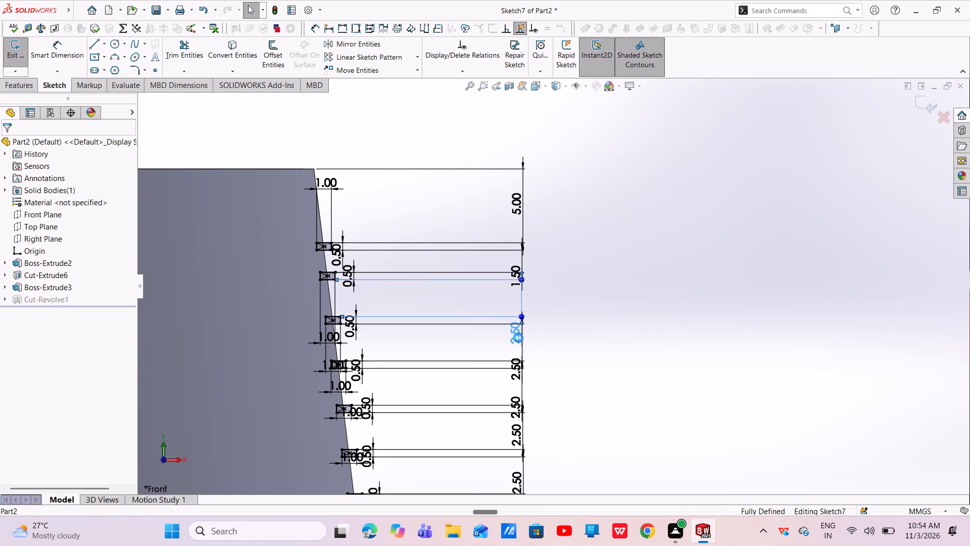
pyautogui.press('BackSpace')
pyautogui.write('1.5')
pyautogui.press('Return')
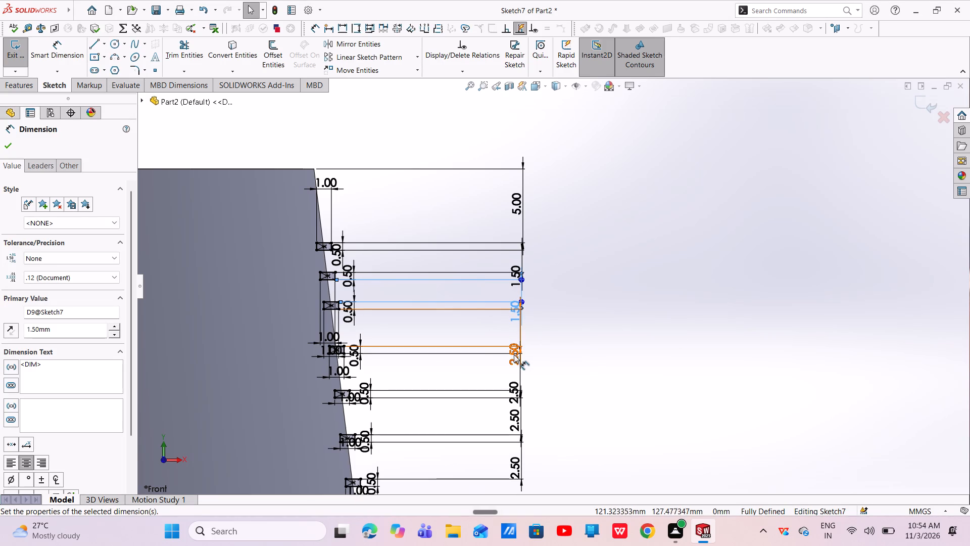
# Set the gap between the third and fourth groove profiles to 1.5 mm.
pyautogui.doubleClick(513, 362)
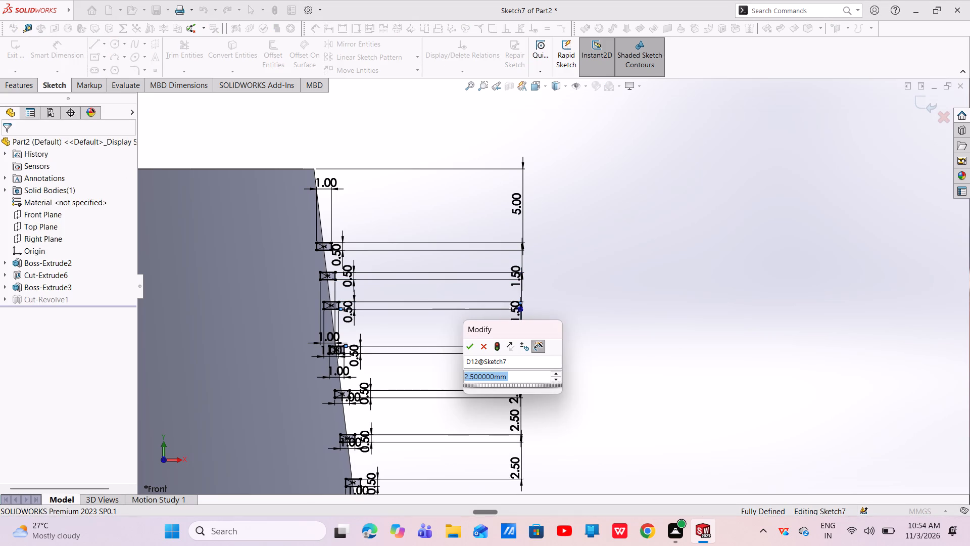
pyautogui.press('BackSpace')
pyautogui.write('1.5')
pyautogui.press('Return')
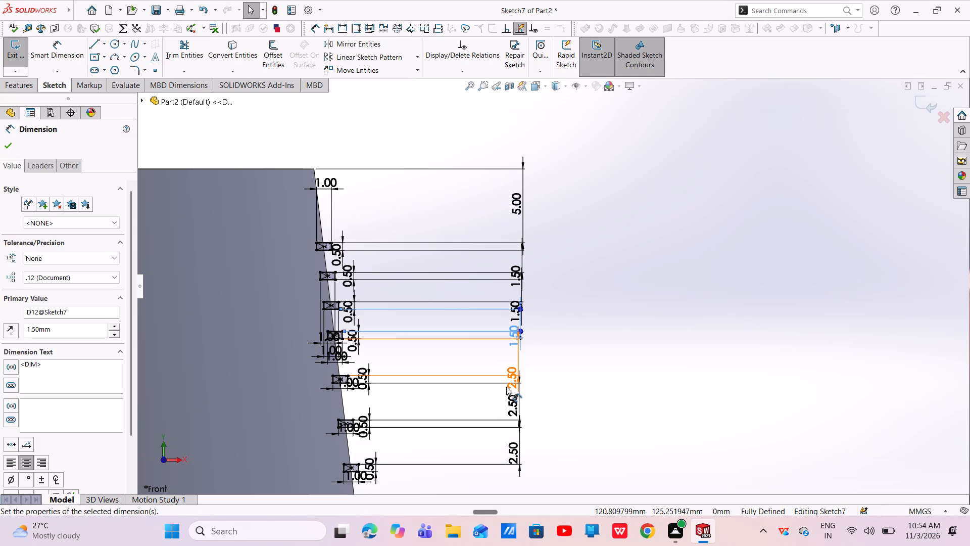
# Set the three remaining 2.5 mm gaps between the lower groove profiles to 1.5 mm each and exit the sketch.
pyautogui.click(507, 387)
pyautogui.press('BackSpace')
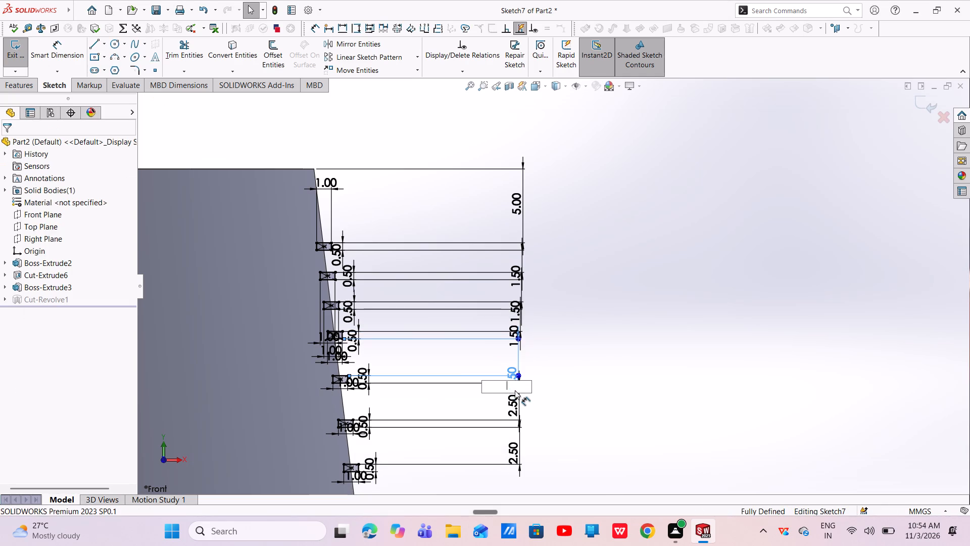
pyautogui.write('1.5')
pyautogui.press('Return')
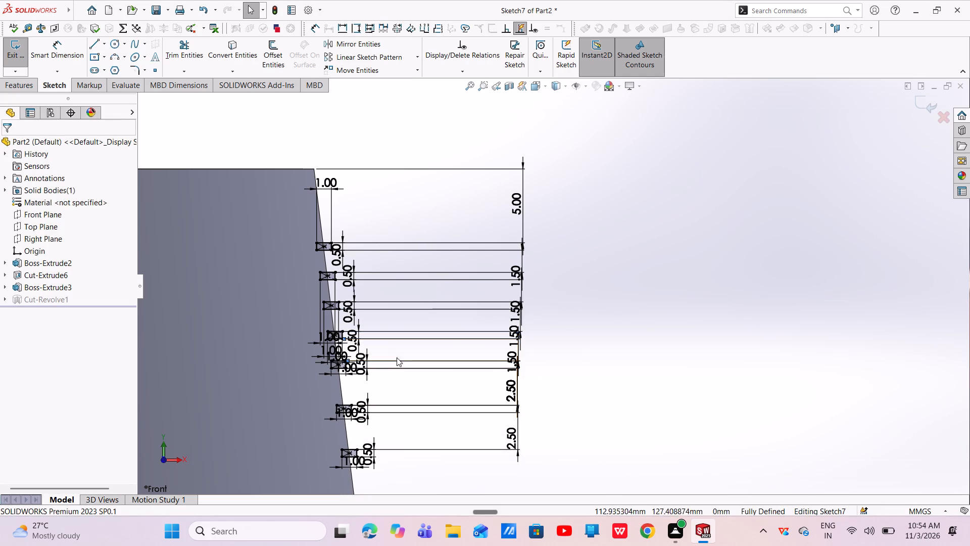
pyautogui.doubleClick(511, 441)
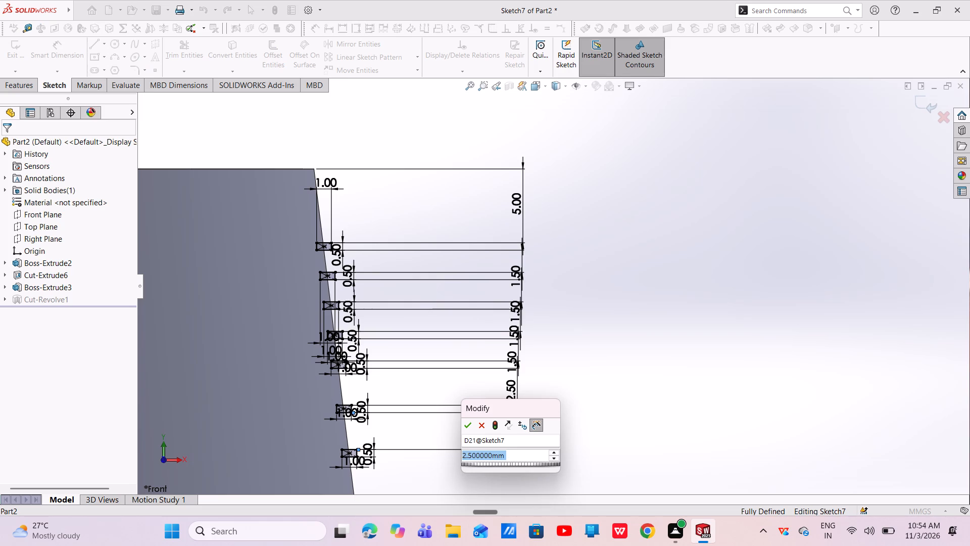
pyautogui.press('BackSpace')
pyautogui.write('1.5')
pyautogui.press('Return')
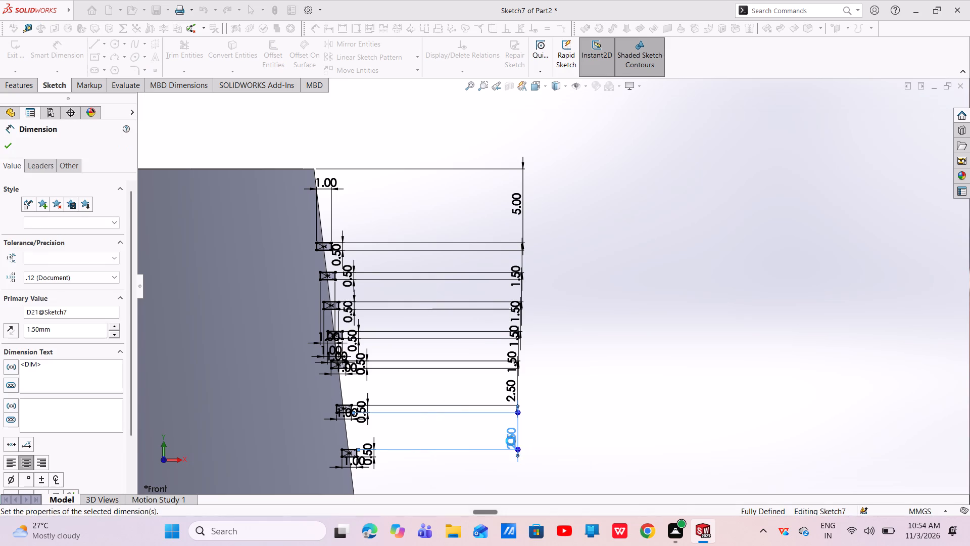
pyautogui.doubleClick(514, 396)
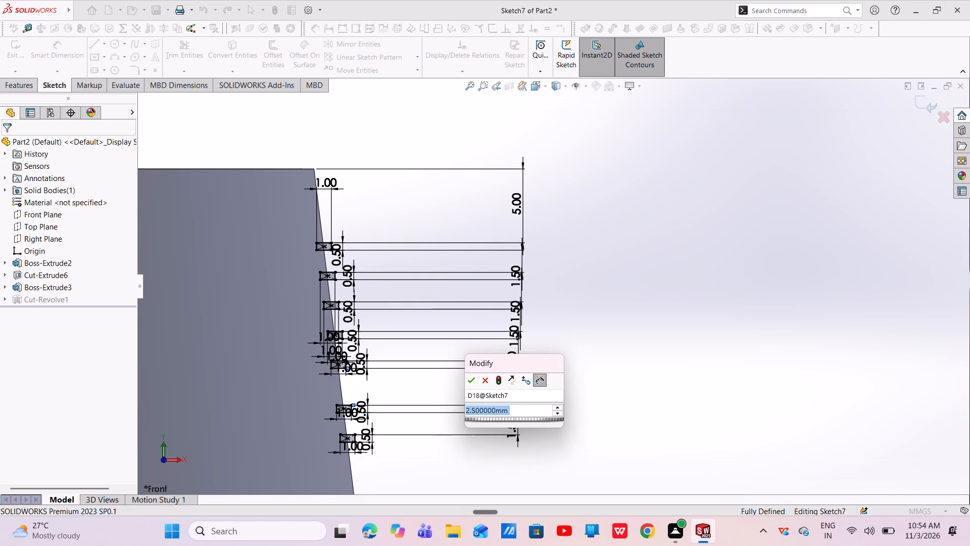
pyautogui.press('BackSpace')
pyautogui.write('1.5')
pyautogui.press('Return')
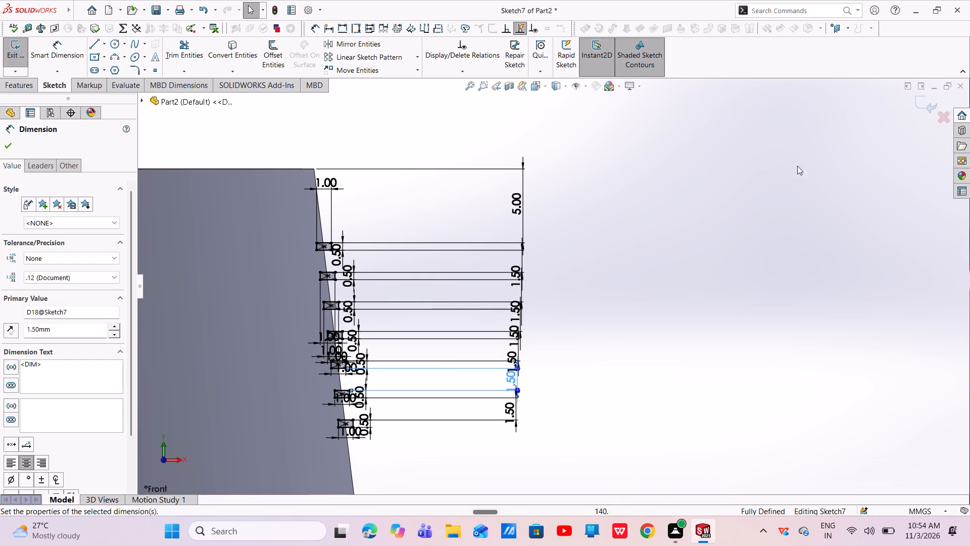
pyautogui.click(924, 105)
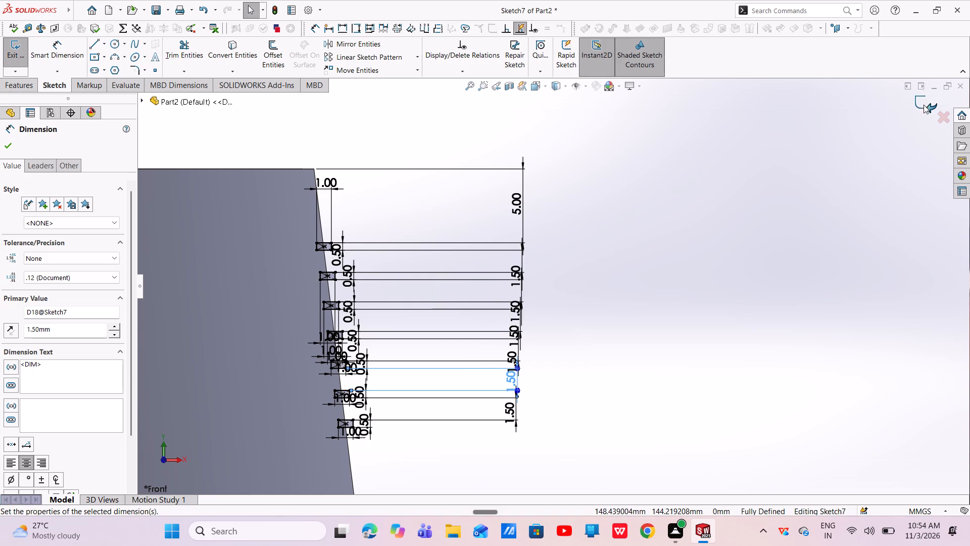
# Edit the drafted boss extrusion and reduce its depth to 75 mm.
pyautogui.scroll(4, 373, 318)
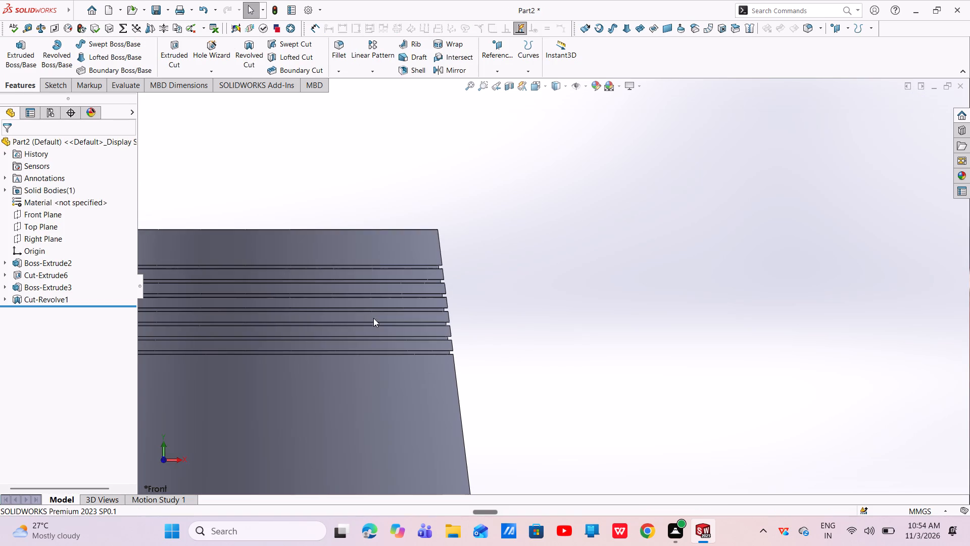
pyautogui.scroll(2, 373, 318)
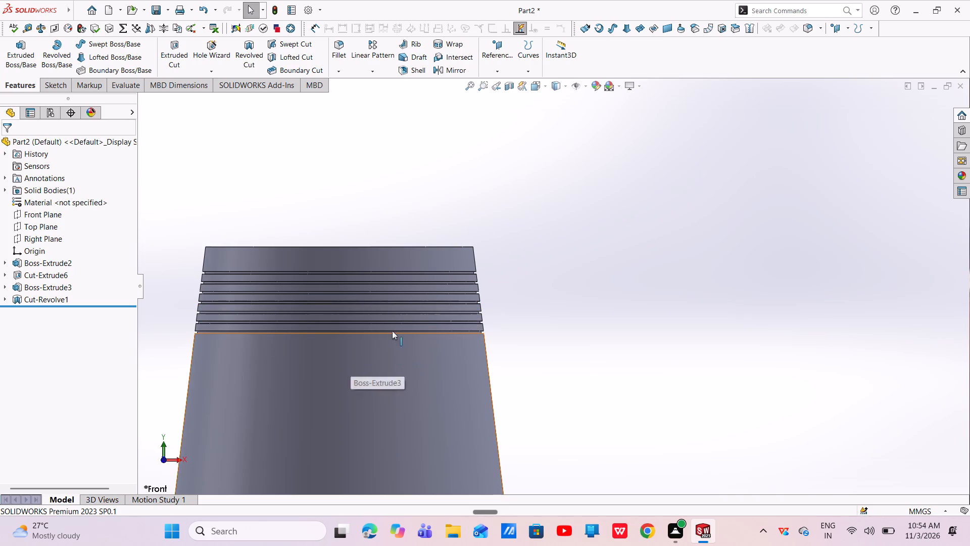
pyautogui.scroll(5, 401, 327)
pyautogui.scroll(-2, 503, 329)
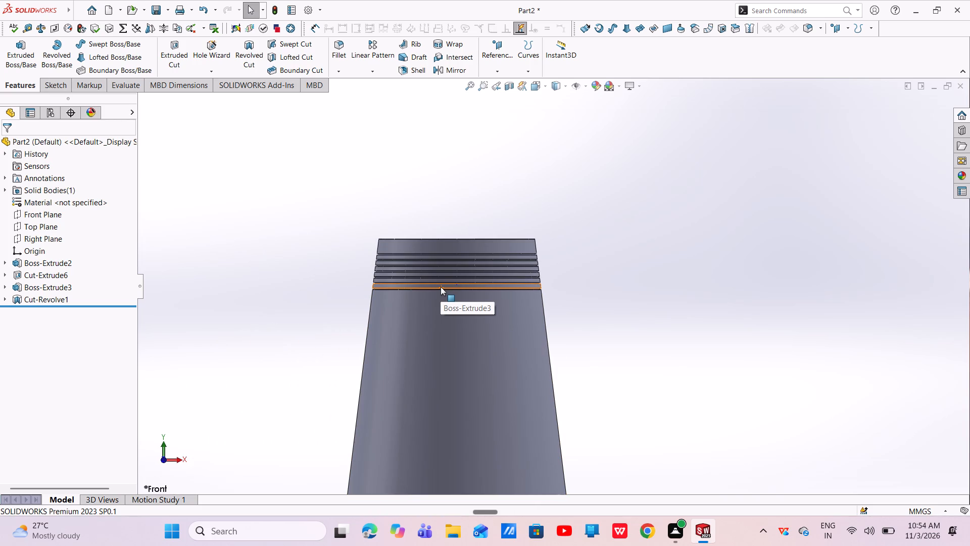
pyautogui.scroll(5, 497, 305)
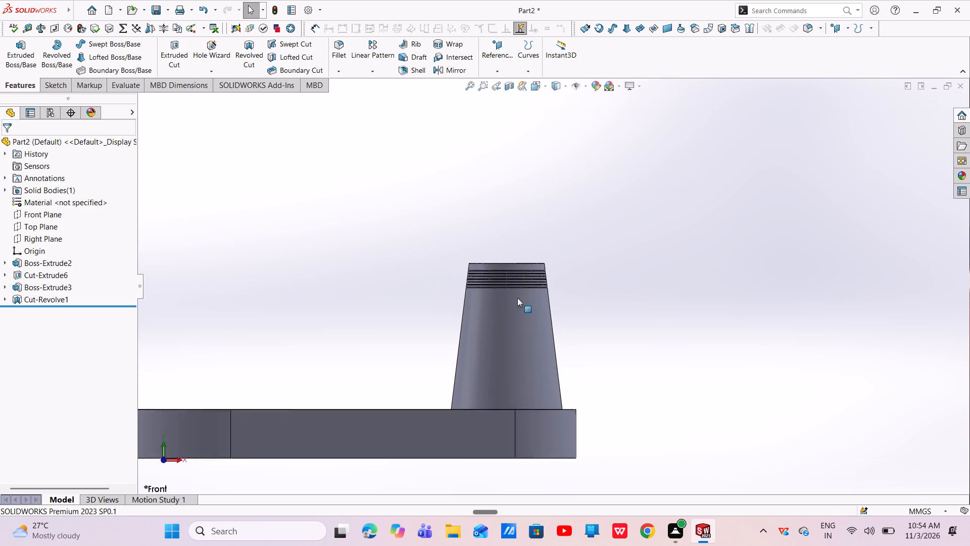
pyautogui.scroll(2, 517, 298)
pyautogui.moveTo(486, 341); pyautogui.dragTo(512, 428, button='middle')
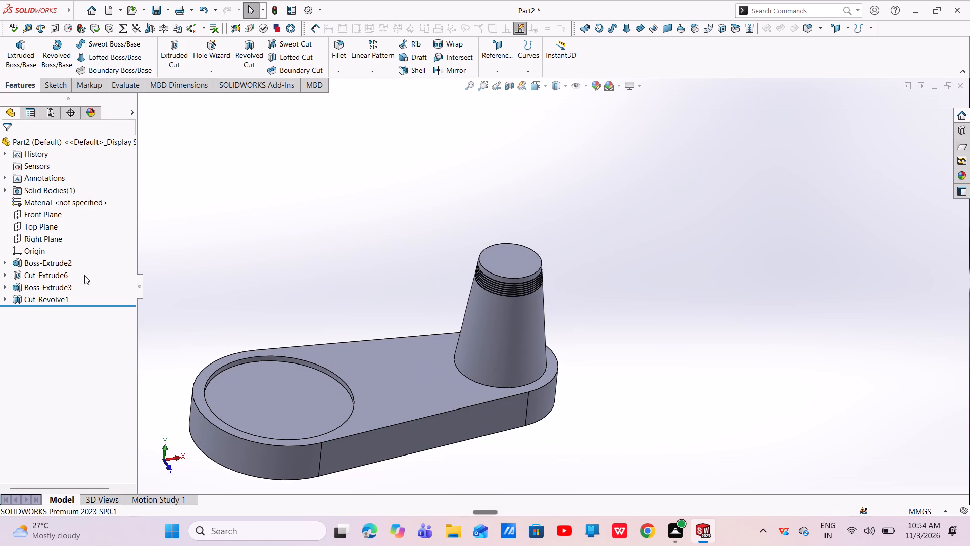
pyautogui.click(53, 286)
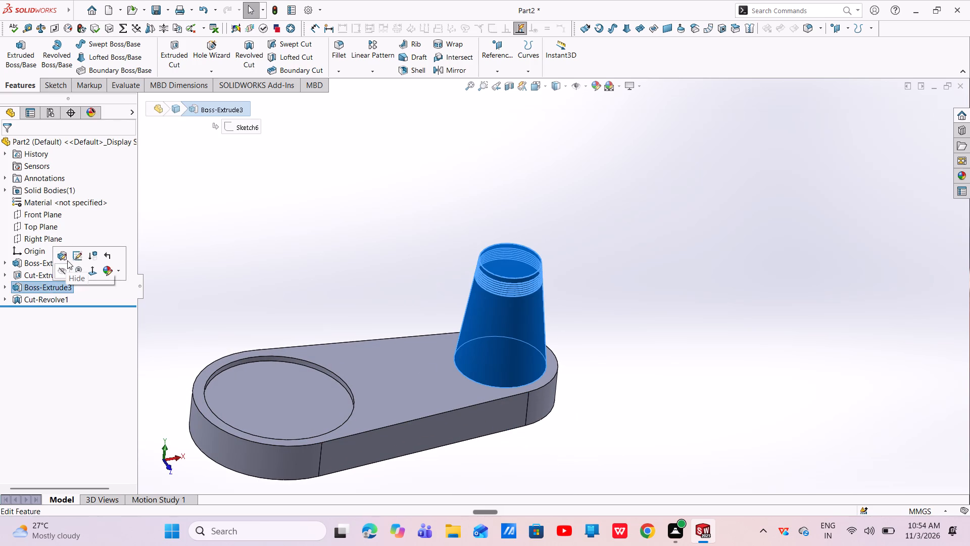
pyautogui.click(64, 253)
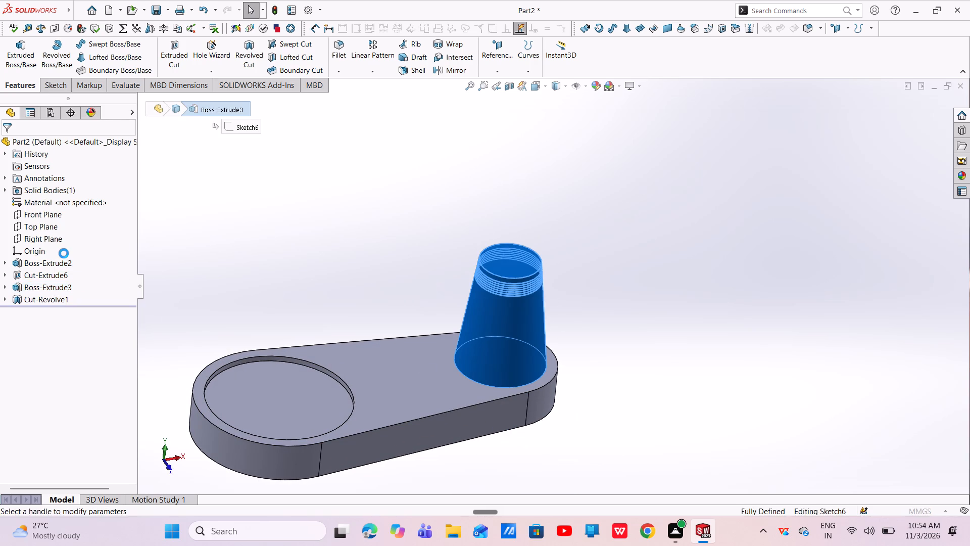
pyautogui.click(121, 265)
pyautogui.click(121, 265)
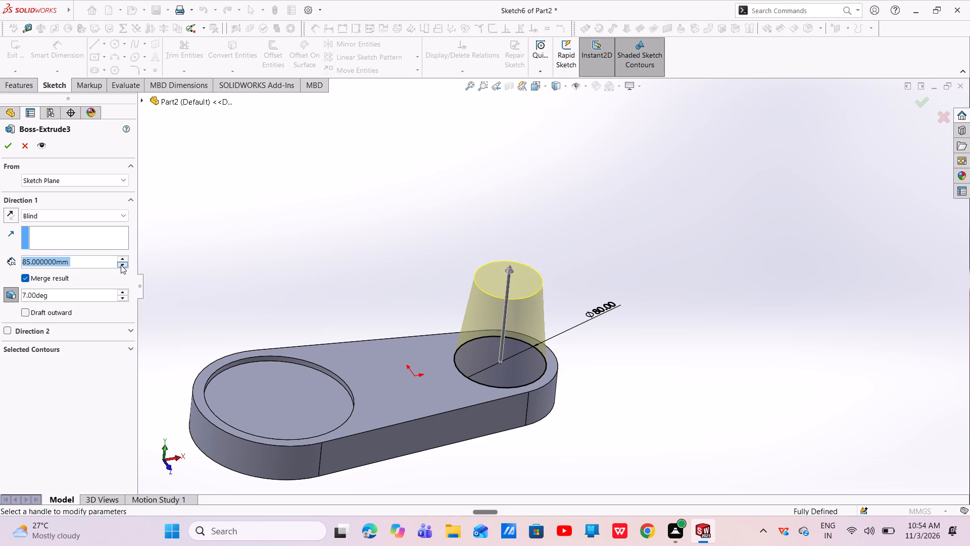
pyautogui.click(121, 265)
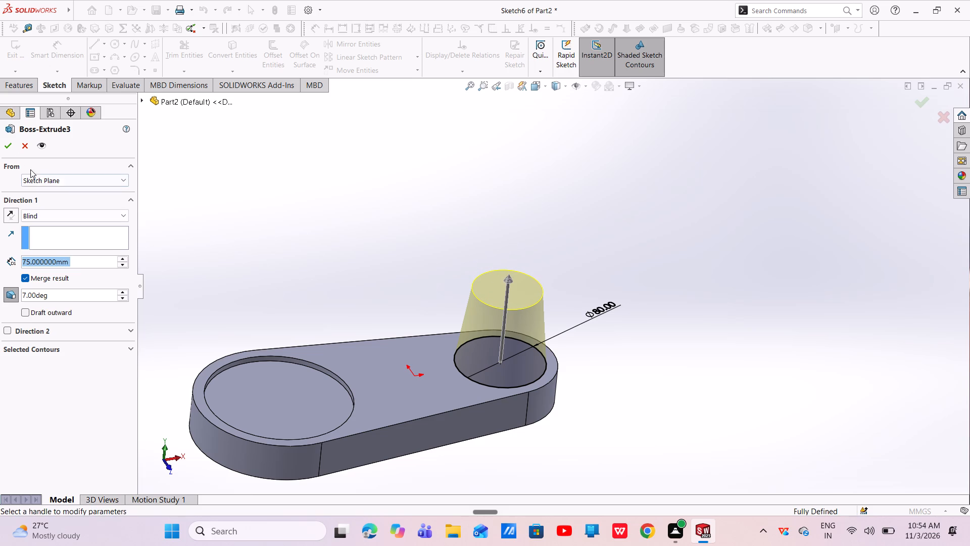
pyautogui.click(7, 147)
# Start a sketch on the floor of the large circular pocket and convert its circular edge into a sketch circle.
pyautogui.moveTo(343, 366); pyautogui.dragTo(332, 276, button='middle')
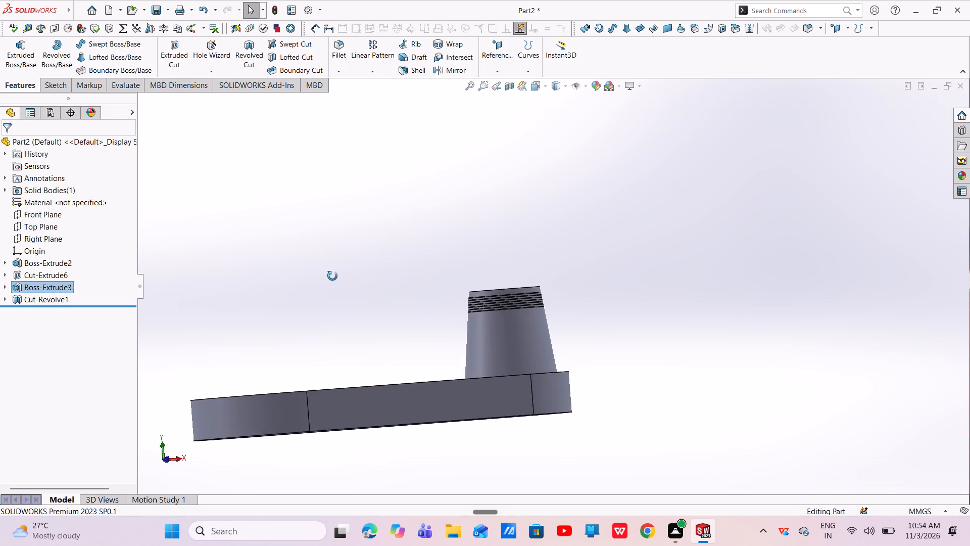
pyautogui.moveTo(332, 276); pyautogui.dragTo(372, 326, button='middle')
pyautogui.click(274, 420)
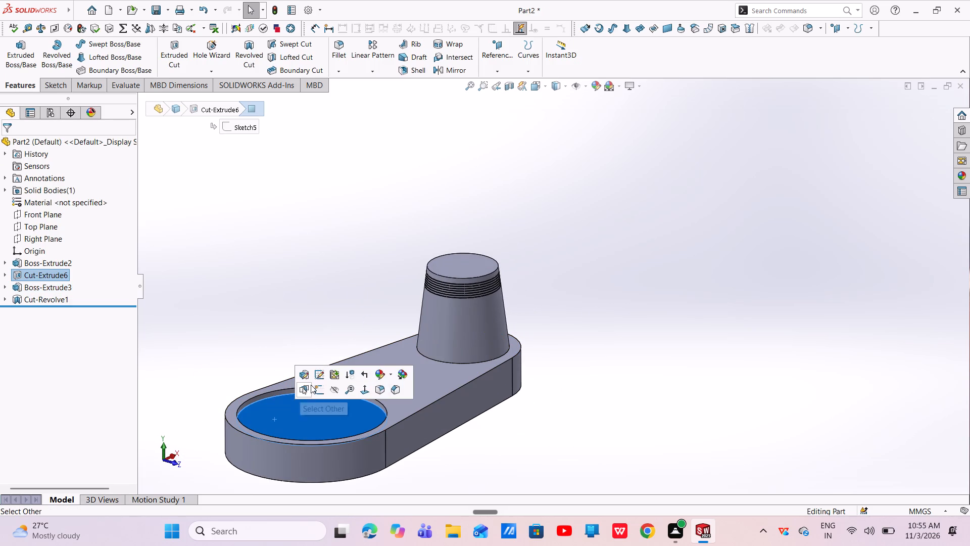
pyautogui.click(318, 393)
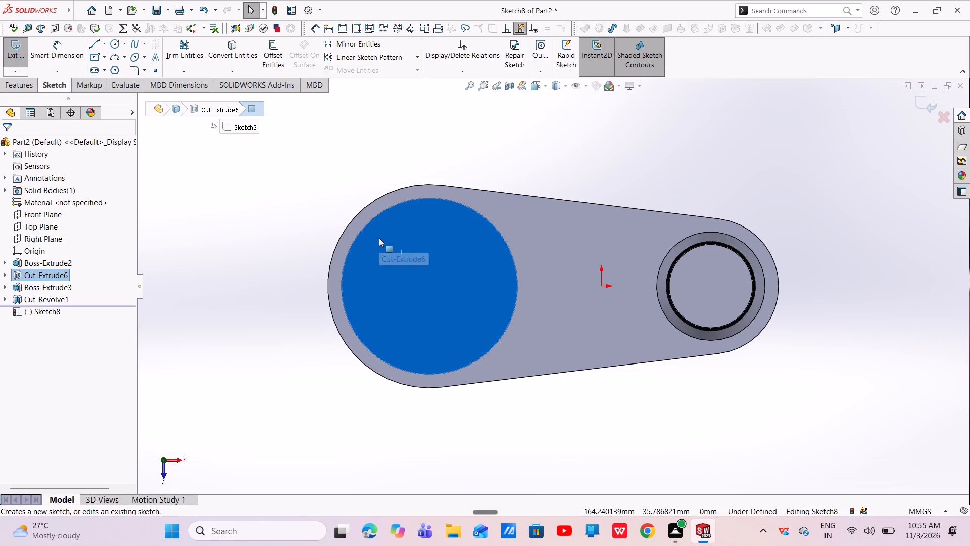
pyautogui.press('Escape')
pyautogui.click(371, 222)
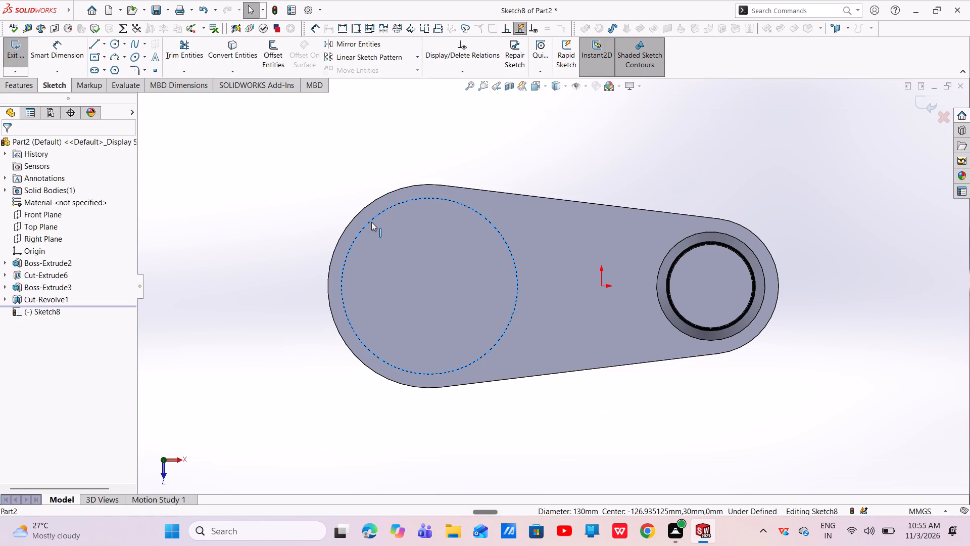
pyautogui.click(246, 59)
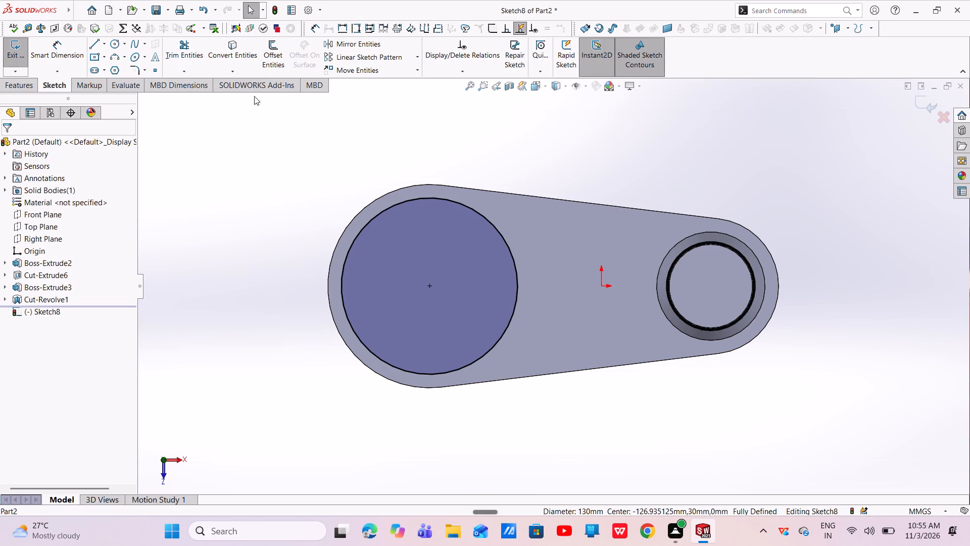
# Sketch a second circle from the same centre, about 4 mm inside the converted pocket edge.
pyautogui.click(116, 44)
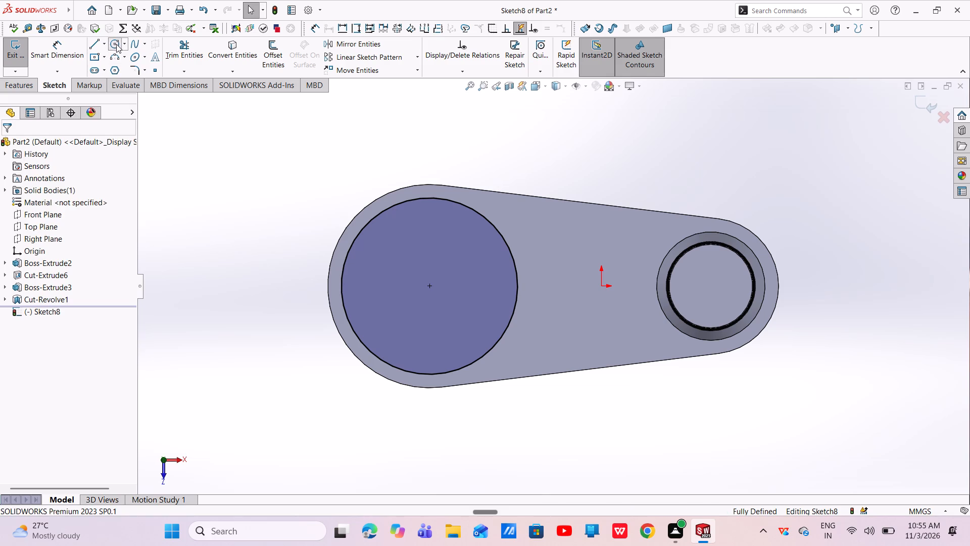
pyautogui.click(429, 285)
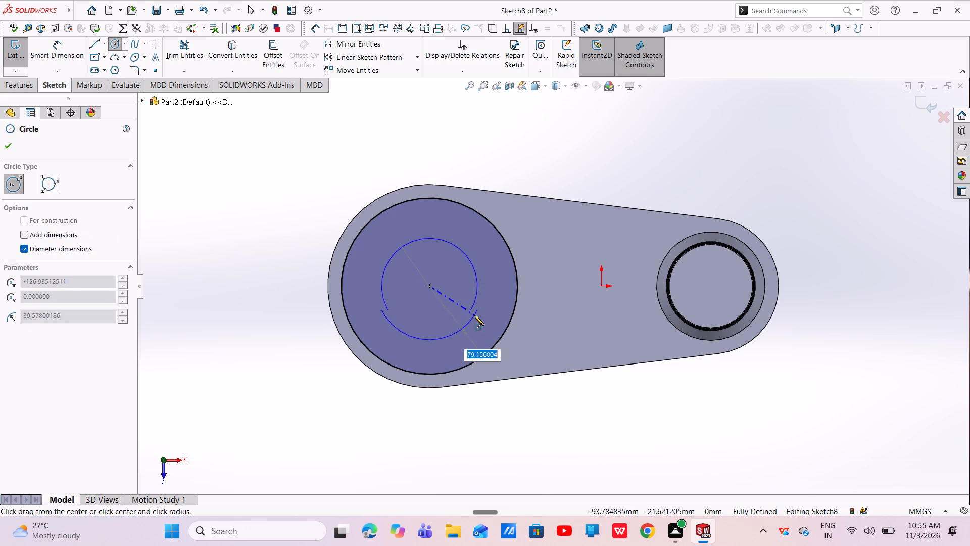
pyautogui.click(502, 326)
pyautogui.rightClick(500, 321)
pyautogui.click(532, 334)
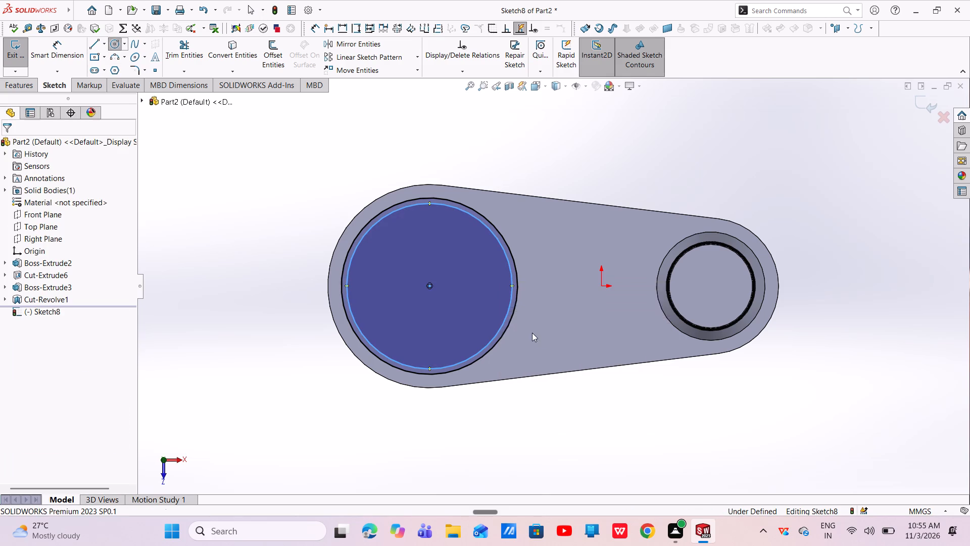
# Dimension the radial gap between the two concentric circles and set it to 4 mm.
pyautogui.click(74, 54)
pyautogui.scroll(-6, 526, 324)
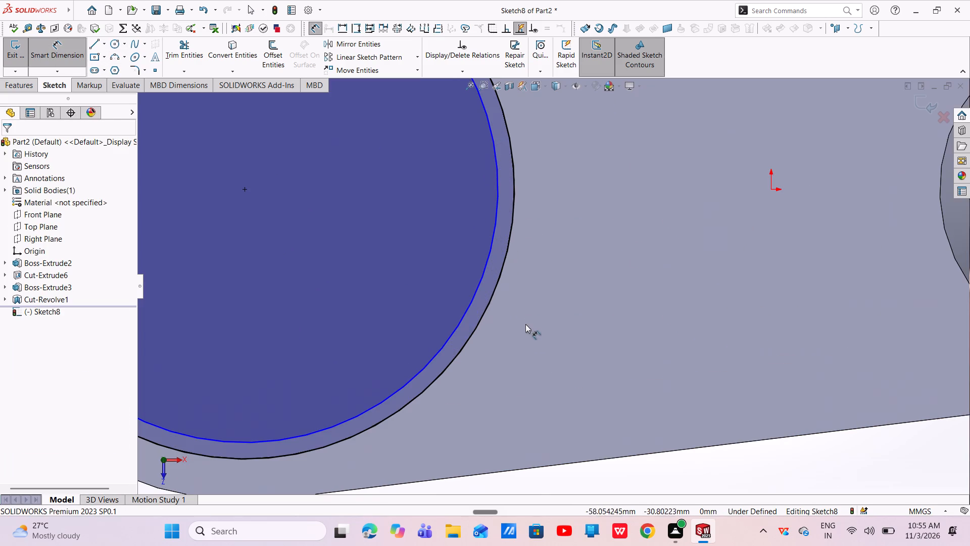
pyautogui.click(475, 332)
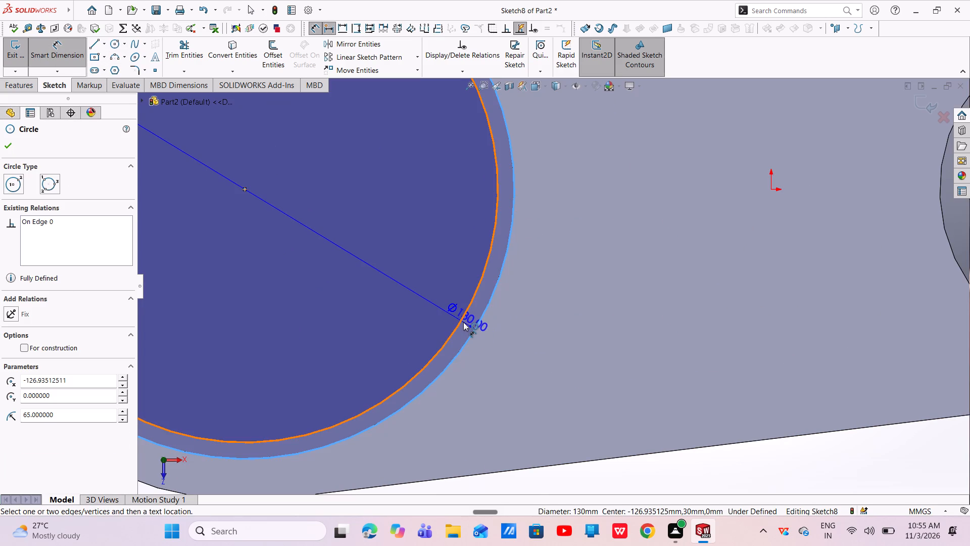
pyautogui.click(461, 321)
pyautogui.click(494, 362)
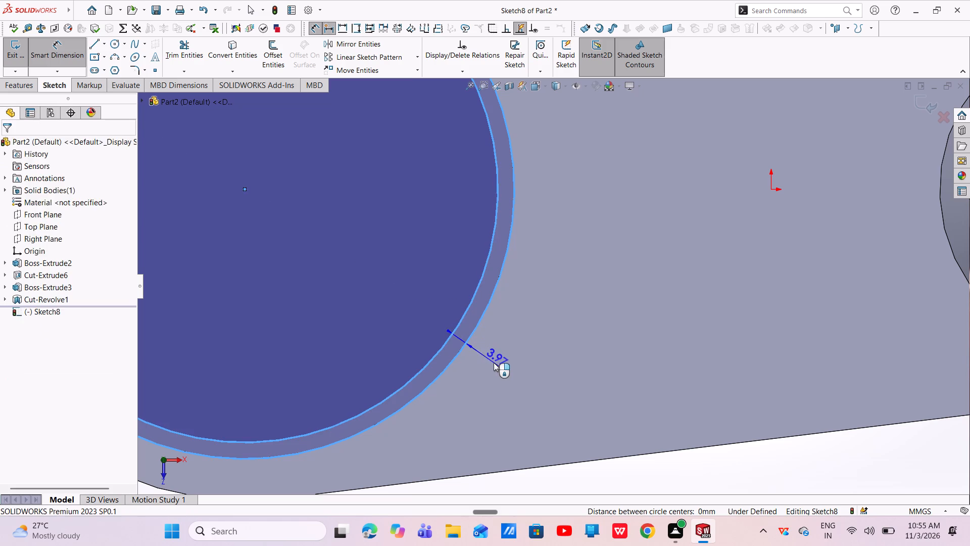
pyautogui.press('BackSpace')
pyautogui.press('4')
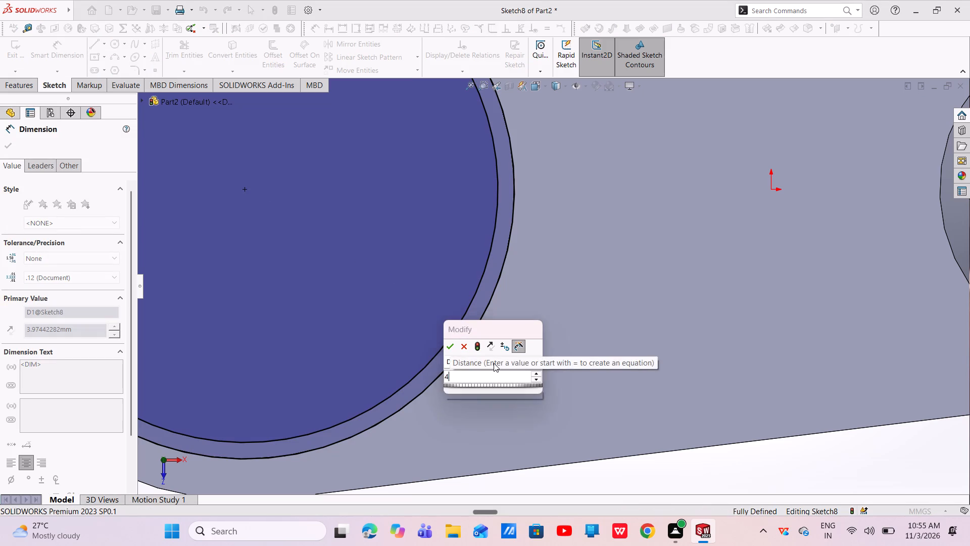
pyautogui.press('Return')
pyautogui.press('`')
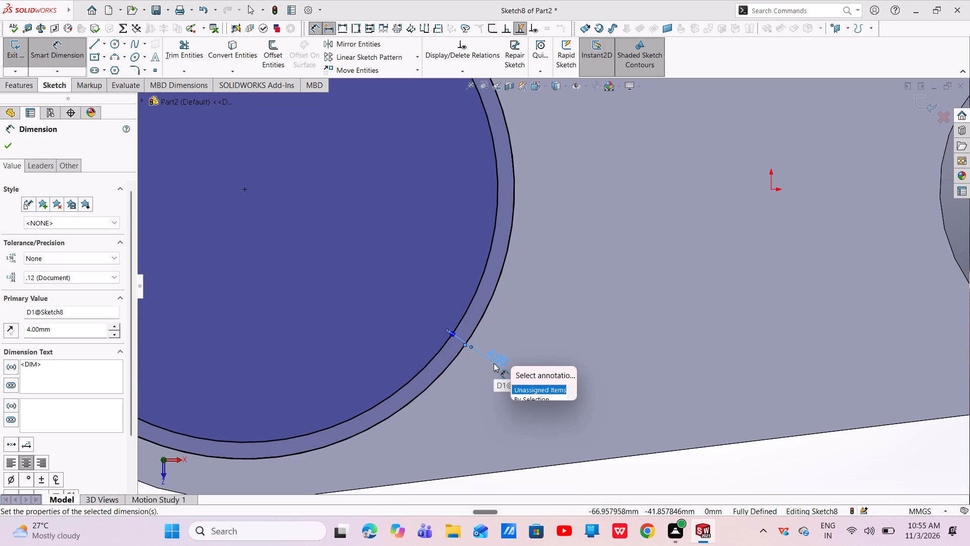
pyautogui.press('Escape')
pyautogui.scroll(4, 504, 366)
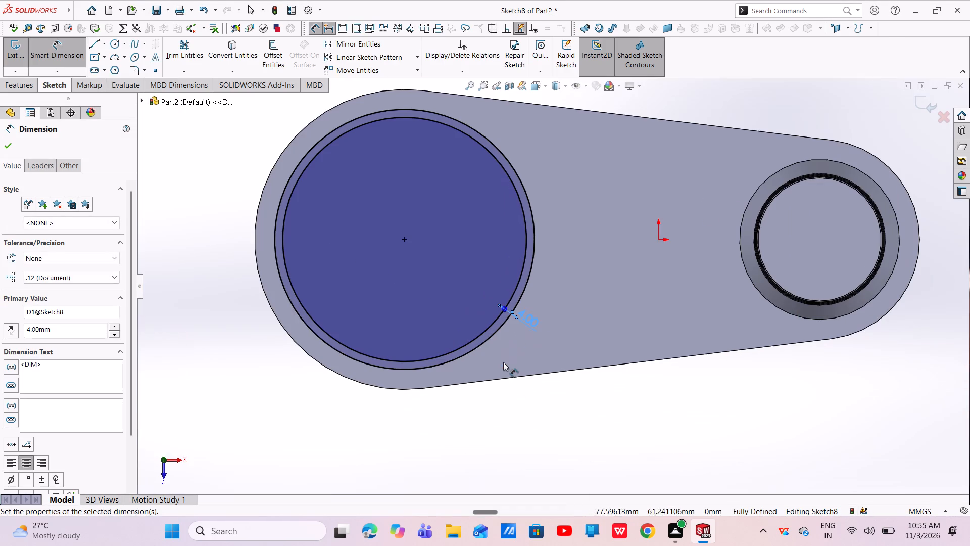
pyautogui.click(519, 435)
# Extrude the 4 mm wide ring profile as a blind boss 105 mm upward, merged with the link body.
pyautogui.click(21, 85)
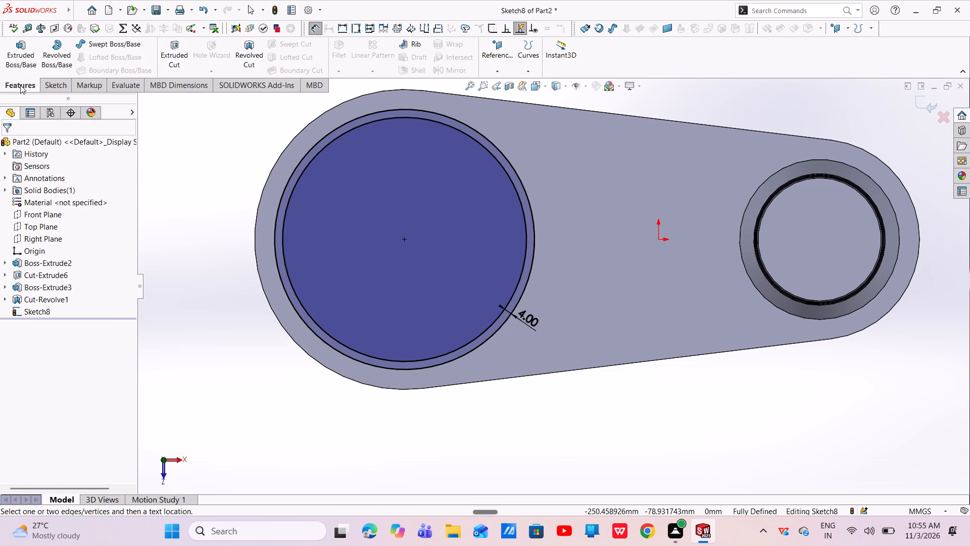
pyautogui.click(29, 59)
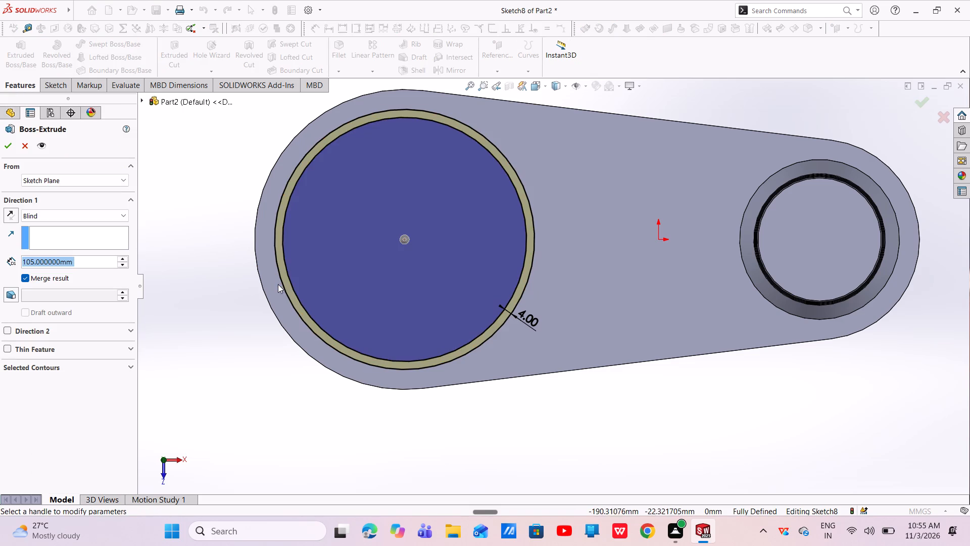
pyautogui.moveTo(316, 401); pyautogui.dragTo(315, 392, button='middle')
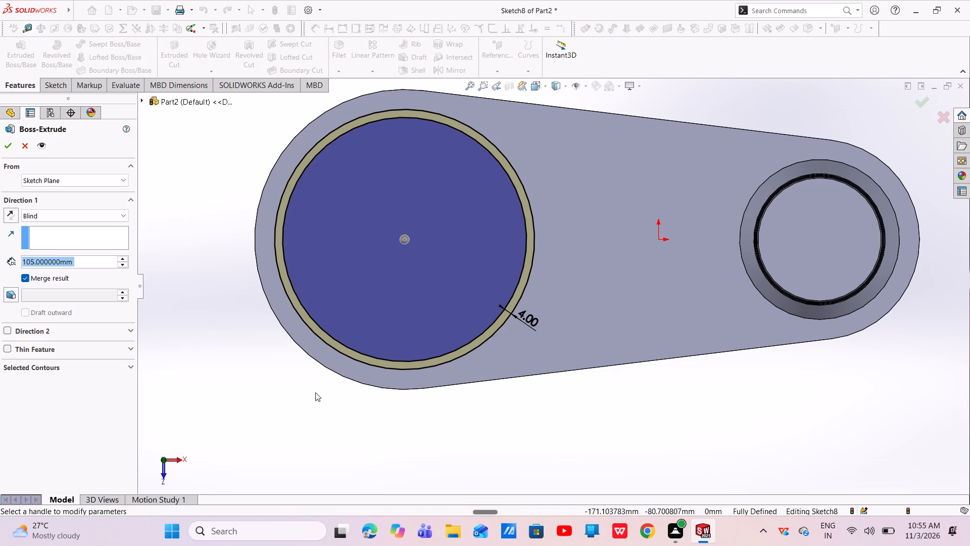
pyautogui.moveTo(315, 392); pyautogui.dragTo(316, 222, button='middle')
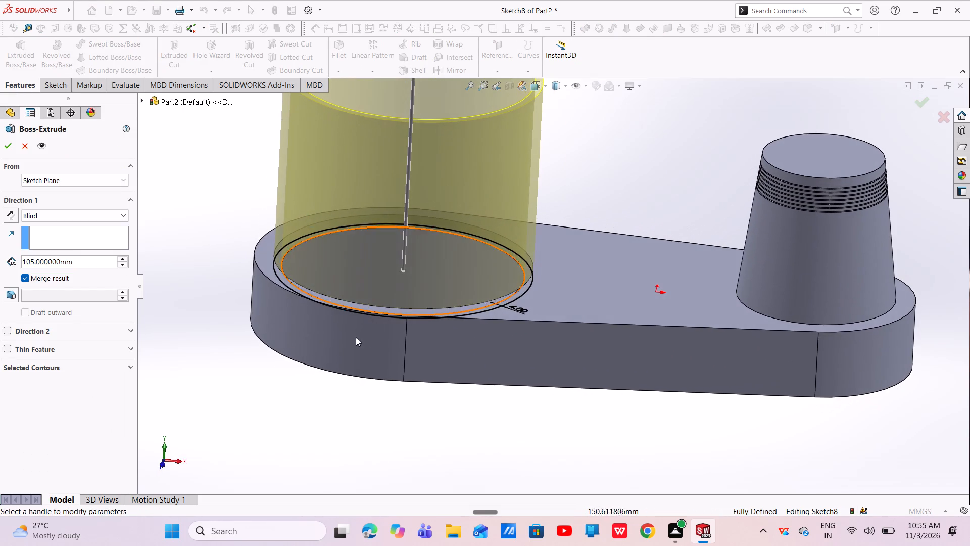
pyautogui.scroll(2, 368, 347)
pyautogui.scroll(-1, 368, 347)
pyautogui.scroll(2, 368, 347)
pyautogui.moveTo(382, 362); pyautogui.dragTo(417, 320, button='middle')
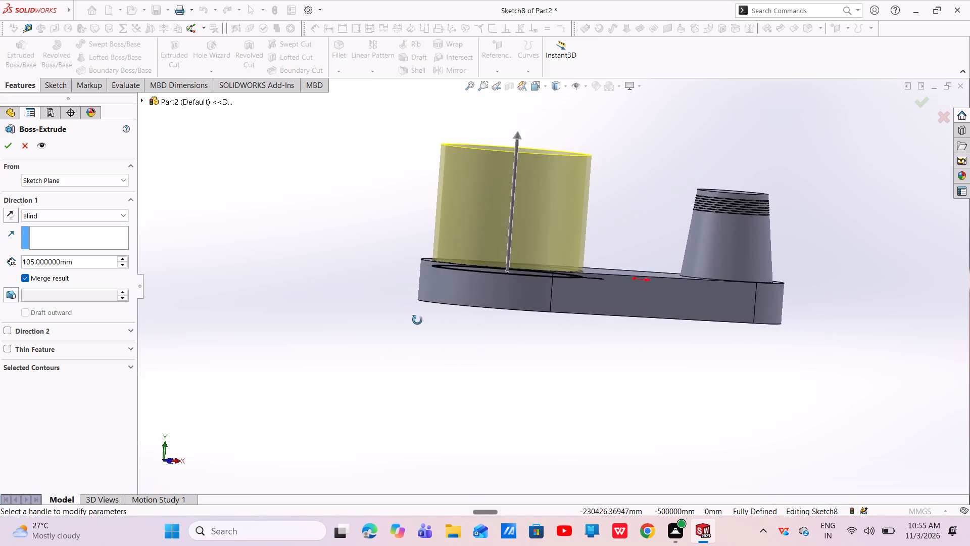
pyautogui.moveTo(417, 320); pyautogui.dragTo(402, 326, button='middle')
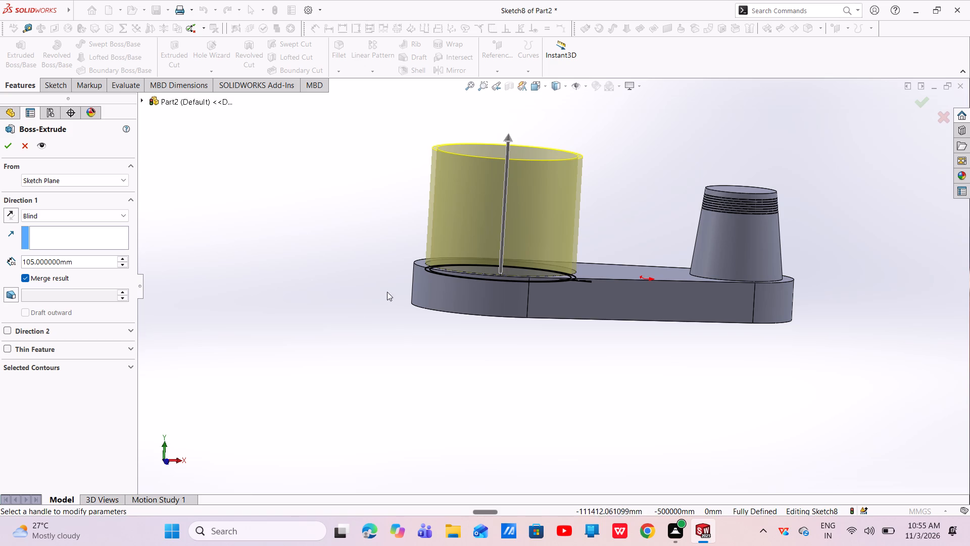
pyautogui.click(8, 153)
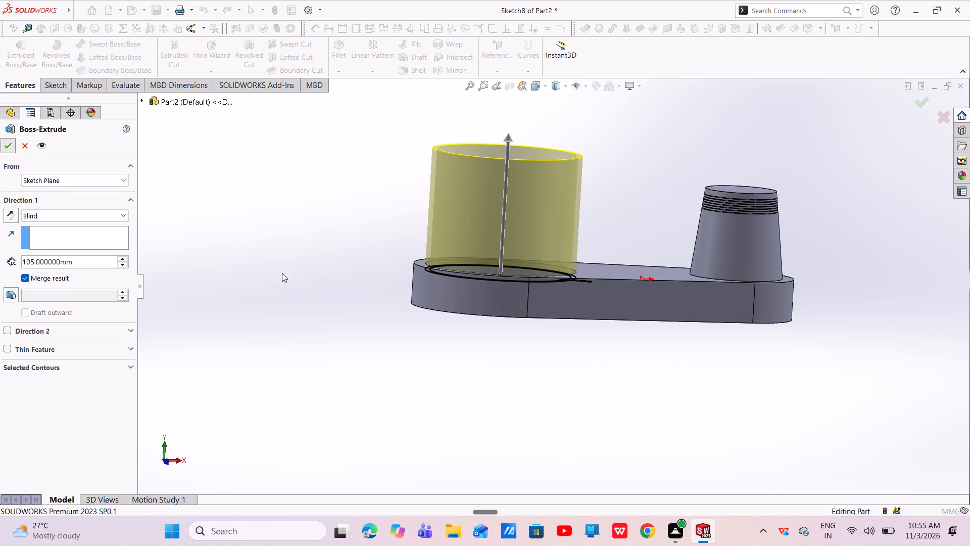
# Start a sketch on the floor inside the tall ring and convert the floor's circular edge into a sketch circle.
pyautogui.moveTo(514, 235); pyautogui.dragTo(497, 350, button='middle')
pyautogui.scroll(-5, 499, 256)
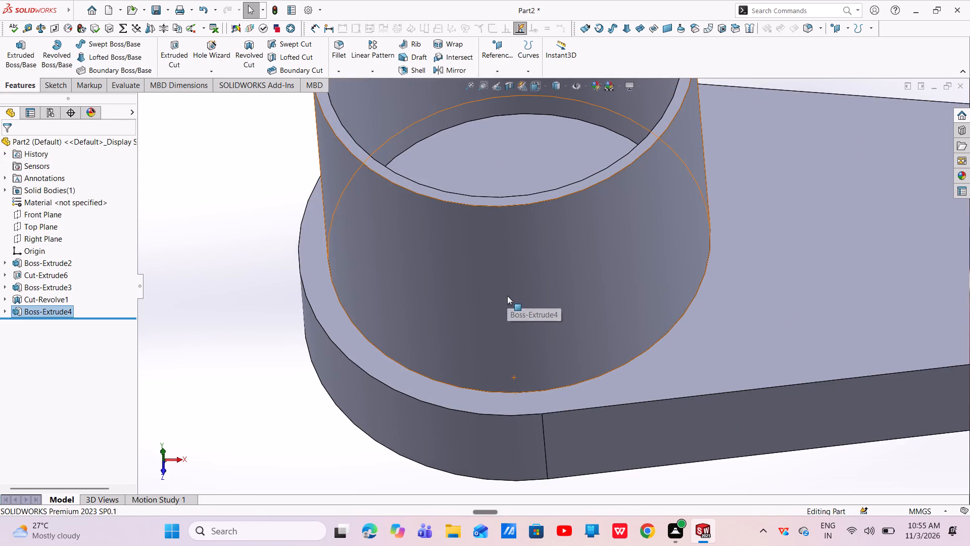
pyautogui.moveTo(507, 295); pyautogui.dragTo(505, 361, button='middle')
pyautogui.scroll(5, 501, 268)
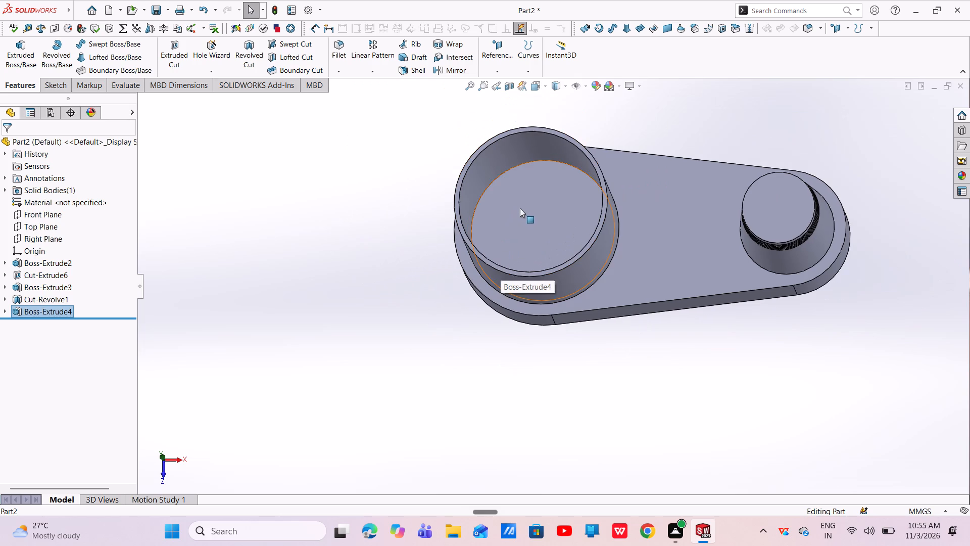
pyautogui.click(521, 213)
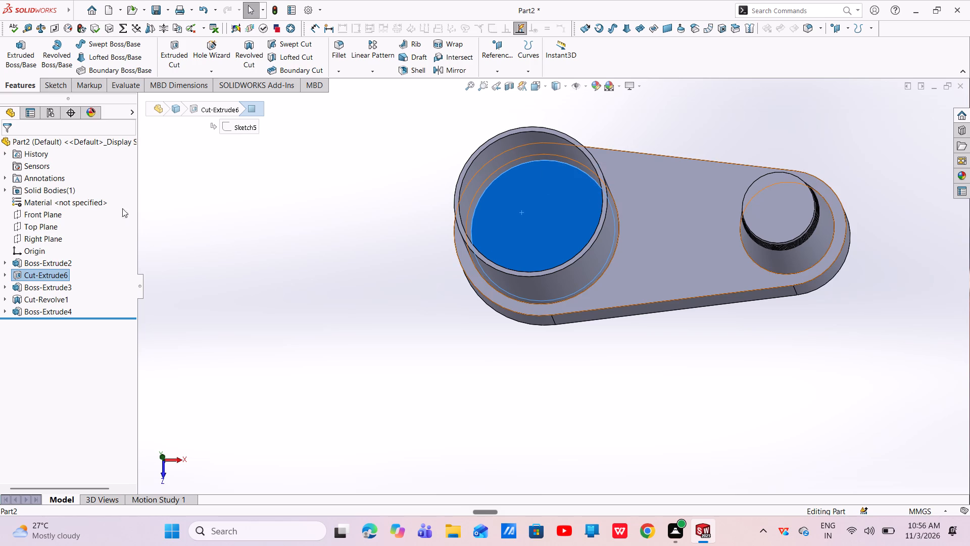
pyautogui.rightClick(522, 207)
pyautogui.click(550, 194)
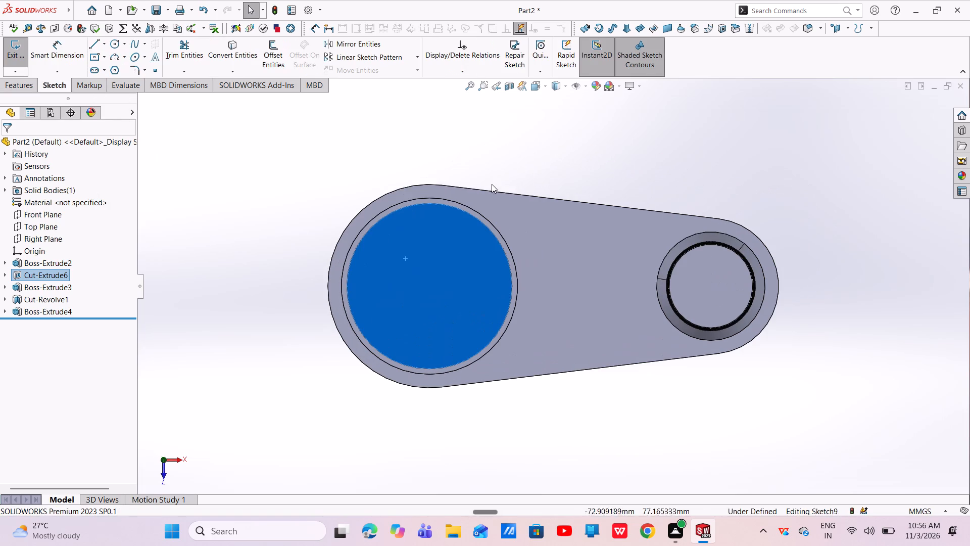
pyautogui.click(236, 49)
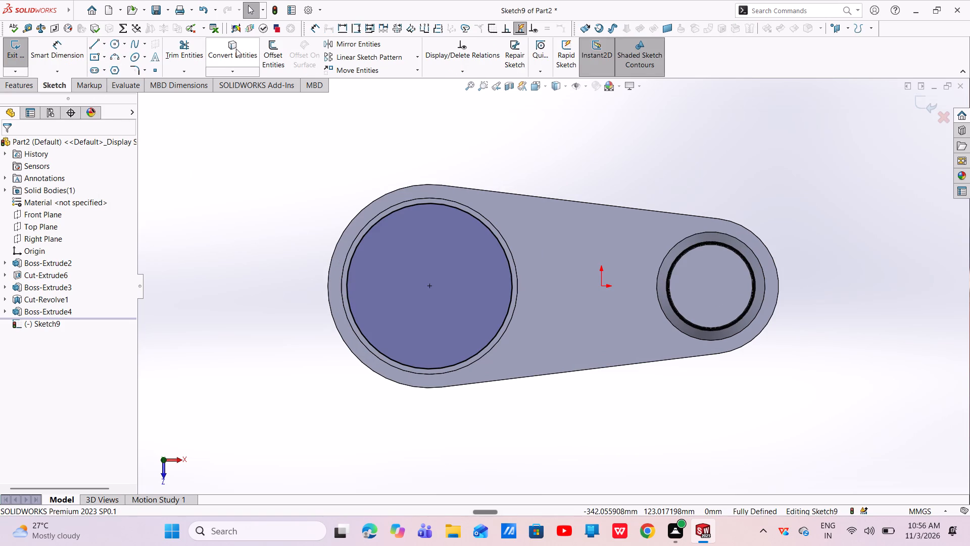
# Cut-extrude the converted circle 2 mm deep into the floor inside the ring.
pyautogui.click(24, 83)
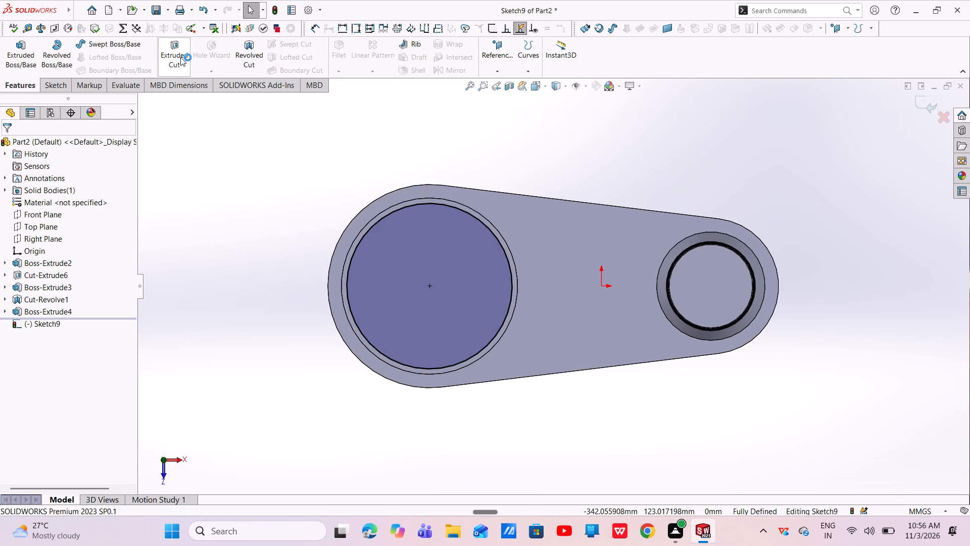
pyautogui.click(180, 57)
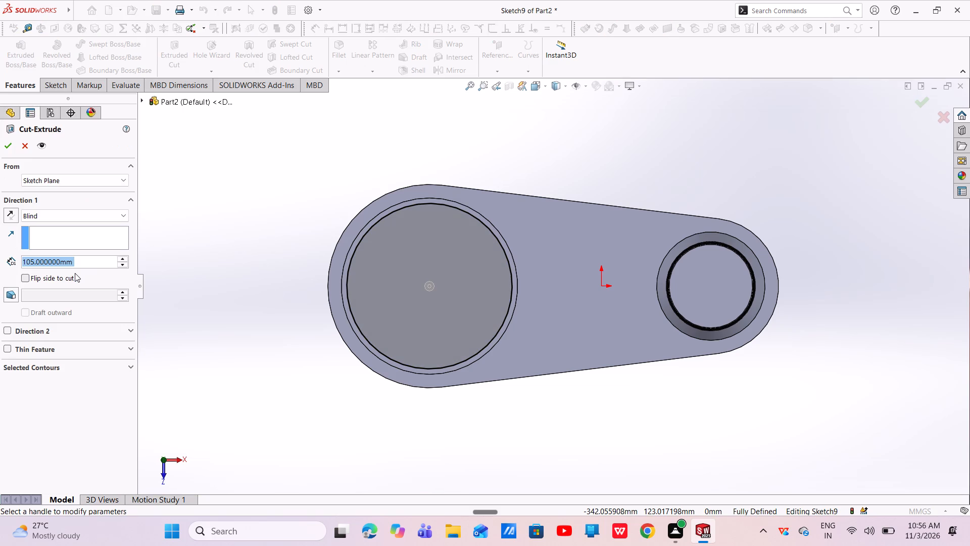
pyautogui.press('BackSpace')
pyautogui.write('0.')
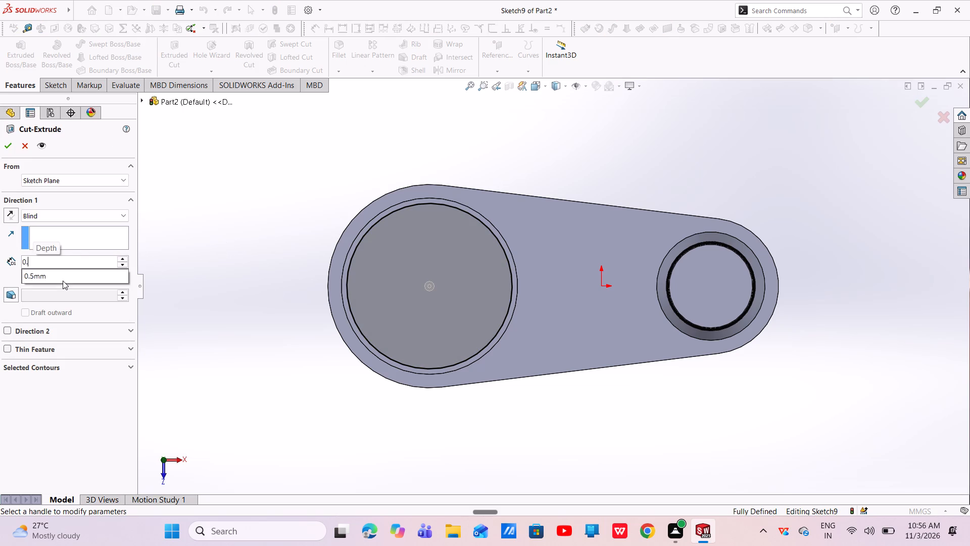
pyautogui.press('BackSpace')
pyautogui.press('BackSpace')
pyautogui.press('2')
pyautogui.press('Return')
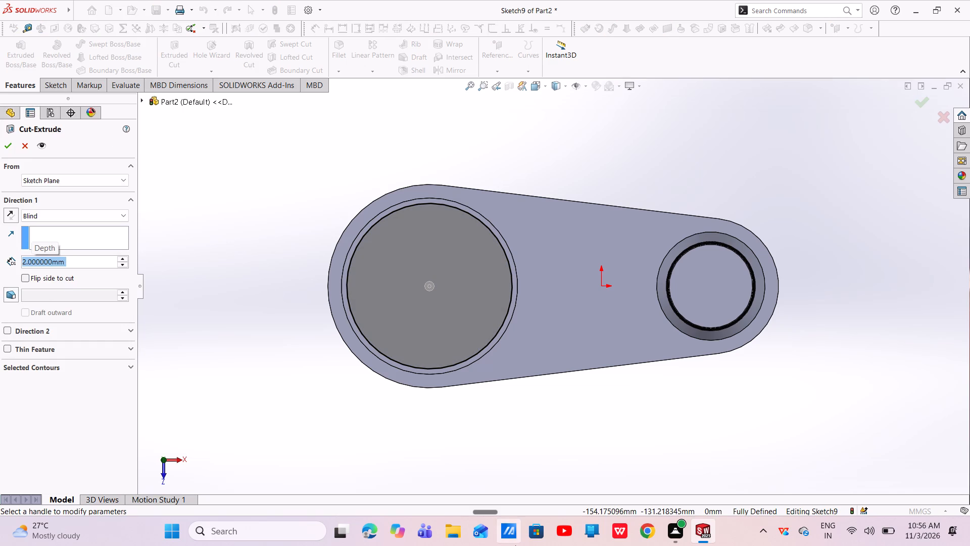
pyautogui.moveTo(515, 538); pyautogui.dragTo(520, 462, button='middle')
pyautogui.moveTo(492, 505); pyautogui.dragTo(501, 408, button='middle')
pyautogui.scroll(-1, 491, 503)
pyautogui.moveTo(494, 404); pyautogui.dragTo(483, 322, button='middle')
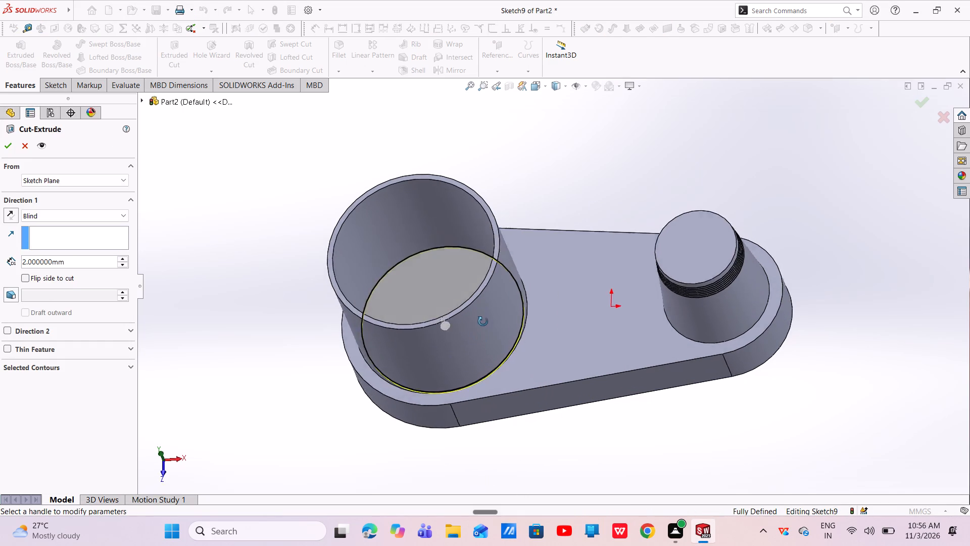
pyautogui.moveTo(483, 322); pyautogui.dragTo(493, 326, button='middle')
pyautogui.click(1, 143)
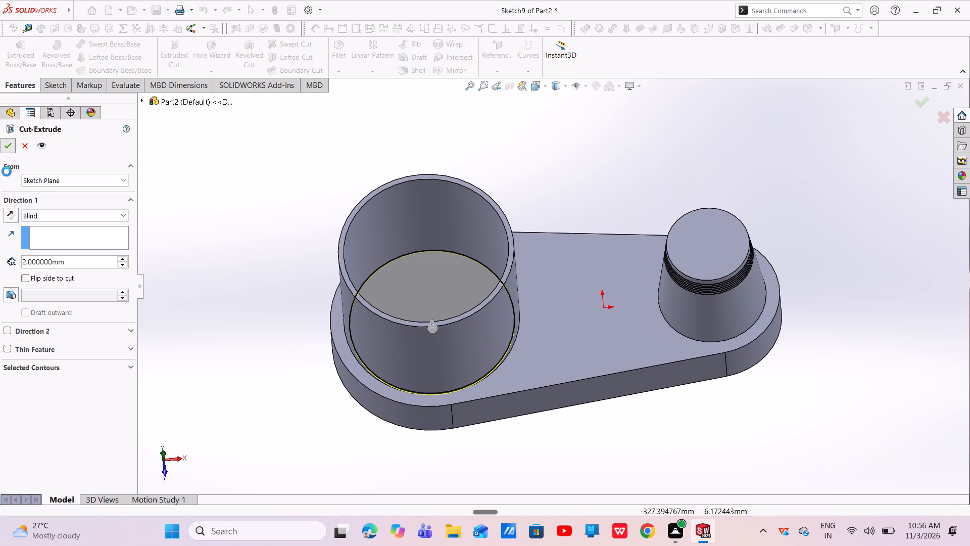
# Examine the shallow circular recess at the base of the ring's inner wall.
pyautogui.moveTo(400, 301); pyautogui.dragTo(386, 362, button='middle')
pyautogui.scroll(-8, 399, 301)
pyautogui.moveTo(414, 336); pyautogui.dragTo(398, 339, button='middle')
pyautogui.scroll(-5, 456, 239)
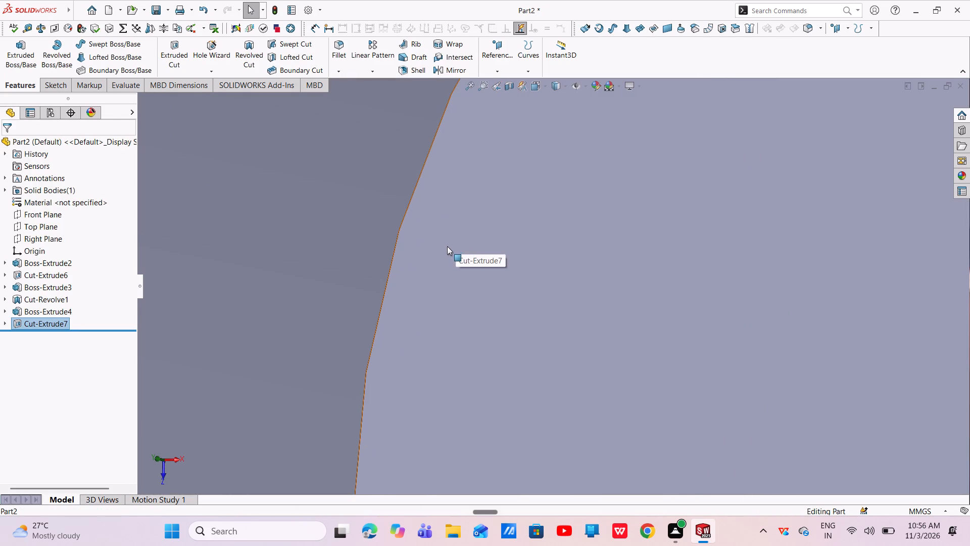
pyautogui.scroll(1, 445, 247)
pyautogui.scroll(2, 540, 272)
pyautogui.scroll(-1, 551, 268)
pyautogui.scroll(8, 551, 268)
pyautogui.scroll(5, 622, 338)
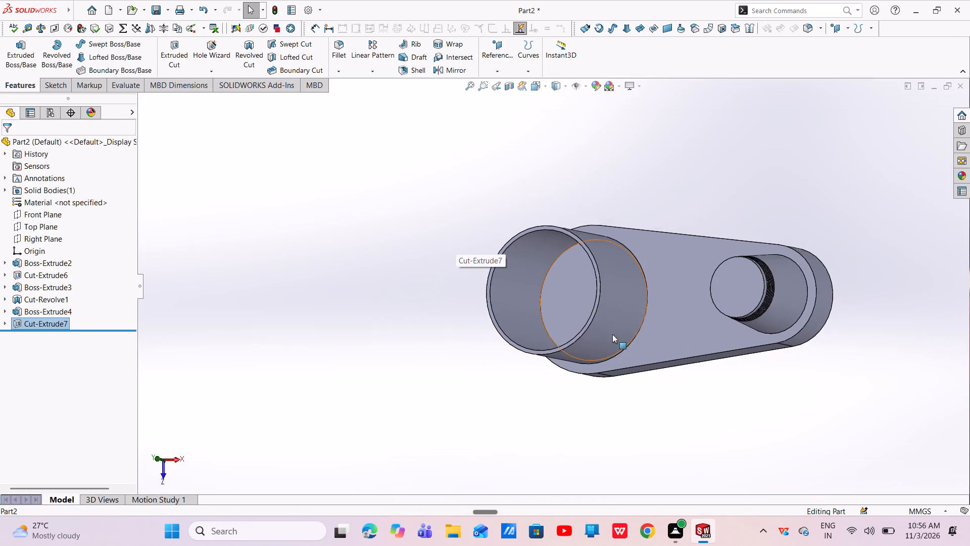
# Start a sketch on the link's flat underside and convert the outer outline of that face into sketch entities.
pyautogui.moveTo(494, 352); pyautogui.dragTo(557, 216, button='middle')
pyautogui.moveTo(569, 467); pyautogui.dragTo(619, 256, button='middle')
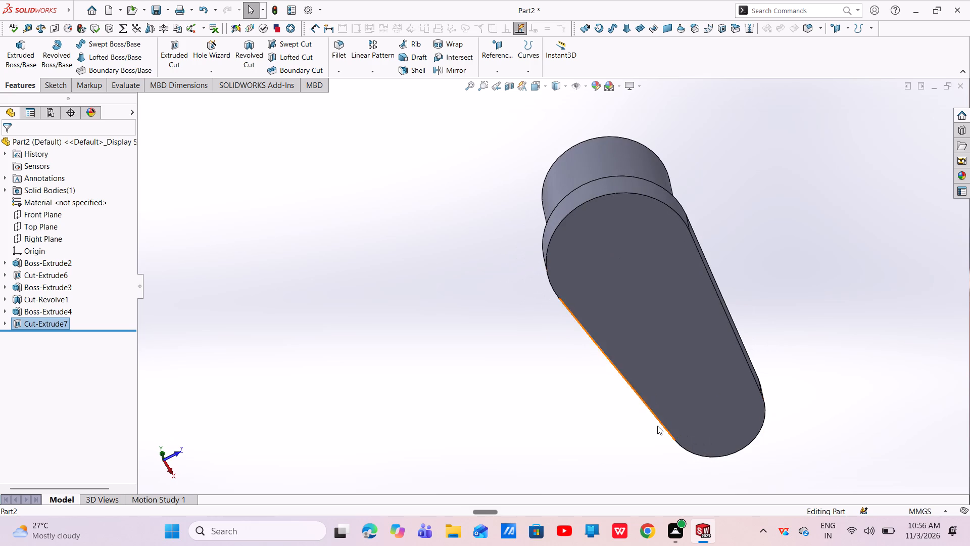
pyautogui.scroll(4, 681, 463)
pyautogui.moveTo(637, 393); pyautogui.dragTo(615, 340, button='middle')
pyautogui.scroll(-1, 636, 392)
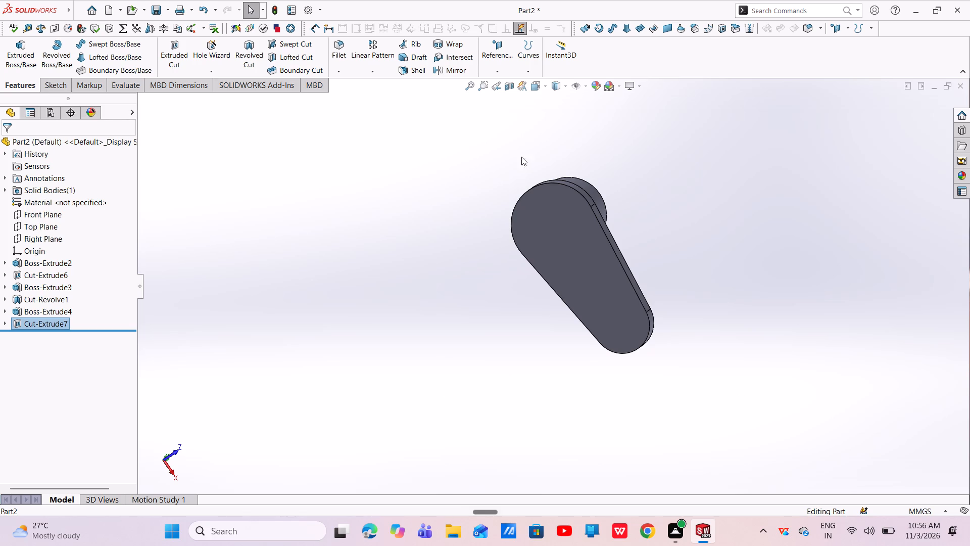
pyautogui.scroll(-6, 601, 314)
pyautogui.click(538, 258)
pyautogui.click(584, 226)
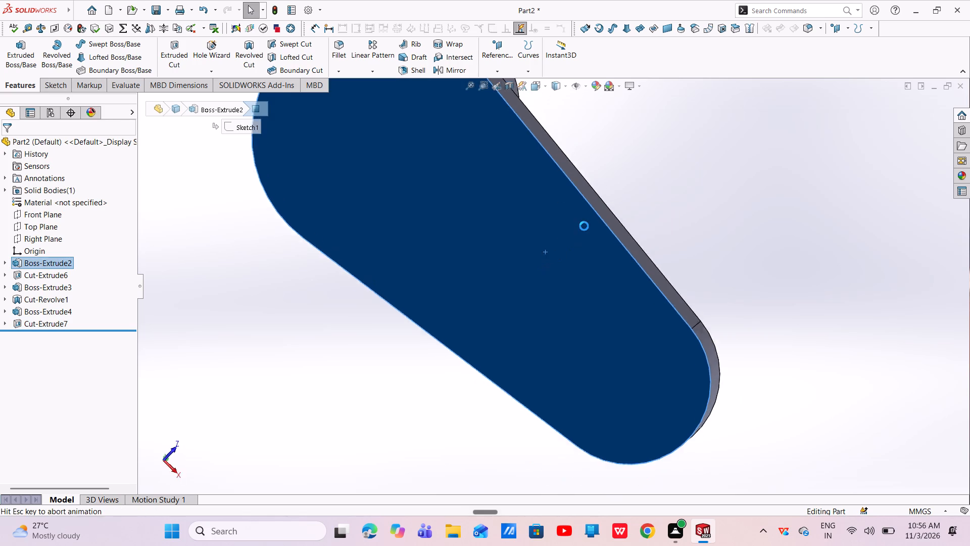
pyautogui.click(223, 52)
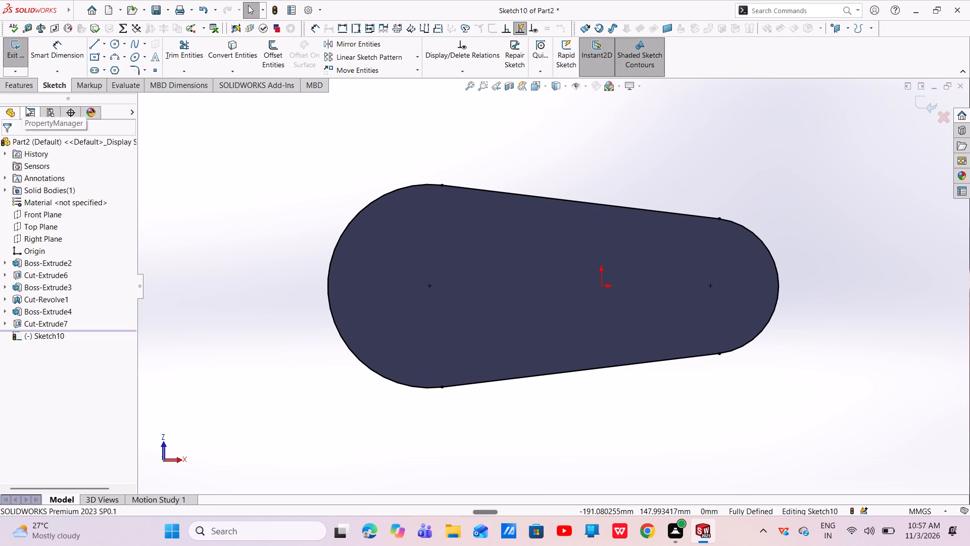
# Offset the converted underside outline inward by 15 mm as a complete chain, with the direction reversed.
pyautogui.click(263, 51)
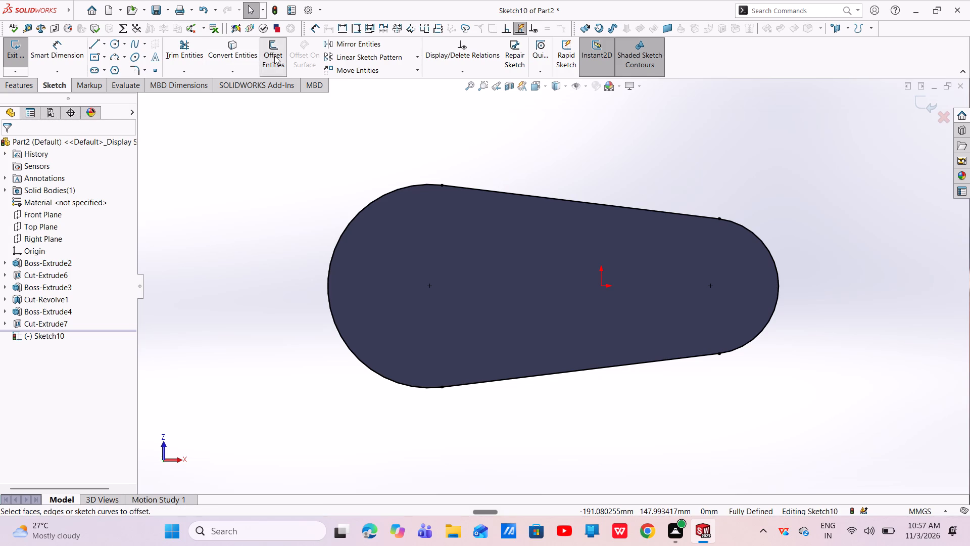
pyautogui.click(342, 236)
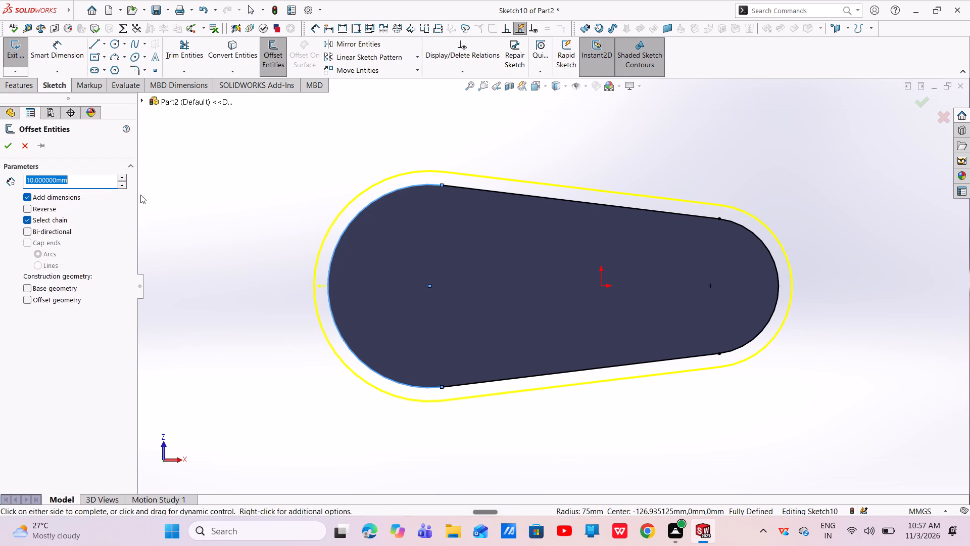
pyautogui.click(23, 209)
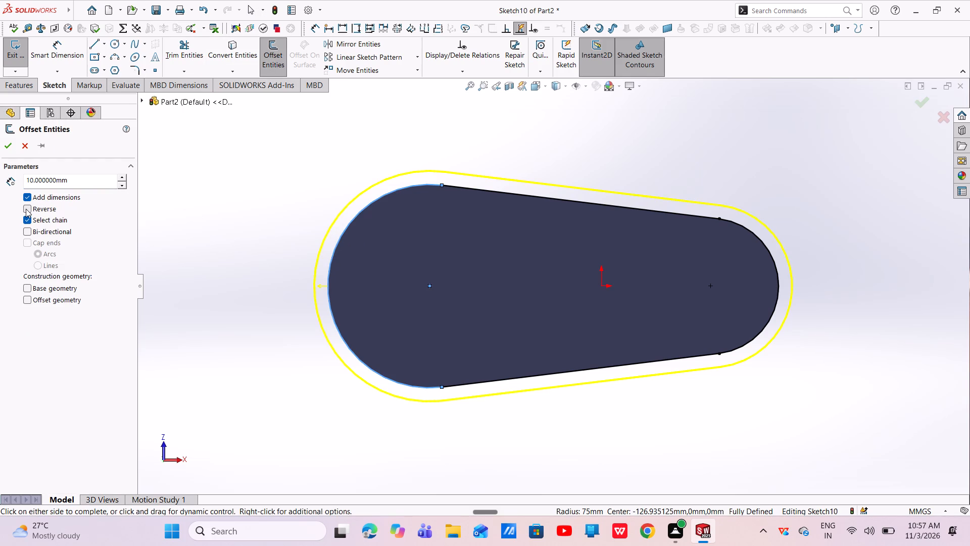
pyautogui.click(26, 209)
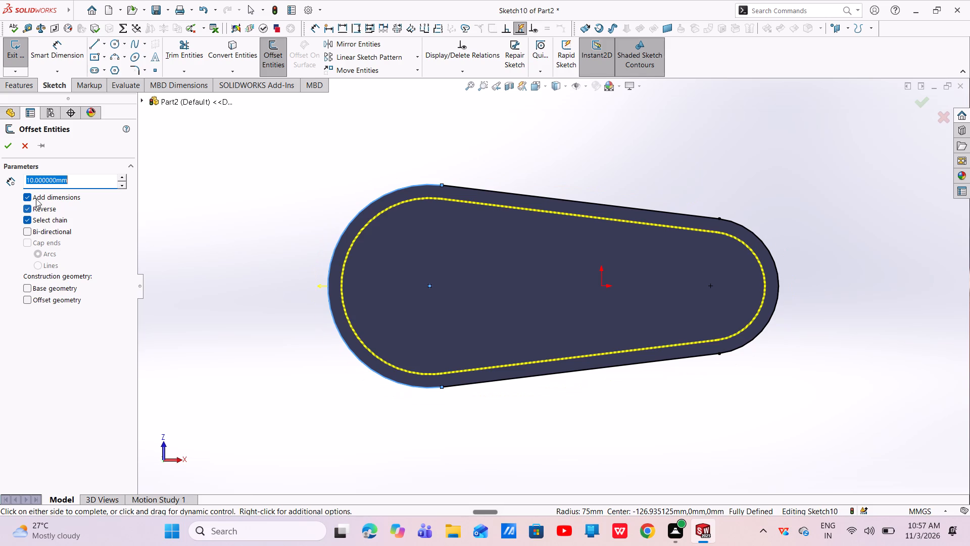
pyautogui.press('BackSpace')
pyautogui.write('15')
pyautogui.press('Return')
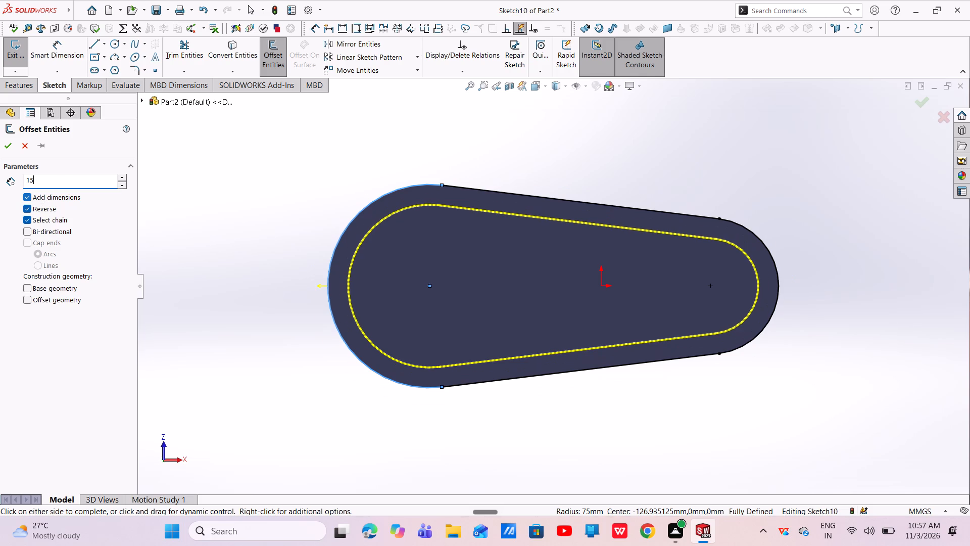
pyautogui.click(4, 147)
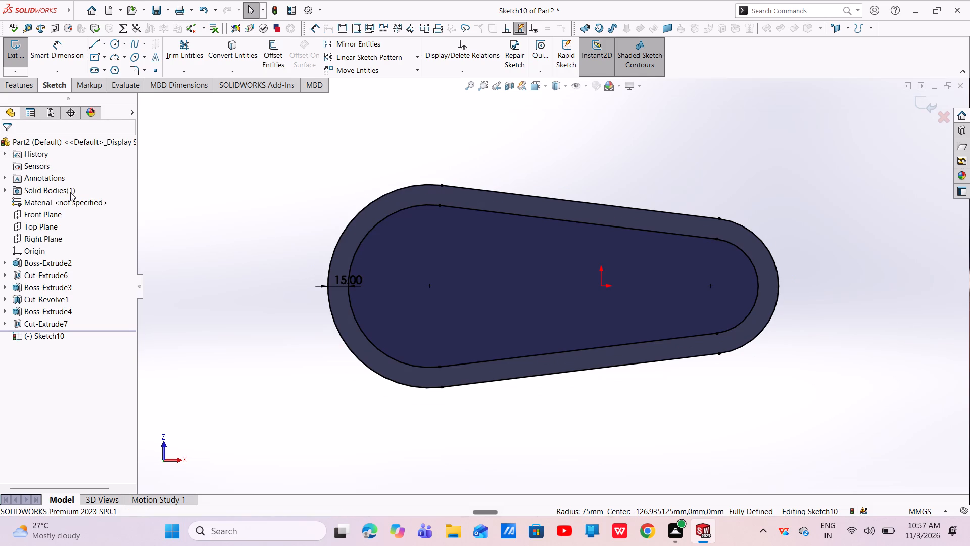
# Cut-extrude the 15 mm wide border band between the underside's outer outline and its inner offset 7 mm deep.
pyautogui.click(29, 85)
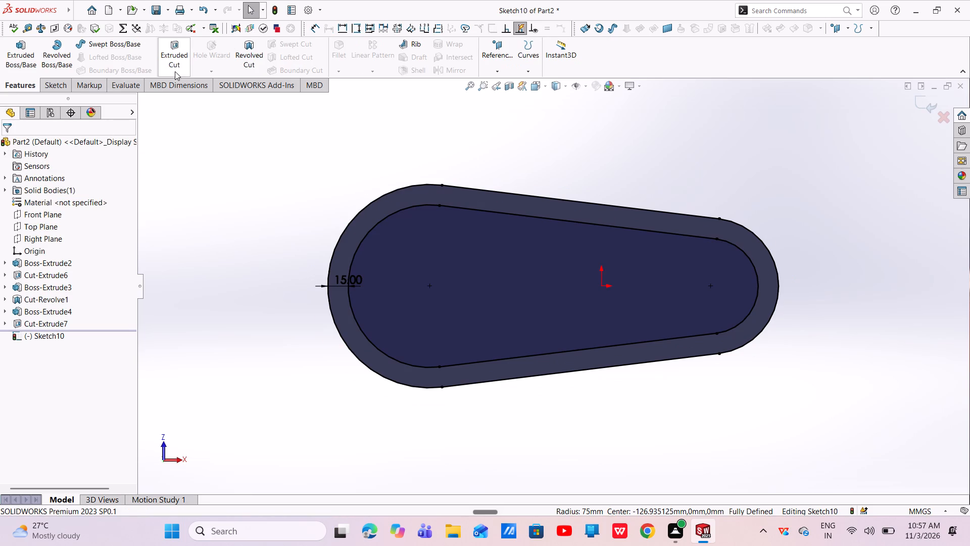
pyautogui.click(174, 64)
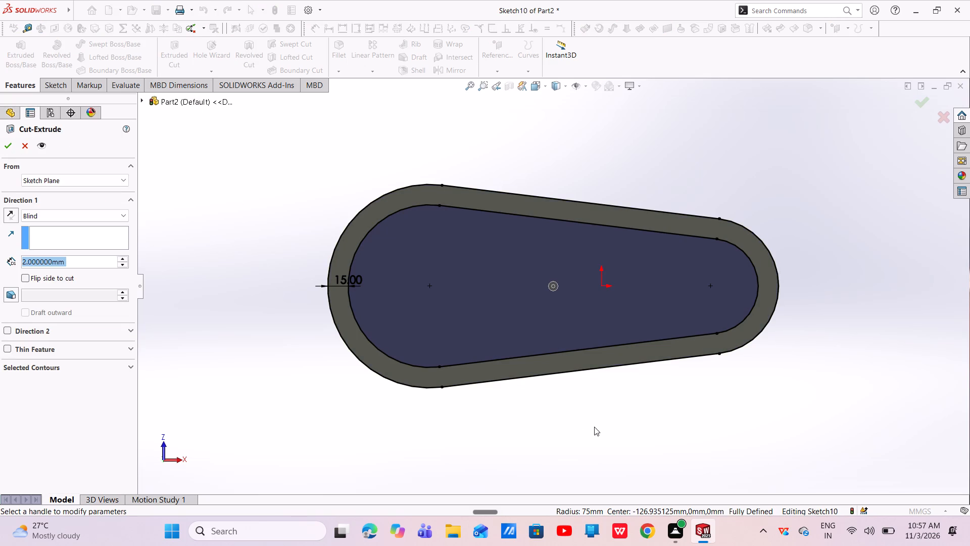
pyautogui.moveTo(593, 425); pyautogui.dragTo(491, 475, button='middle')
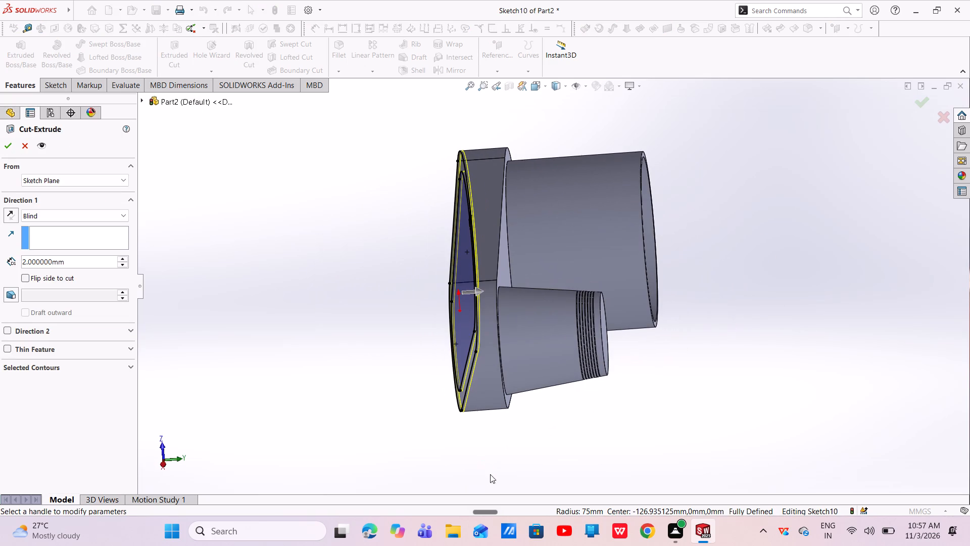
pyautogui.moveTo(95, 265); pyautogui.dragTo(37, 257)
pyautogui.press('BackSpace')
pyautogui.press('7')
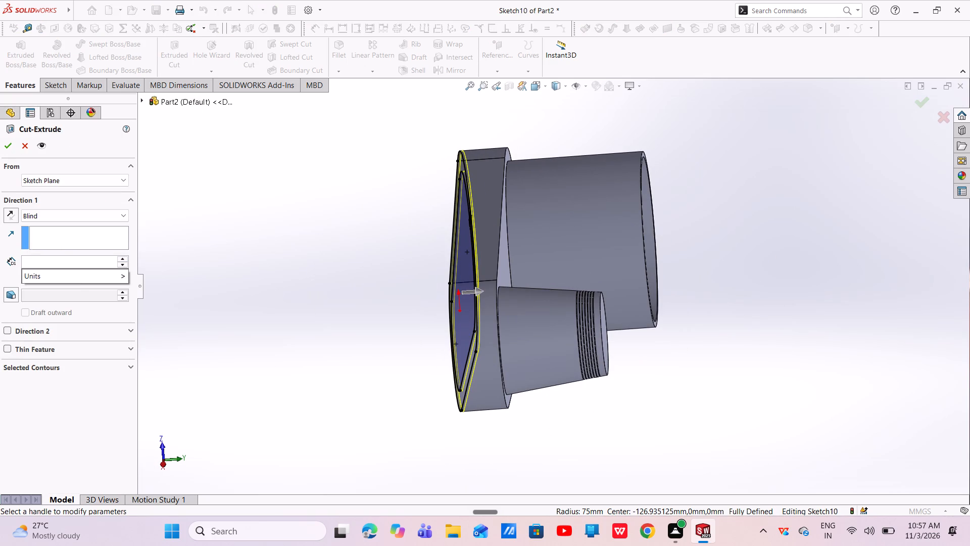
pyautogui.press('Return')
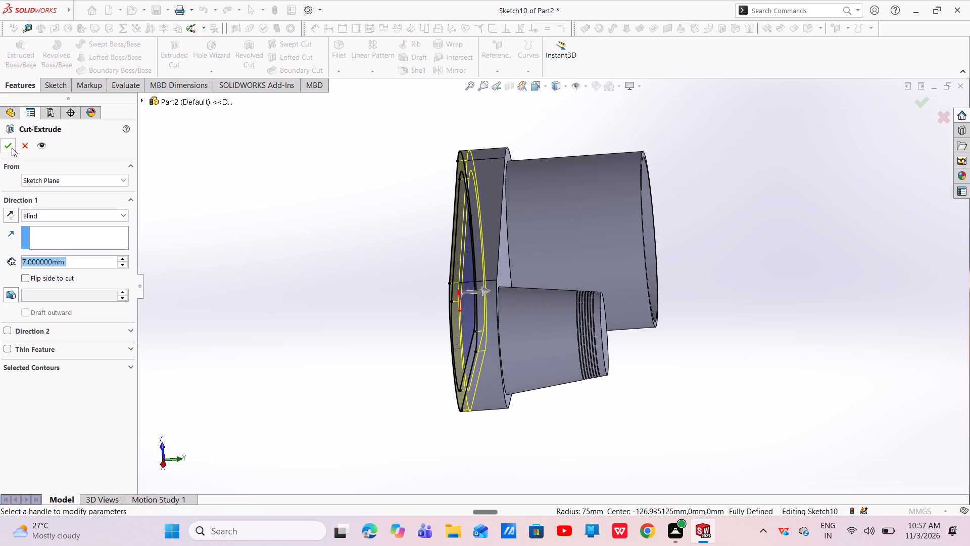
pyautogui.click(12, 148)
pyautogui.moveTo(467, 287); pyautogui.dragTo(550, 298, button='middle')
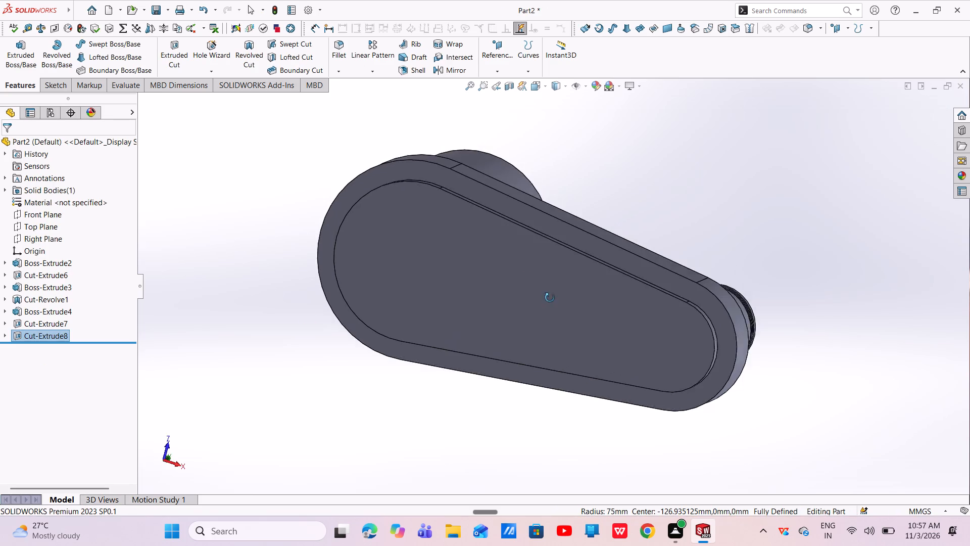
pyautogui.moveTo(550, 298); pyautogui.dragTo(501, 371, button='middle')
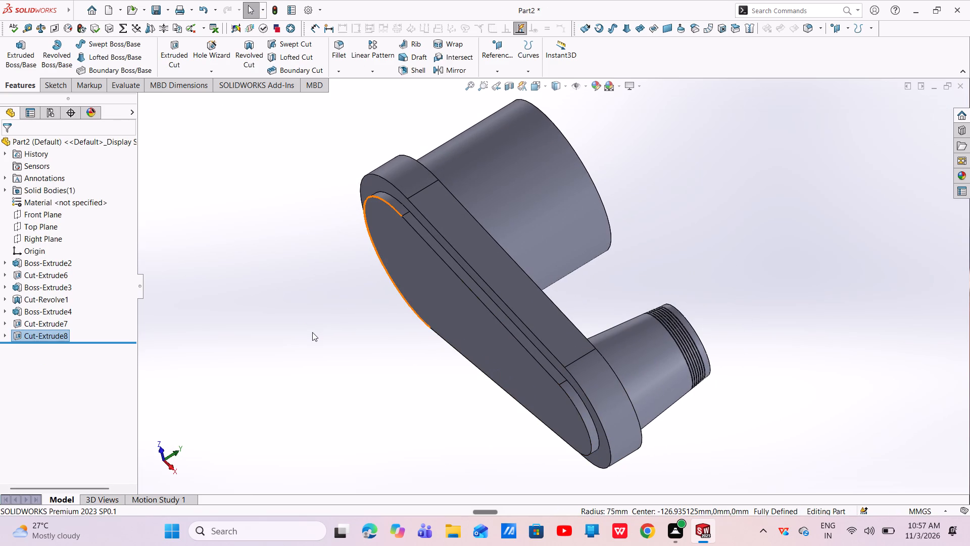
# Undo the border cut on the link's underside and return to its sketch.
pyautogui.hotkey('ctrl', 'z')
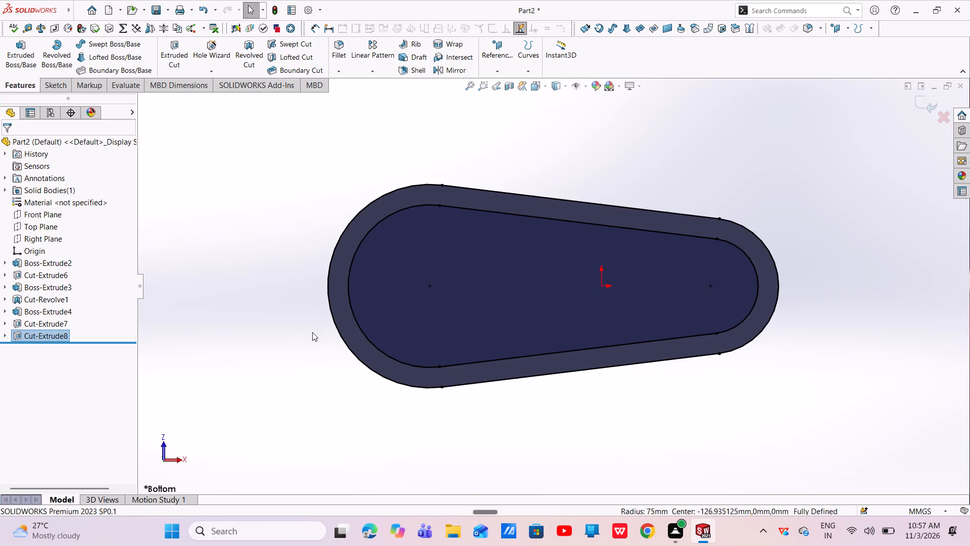
# Delete the two arcs and two lines of the converted outer outline, keeping only the inner offset profile.
pyautogui.click(341, 235)
pyautogui.rightClick(339, 236)
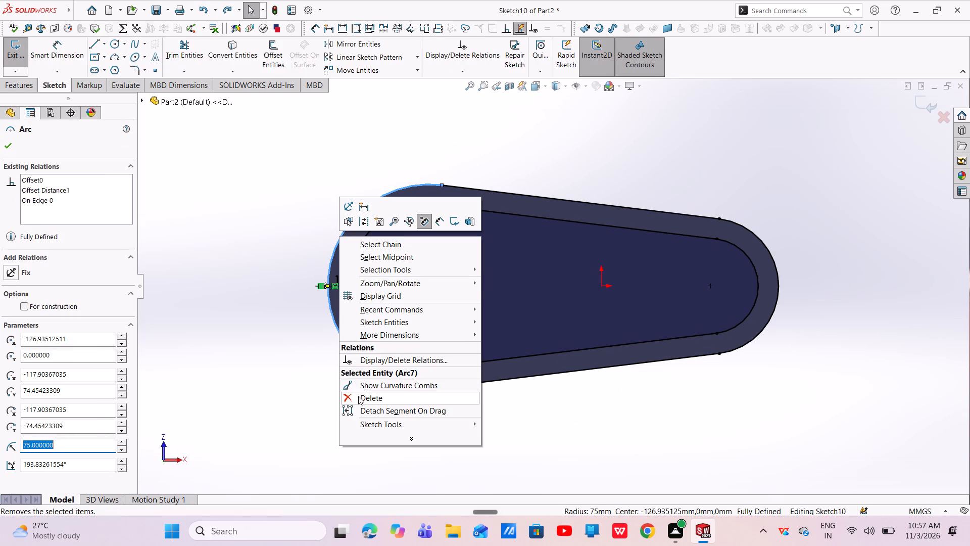
pyautogui.click(358, 396)
pyautogui.click(465, 189)
pyautogui.rightClick(465, 189)
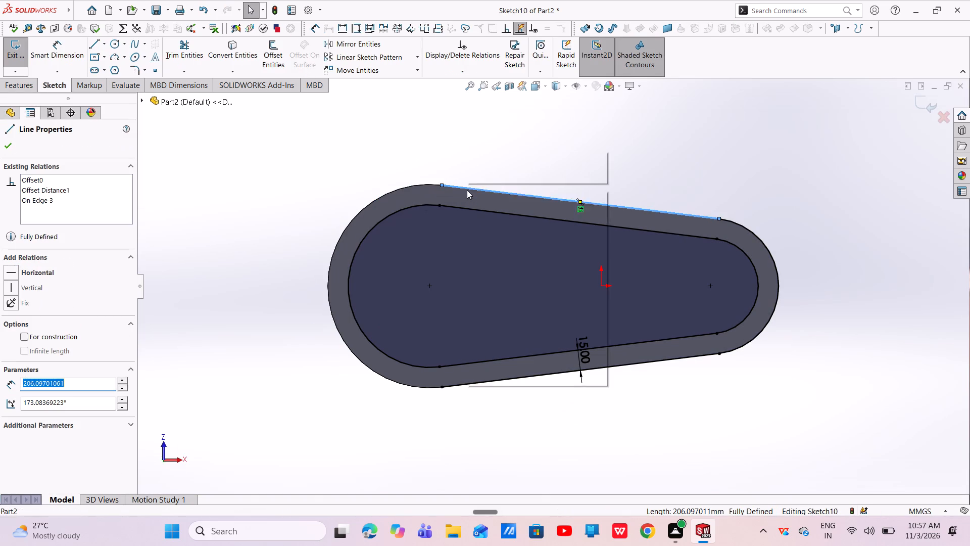
pyautogui.click(484, 341)
pyautogui.click(460, 385)
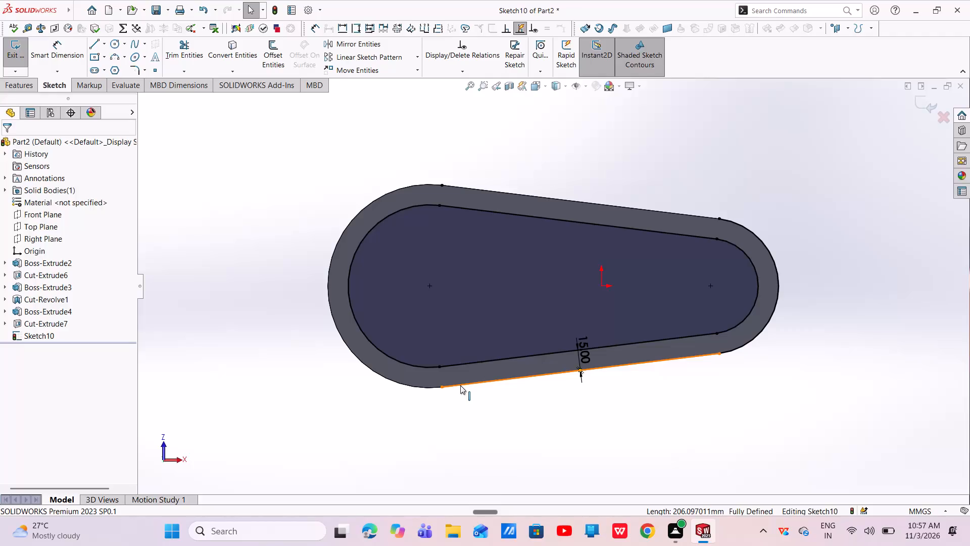
pyautogui.rightClick(460, 385)
pyautogui.click(477, 494)
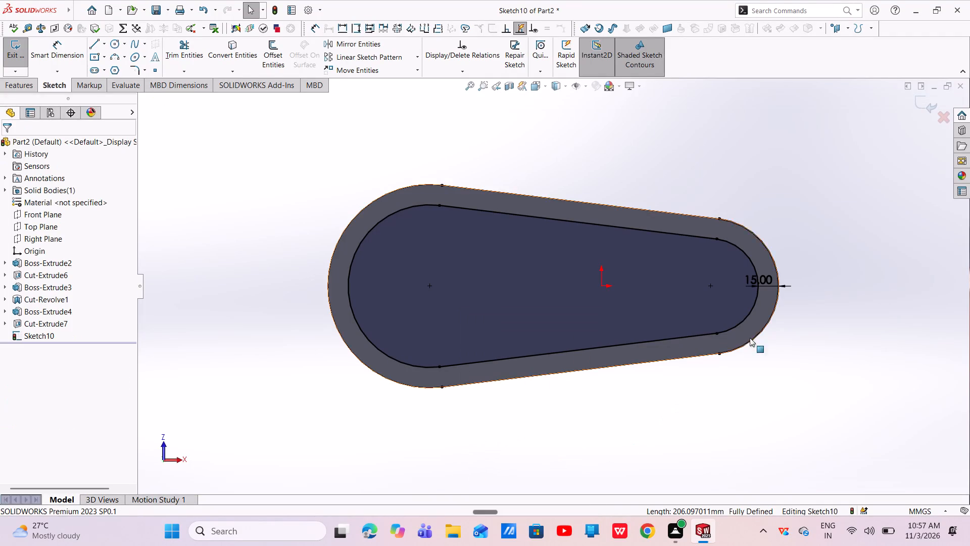
pyautogui.click(757, 334)
pyautogui.rightClick(757, 334)
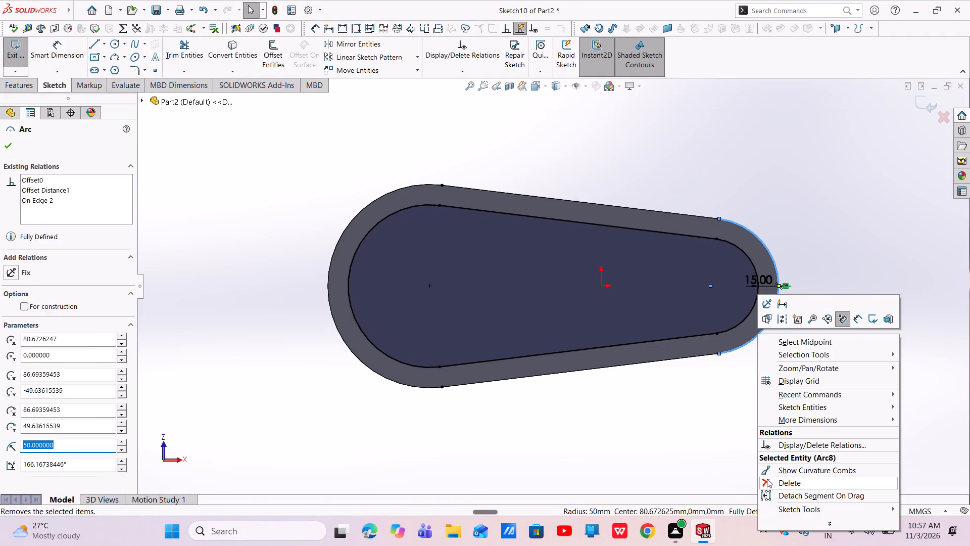
pyautogui.click(767, 480)
# Cut-extrude the inner offset profile 7 mm deep into the link's underside as a pocket.
pyautogui.moveTo(390, 204); pyautogui.dragTo(330, 326, button='middle')
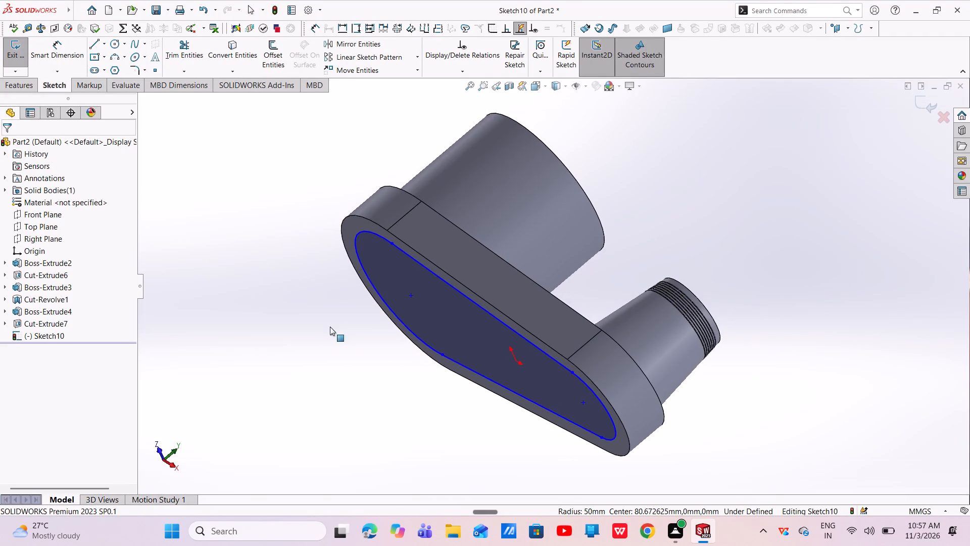
pyautogui.click(24, 83)
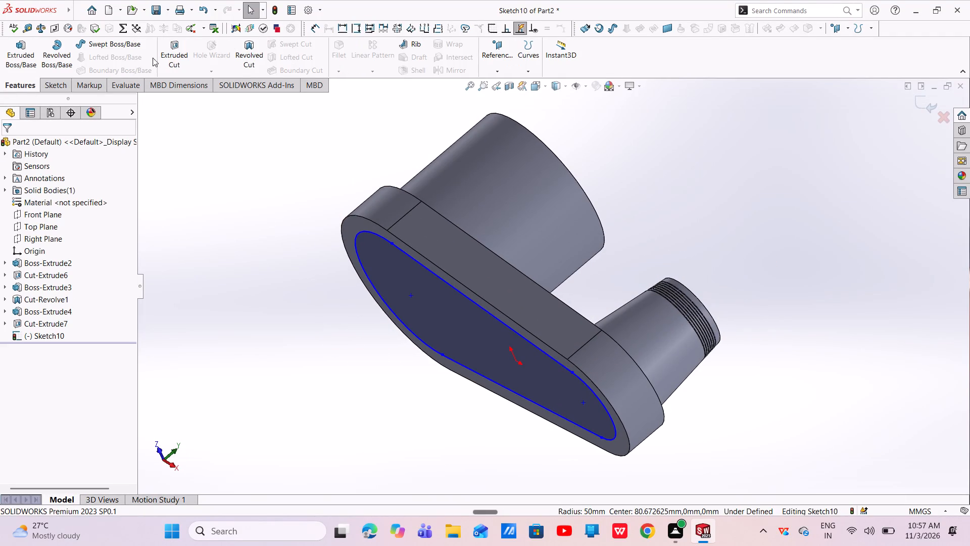
pyautogui.click(169, 52)
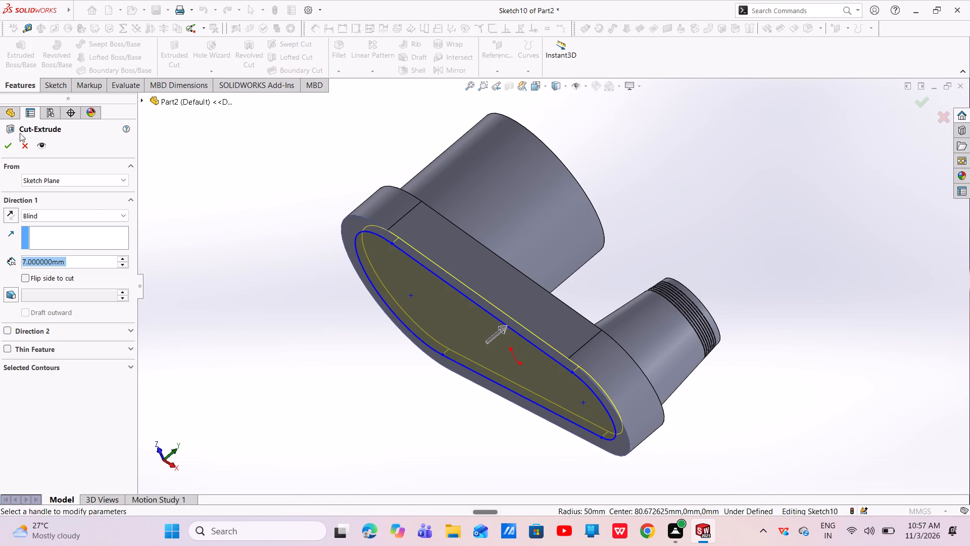
pyautogui.click(10, 142)
# Examine the underside pocket and the ring and boss on the opposite side from several angles.
pyautogui.scroll(2, 484, 310)
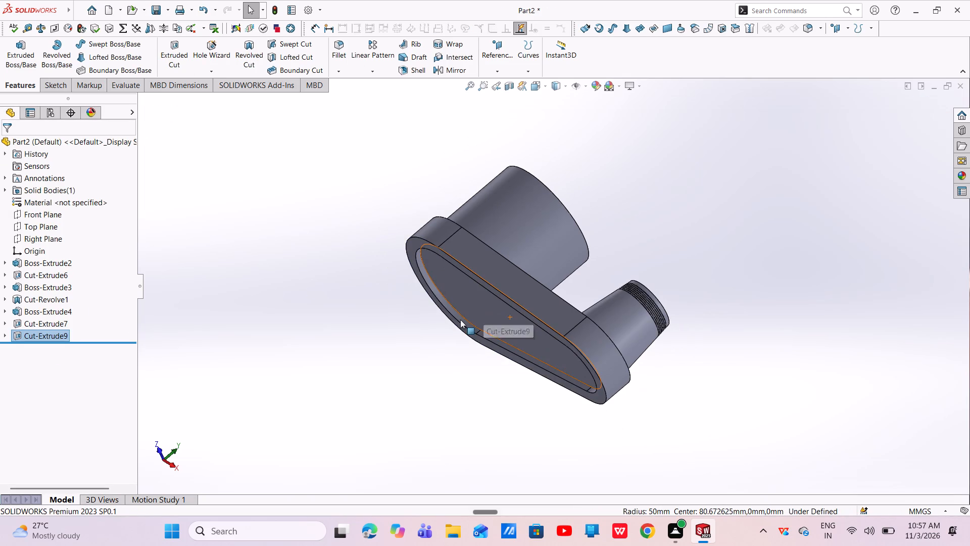
pyautogui.moveTo(499, 291); pyautogui.dragTo(649, 270, button='middle')
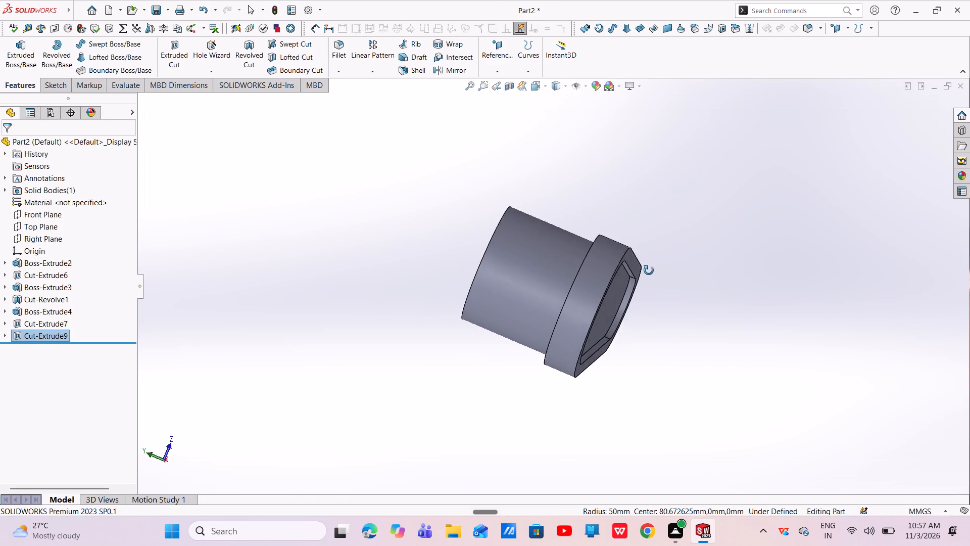
pyautogui.moveTo(649, 270); pyautogui.dragTo(649, 281, button='middle')
pyautogui.scroll(-4, 636, 289)
pyautogui.scroll(5, 626, 294)
pyautogui.moveTo(590, 289); pyautogui.dragTo(564, 295, button='middle')
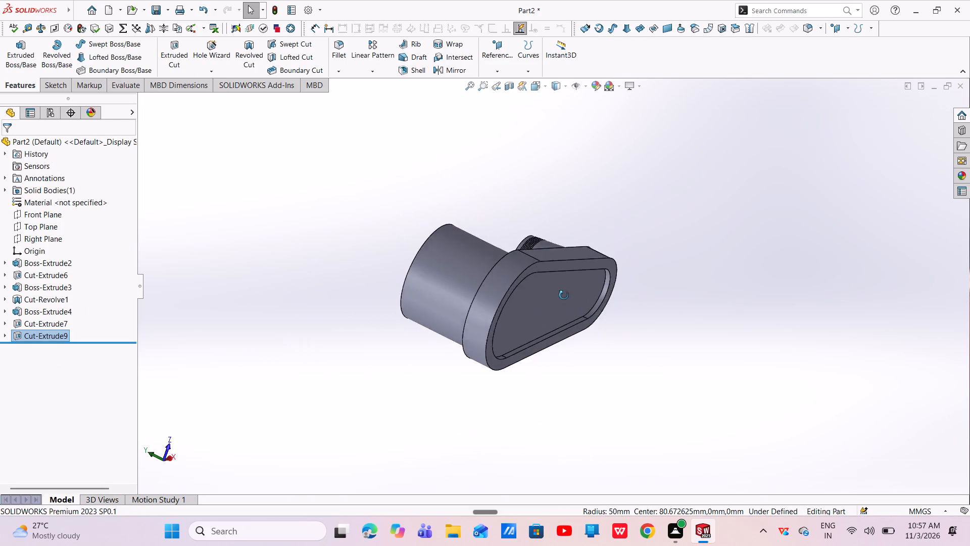
pyautogui.moveTo(564, 295); pyautogui.dragTo(547, 415, button='middle')
pyautogui.scroll(1, 541, 285)
pyautogui.moveTo(552, 293); pyautogui.dragTo(604, 378, button='middle')
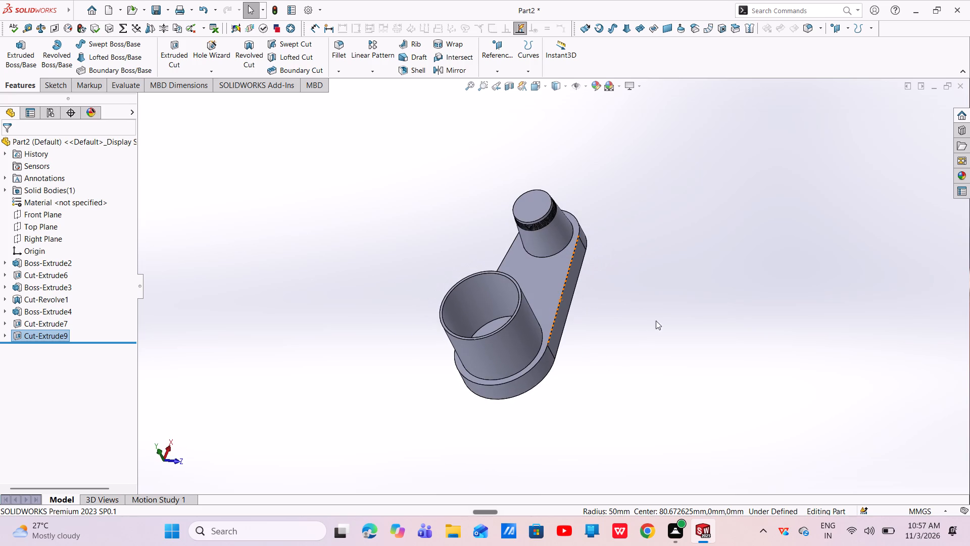
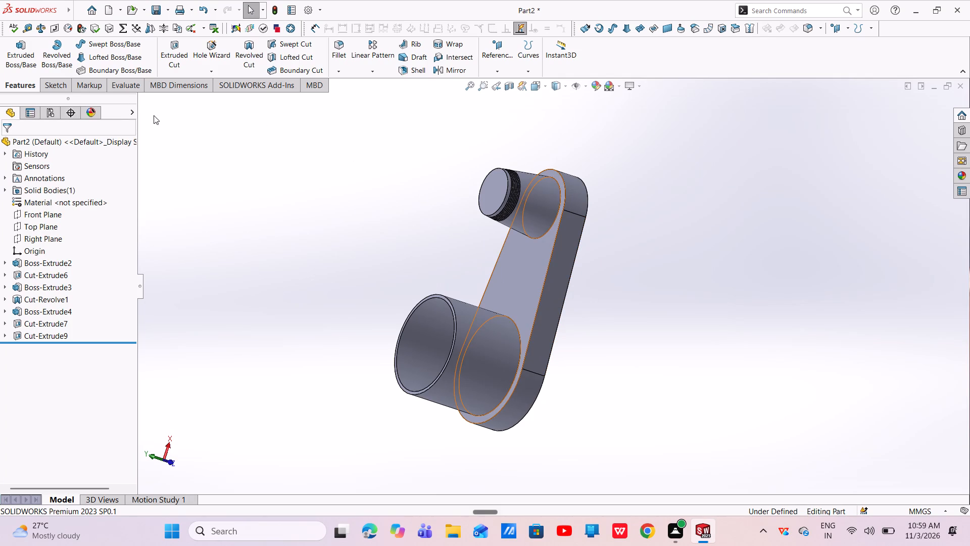
# Sketch a circle about 9.4 mm in diameter on the underside pocket floor, centred on the large end's arc centre.
pyautogui.moveTo(365, 237); pyautogui.dragTo(288, 200, button='middle')
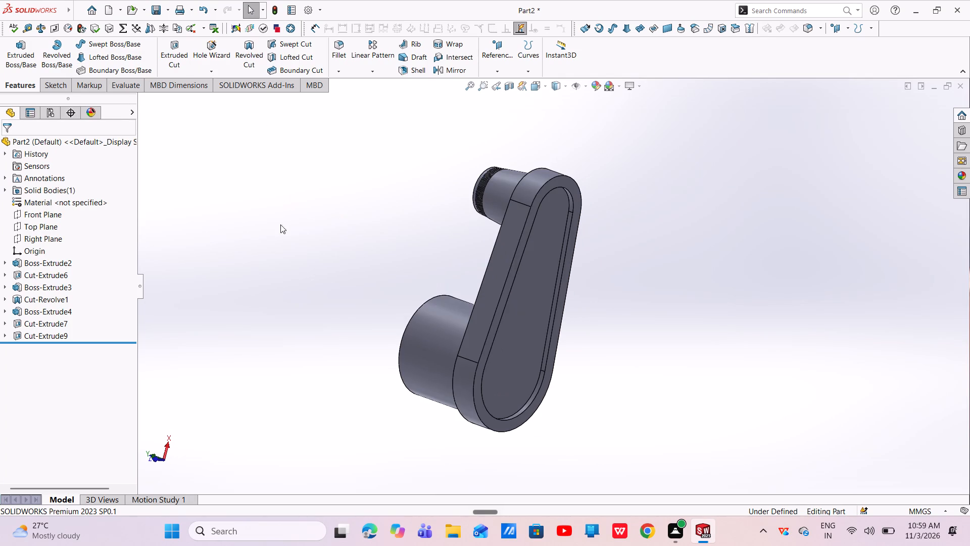
pyautogui.click(532, 305)
pyautogui.click(580, 271)
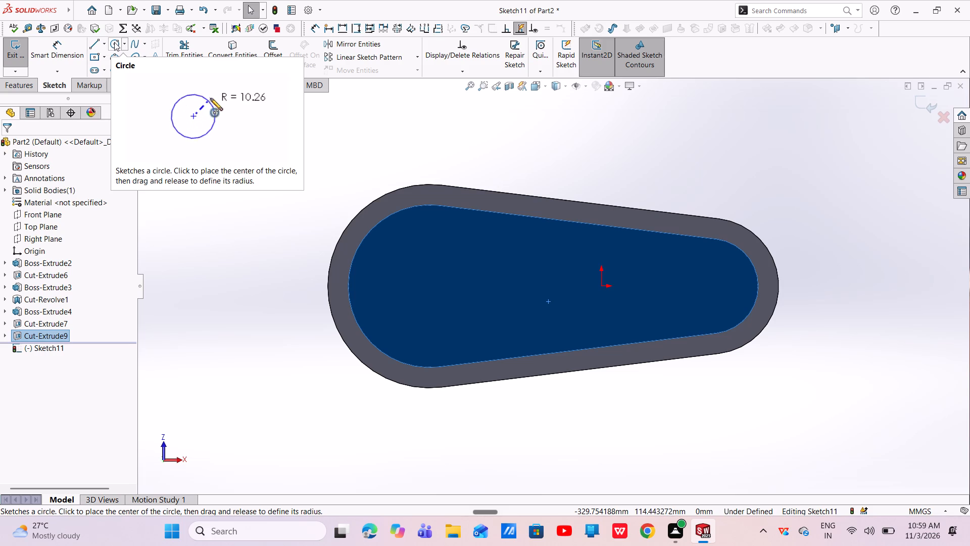
pyautogui.click(115, 44)
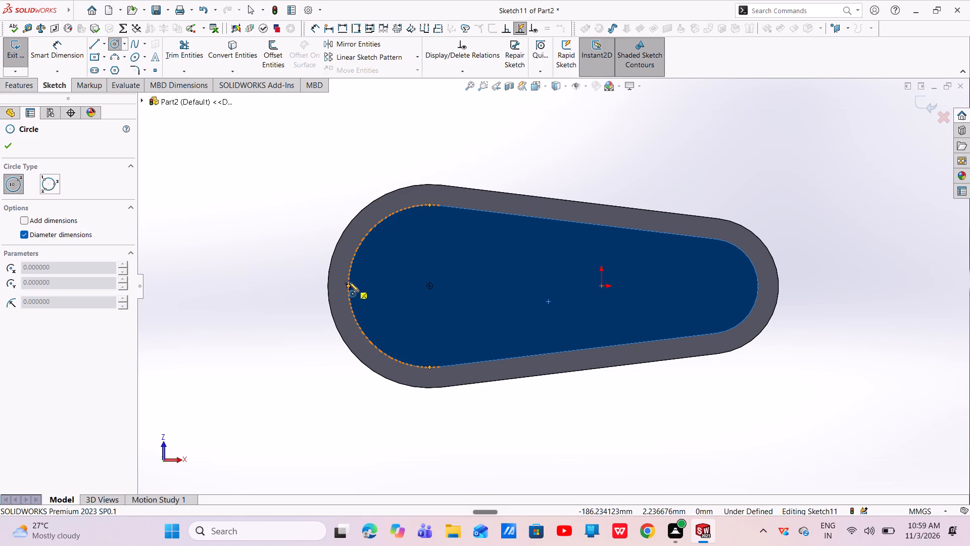
pyautogui.scroll(-6, 430, 286)
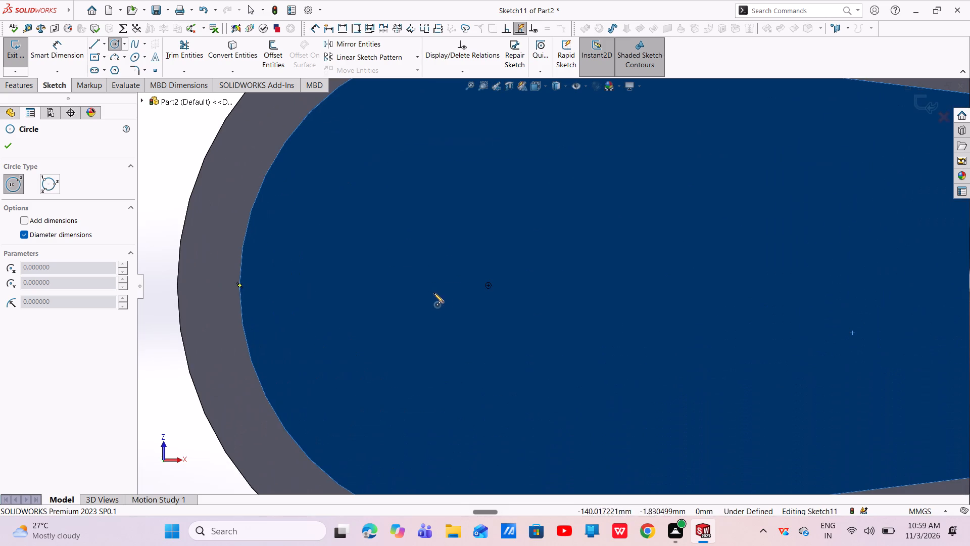
pyautogui.click(489, 286)
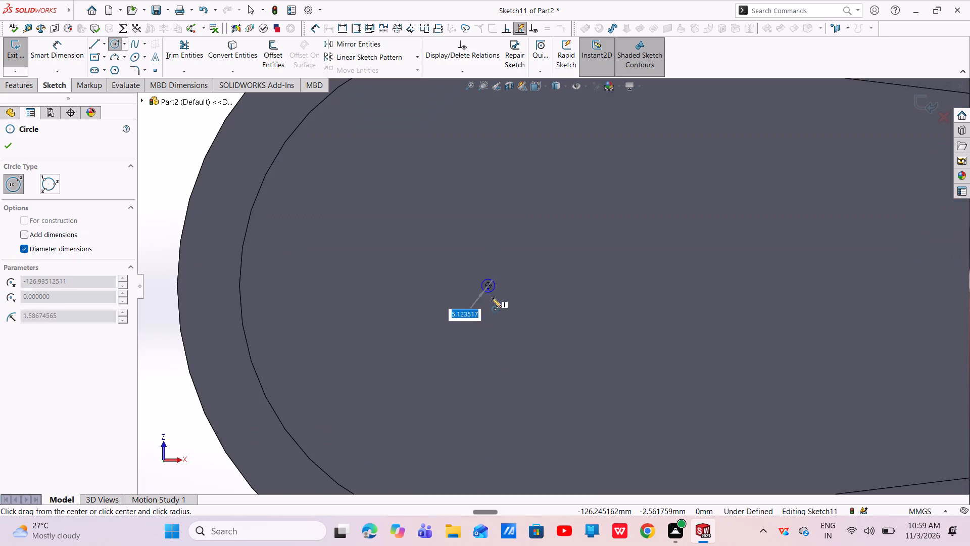
pyautogui.click(500, 301)
pyautogui.rightClick(500, 301)
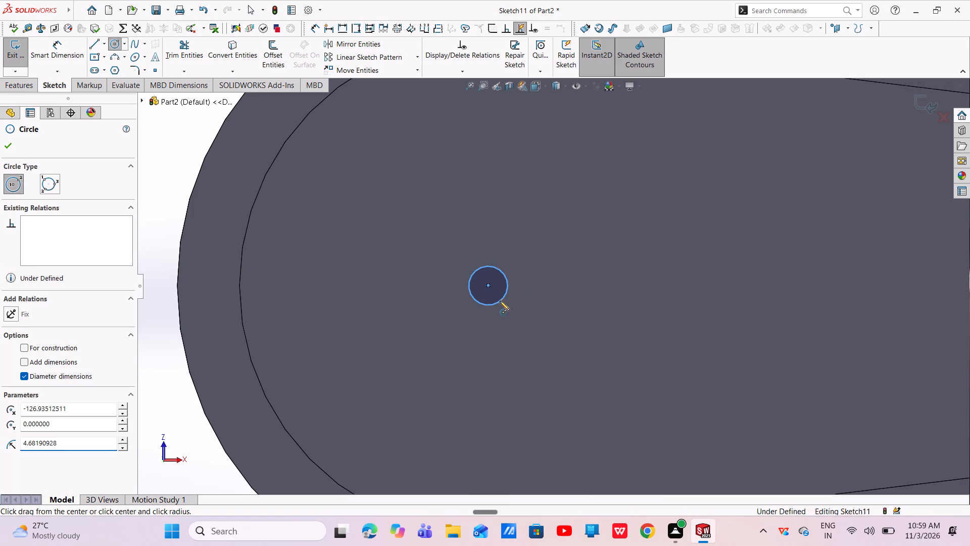
pyautogui.click(517, 306)
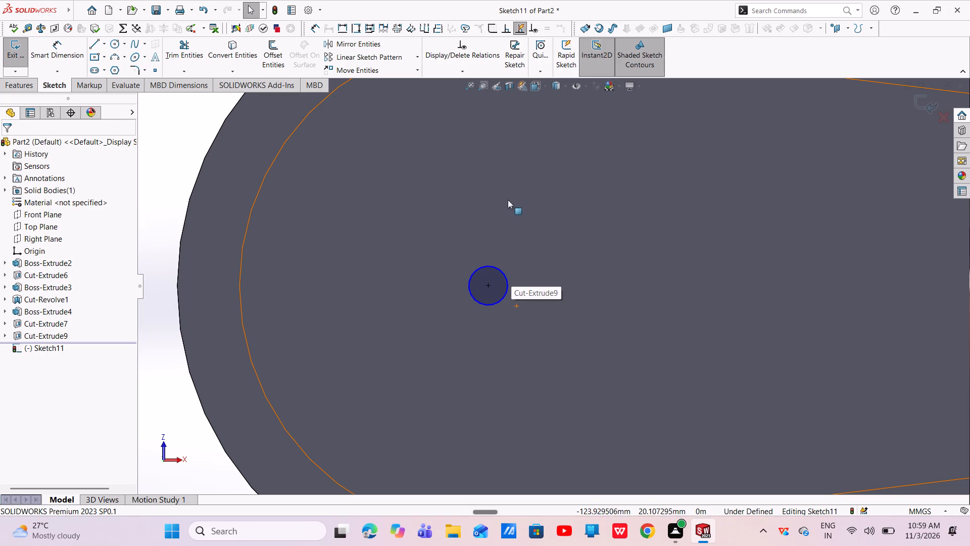
# Dimension the small circle on the pocket floor to a diameter of 10 mm.
pyautogui.moveTo(516, 189); pyautogui.dragTo(549, 304, button='middle')
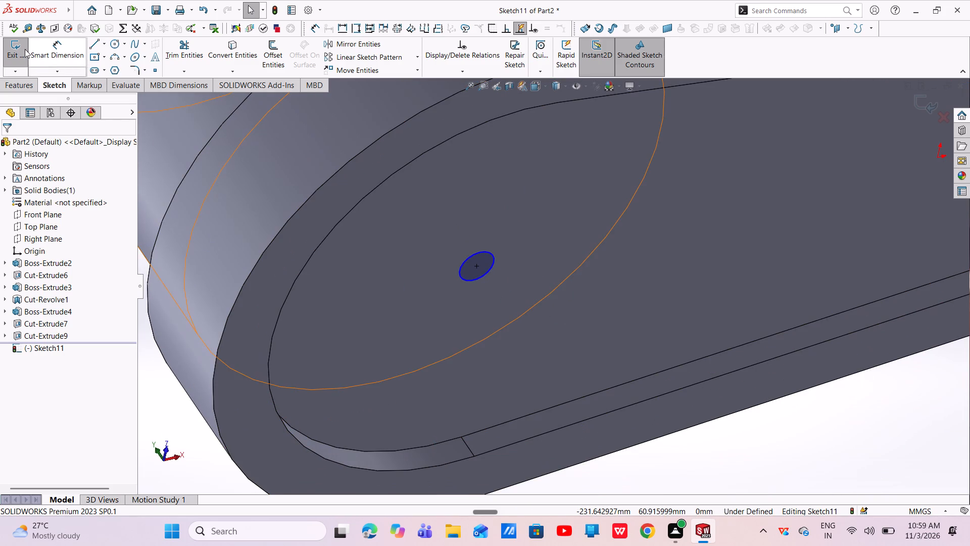
pyautogui.click(58, 44)
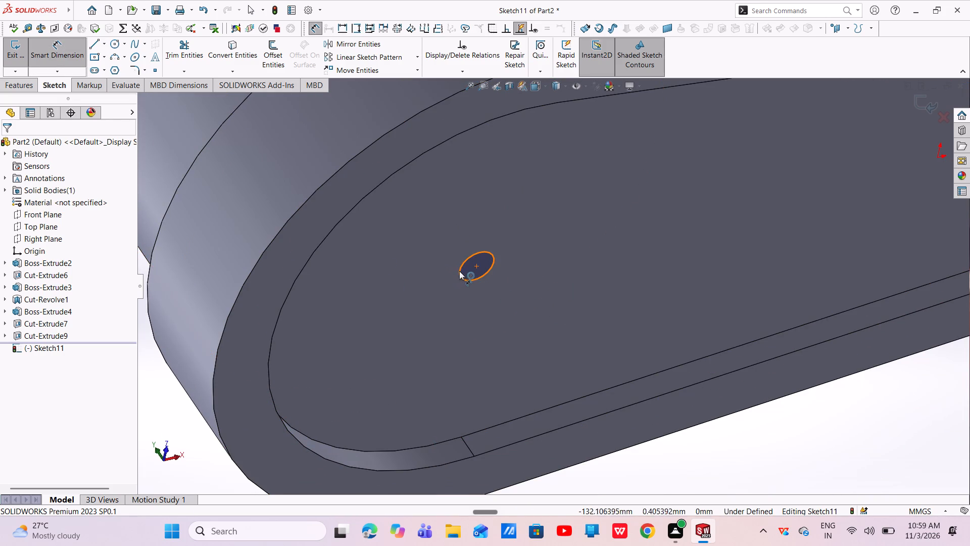
pyautogui.click(460, 271)
pyautogui.click(380, 314)
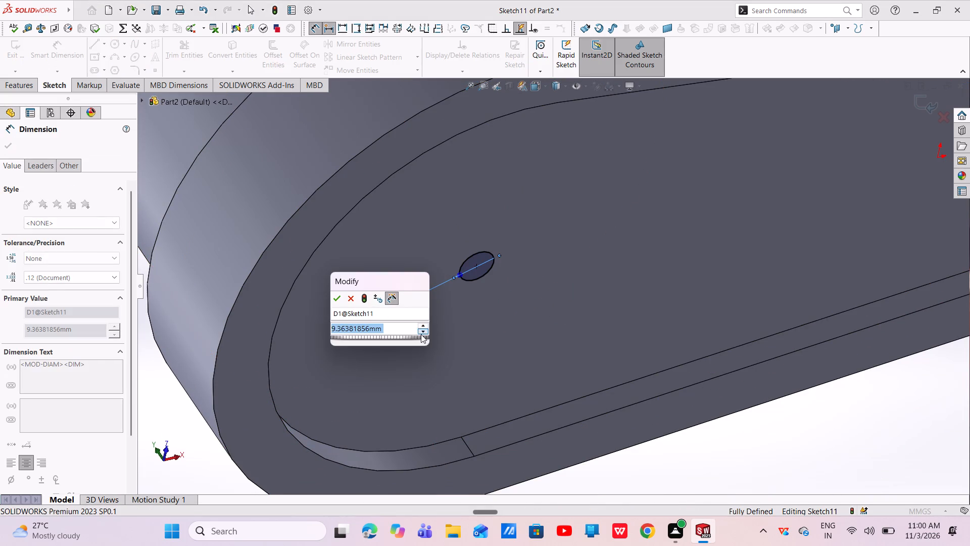
pyautogui.press('BackSpace')
pyautogui.write('10')
pyautogui.press('Return')
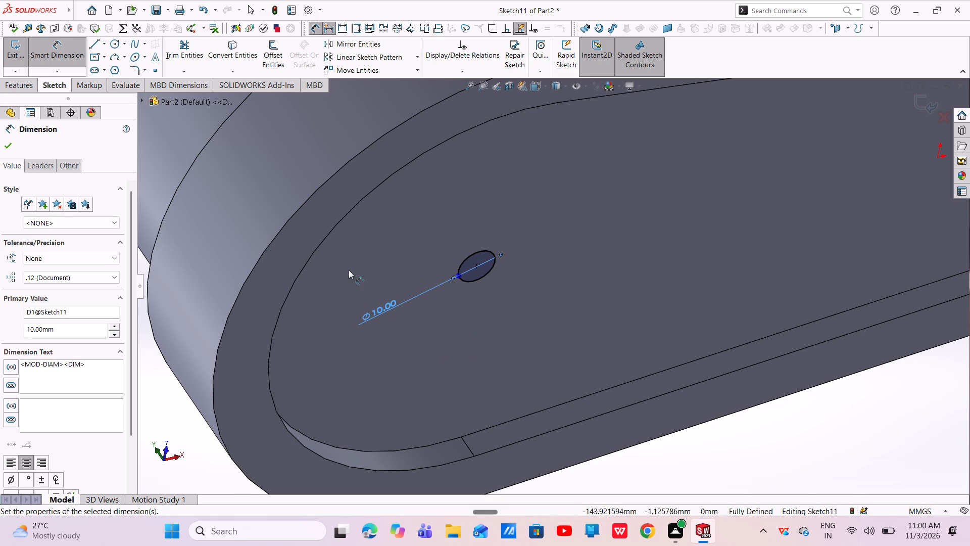
pyautogui.click(12, 147)
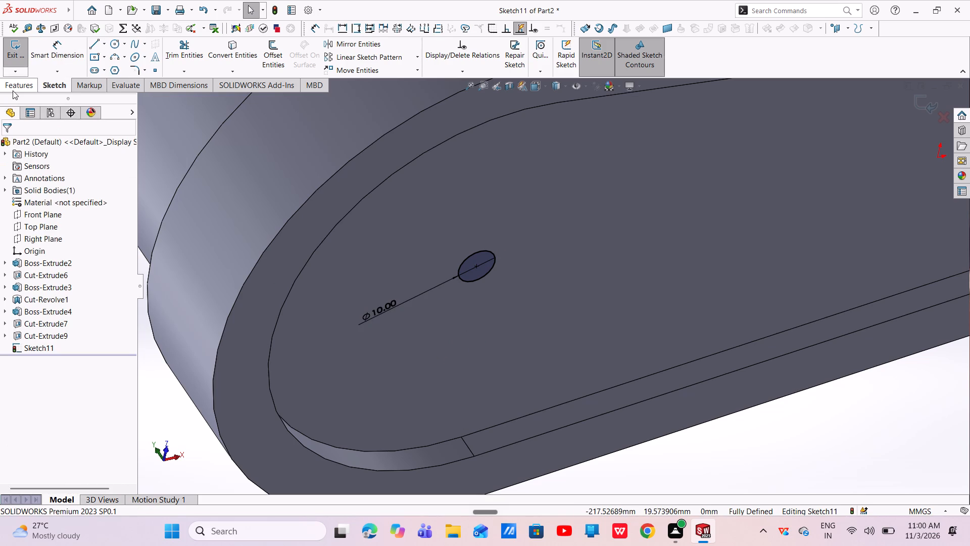
# Set up a merged blind boss extrusion of the 10 mm circle, reversed toward the ring side, with a depth of 15 mm.
pyautogui.click(13, 90)
pyautogui.click(13, 57)
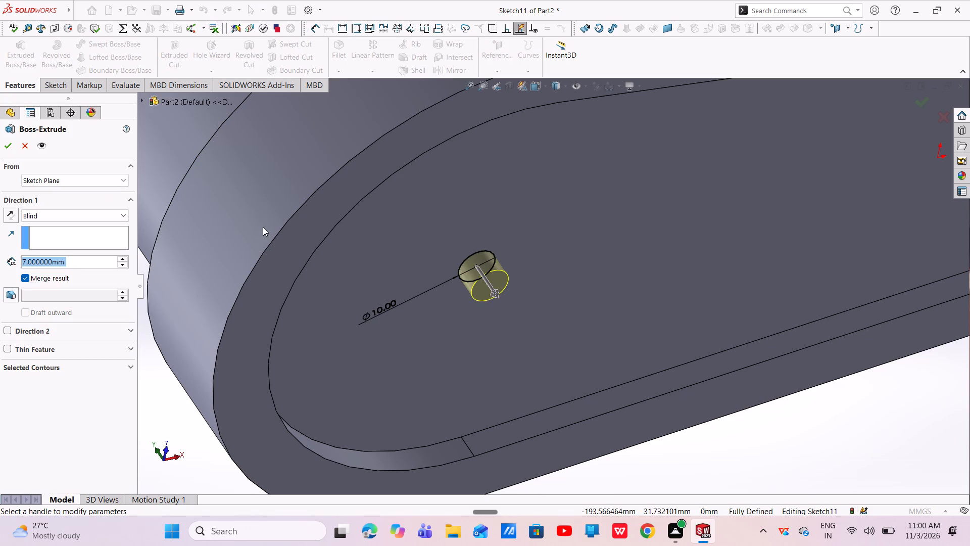
pyautogui.click(7, 215)
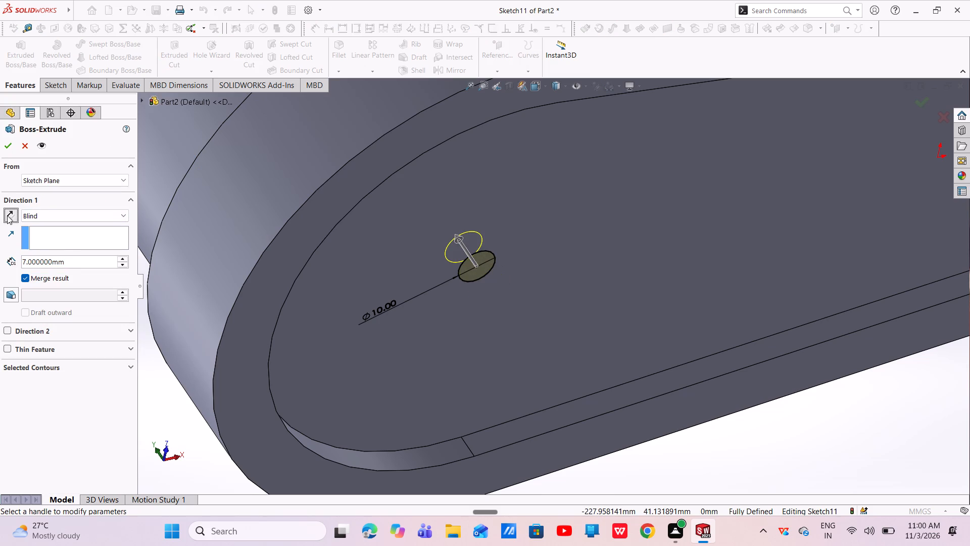
pyautogui.moveTo(66, 259); pyautogui.dragTo(16, 275)
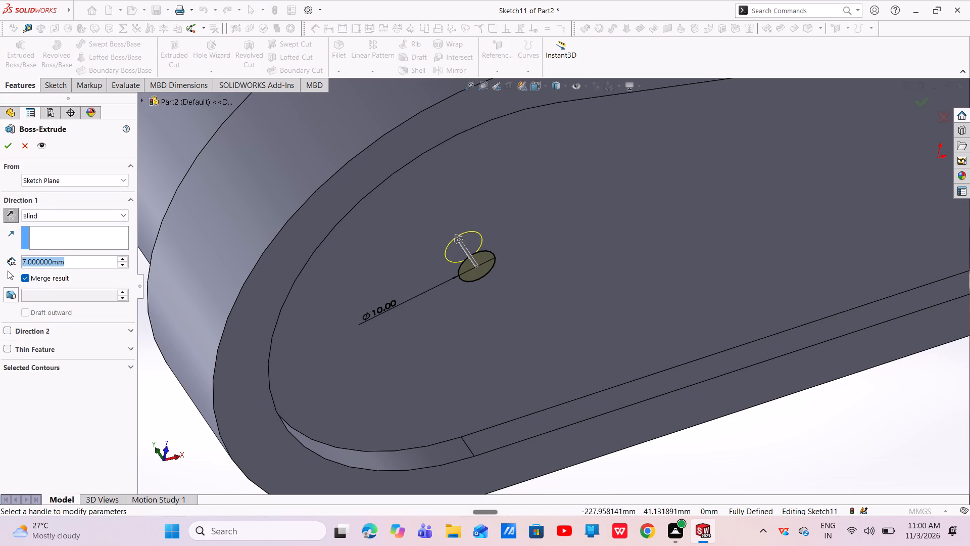
pyautogui.press('BackSpace')
pyautogui.write('15')
pyautogui.press('Return')
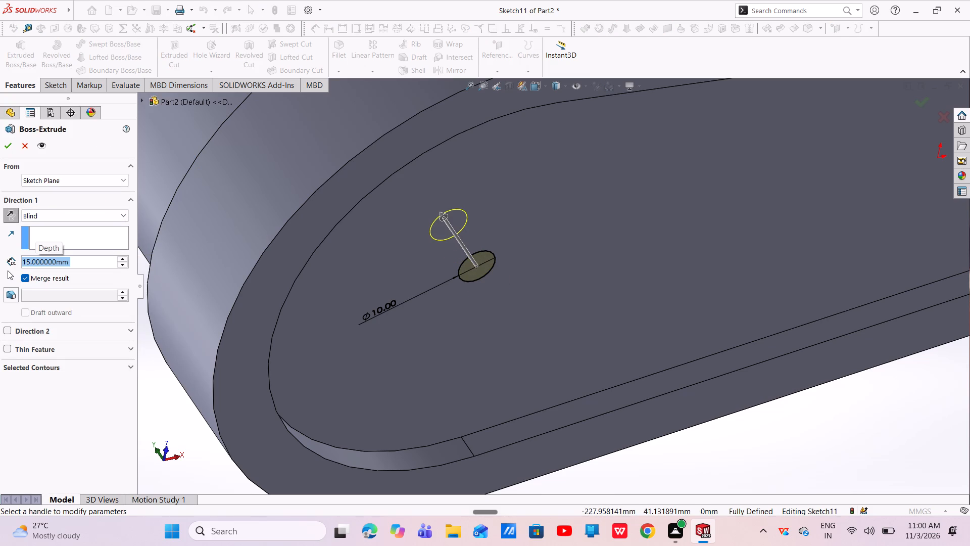
pyautogui.scroll(3, 370, 304)
pyautogui.moveTo(477, 294); pyautogui.dragTo(599, 405, button='middle')
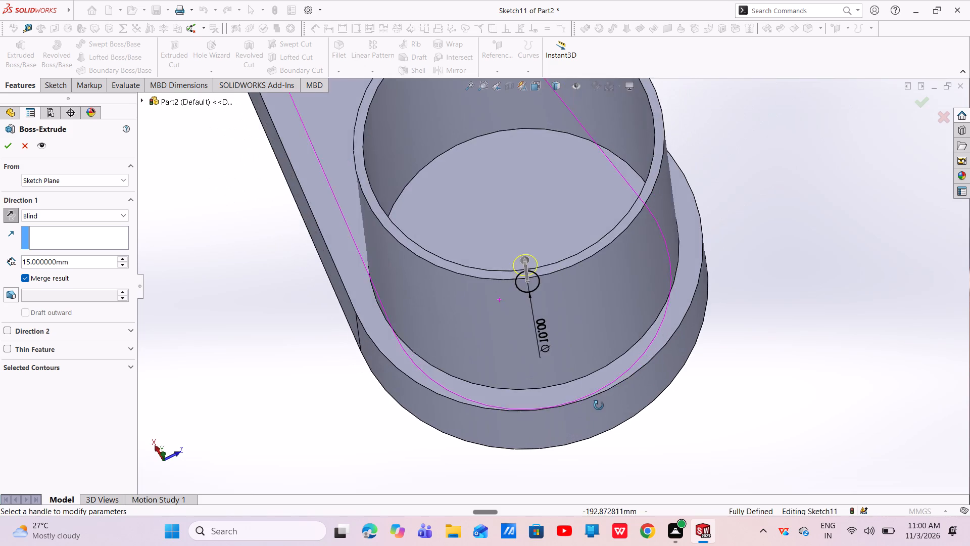
pyautogui.moveTo(599, 405); pyautogui.dragTo(601, 440, button='middle')
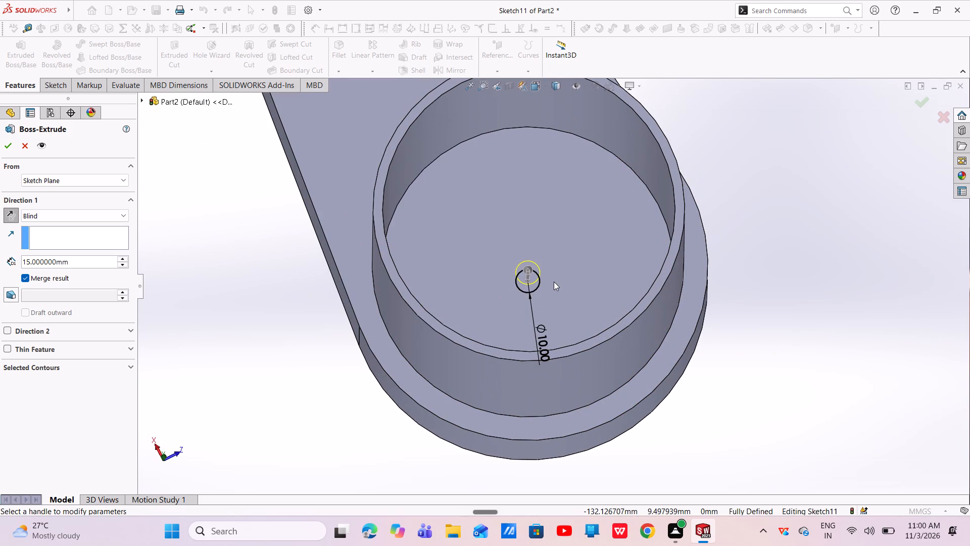
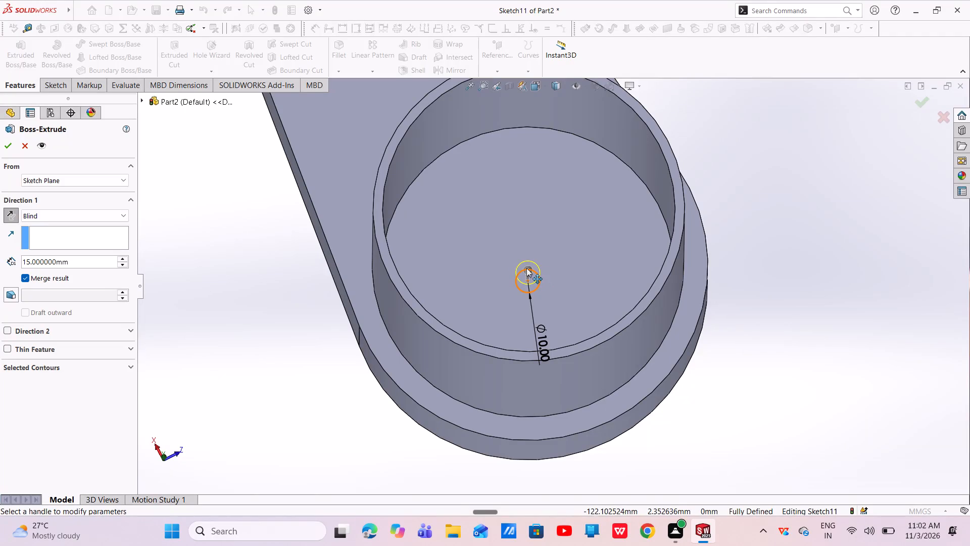
# Set the 10 mm pin's blind extrusion depth to 25 mm and complete the merged boss.
pyautogui.click(127, 256)
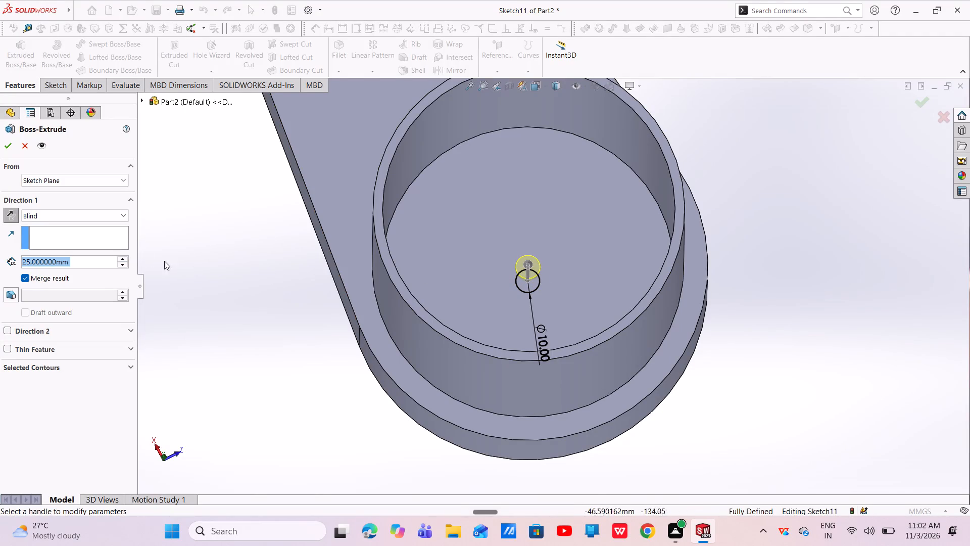
pyautogui.moveTo(517, 314); pyautogui.dragTo(528, 187, button='middle')
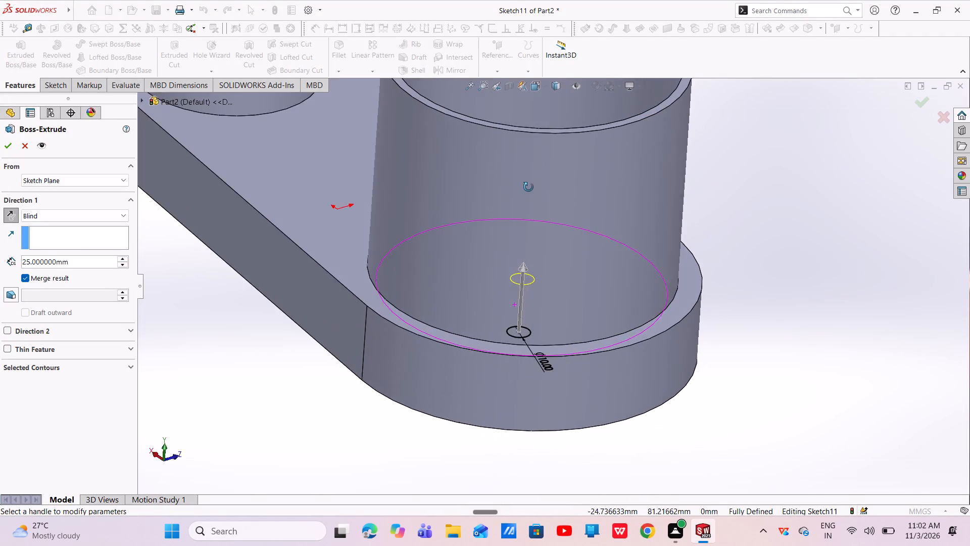
pyautogui.moveTo(528, 187); pyautogui.dragTo(535, 361, button='middle')
pyautogui.scroll(-4, 471, 243)
pyautogui.moveTo(525, 300); pyautogui.dragTo(531, 262, button='middle')
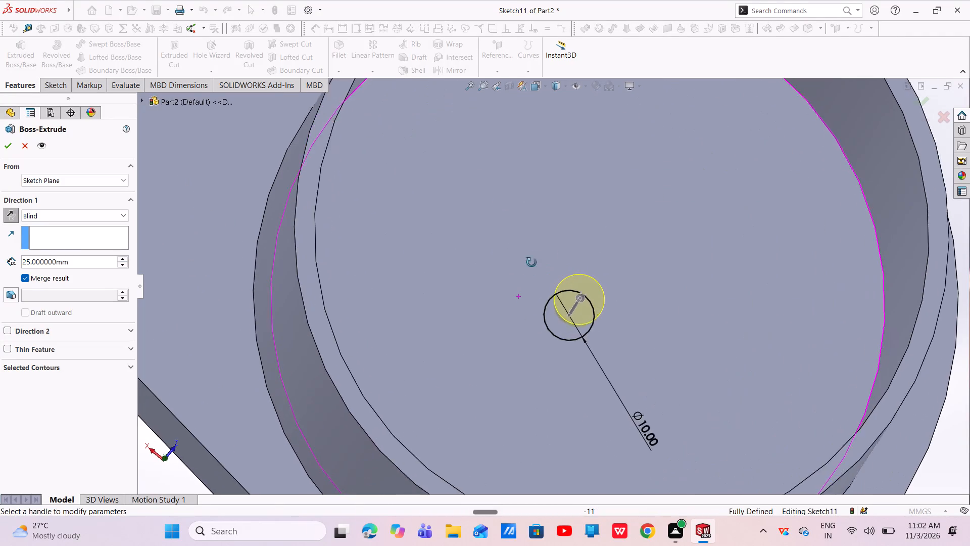
pyautogui.moveTo(531, 262); pyautogui.dragTo(542, 230, button='middle')
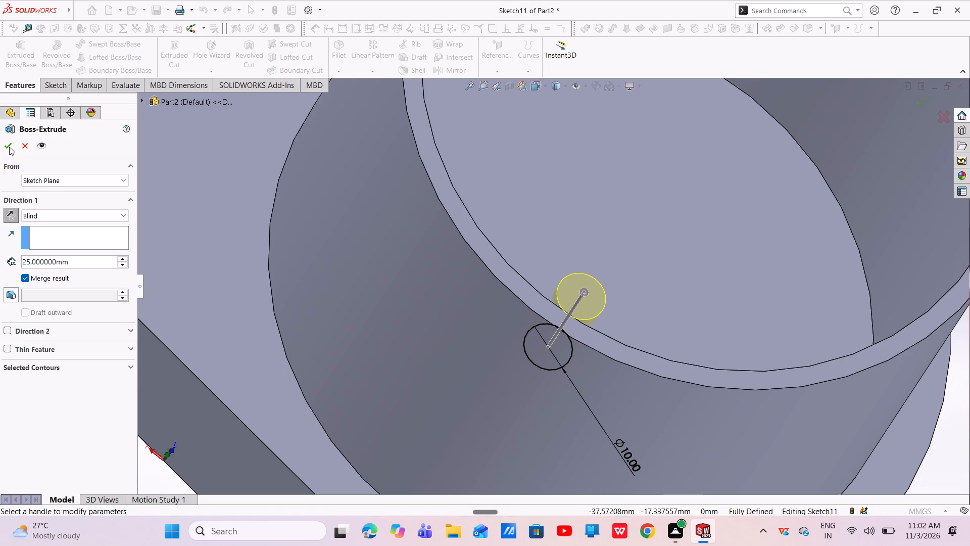
pyautogui.click(4, 143)
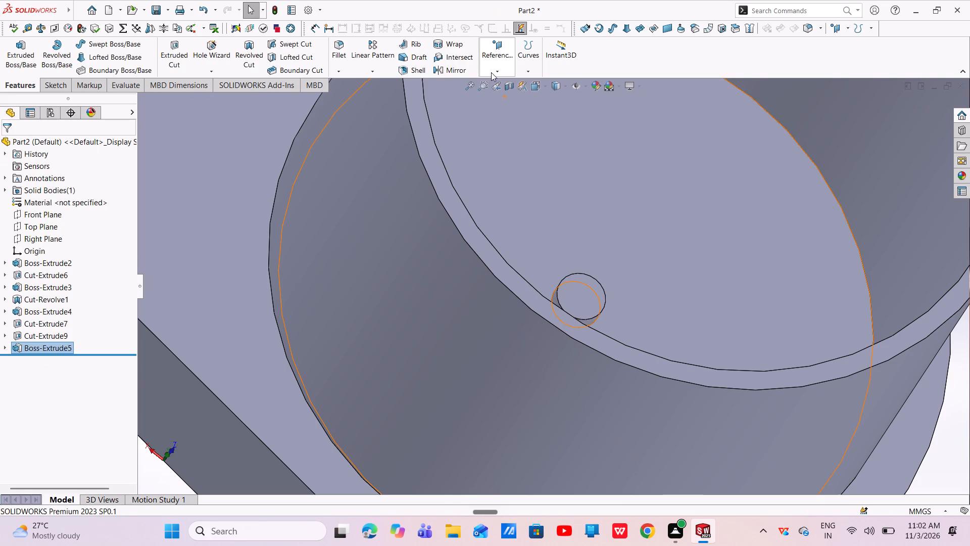
# Display the model with hidden lines visible and view the pin inside the ring from the side.
pyautogui.click(563, 85)
pyautogui.click(555, 142)
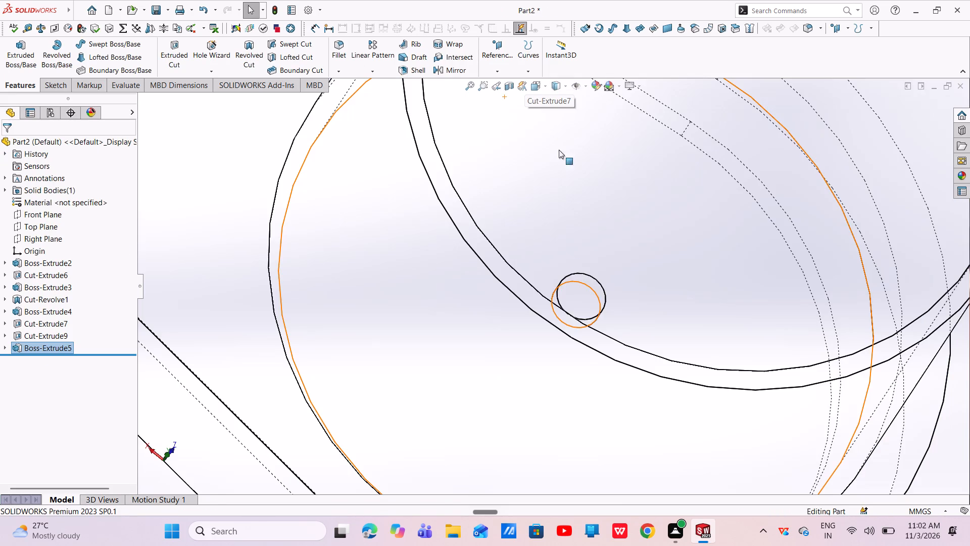
pyautogui.moveTo(563, 303); pyautogui.dragTo(594, 171, button='middle')
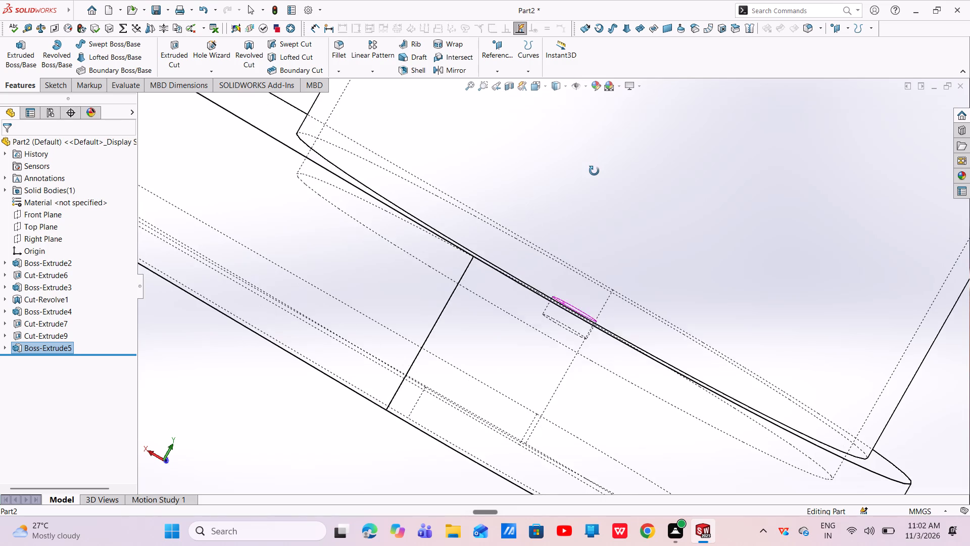
pyautogui.moveTo(594, 171); pyautogui.dragTo(584, 175, button='middle')
# Edit the center pin's boss extrusion and set its depth to 35 mm.
pyautogui.click(29, 351)
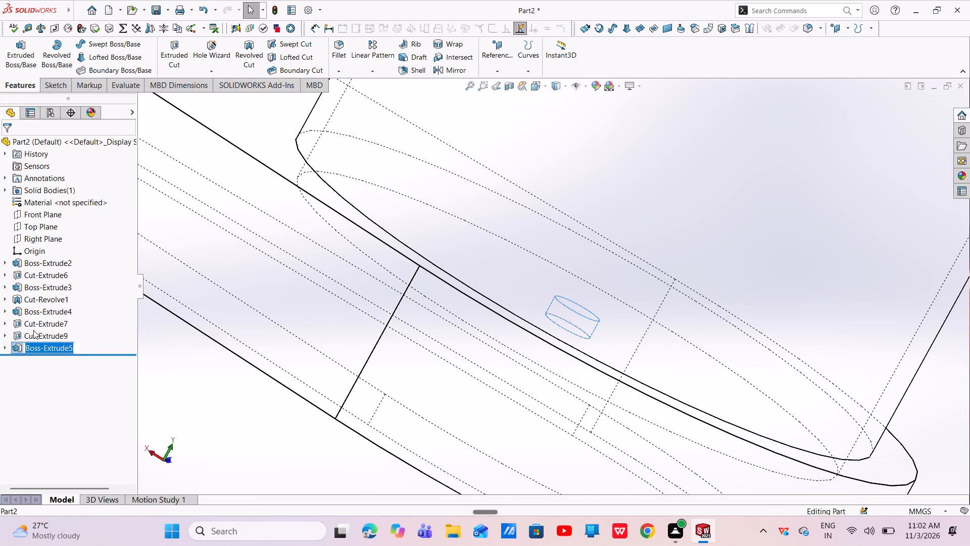
pyautogui.click(82, 349)
pyautogui.click(87, 323)
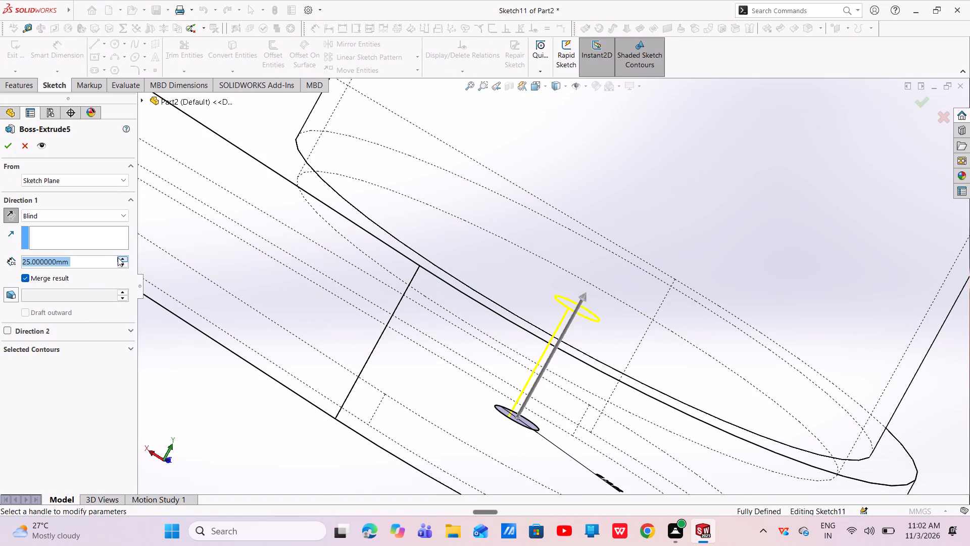
pyautogui.click(118, 257)
pyautogui.click(118, 257)
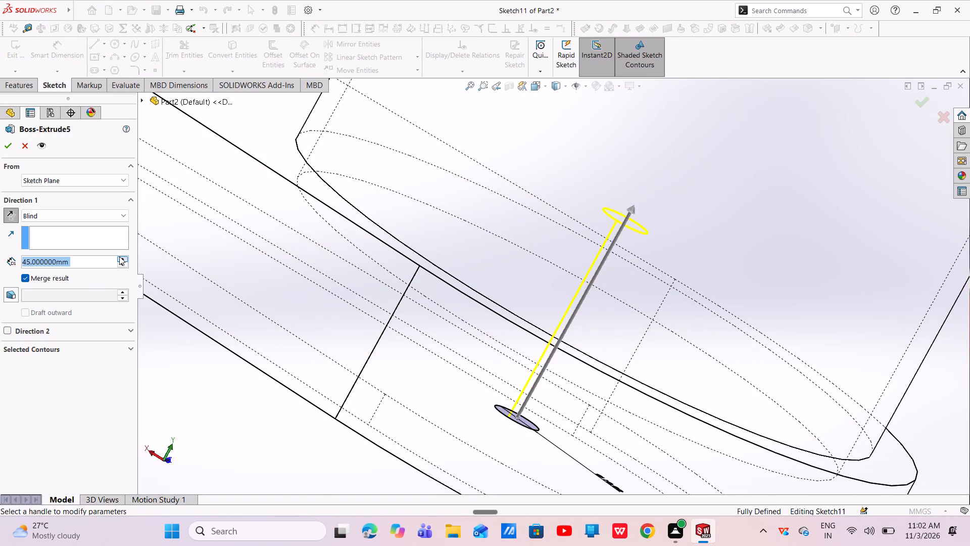
pyautogui.click(122, 262)
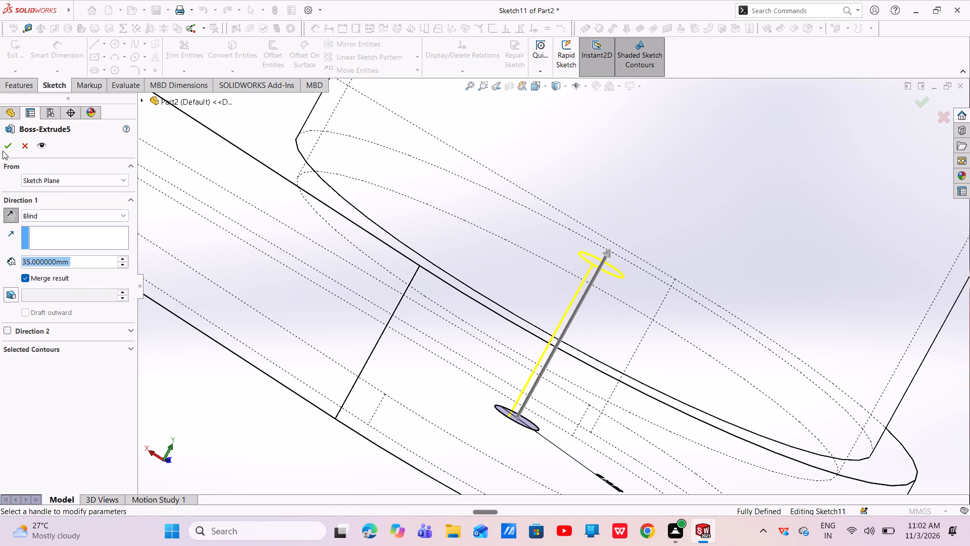
pyautogui.click(4, 148)
# Return the model to the isometric view in the Shaded With Edges display style.
pyautogui.moveTo(594, 296); pyautogui.dragTo(611, 291, button='middle')
pyautogui.scroll(3, 570, 291)
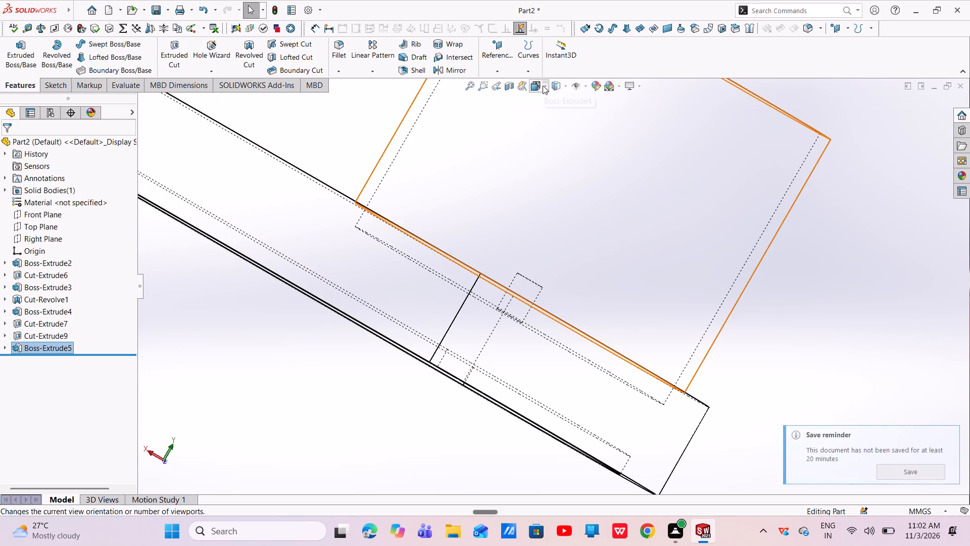
pyautogui.click(544, 85)
pyautogui.click(591, 113)
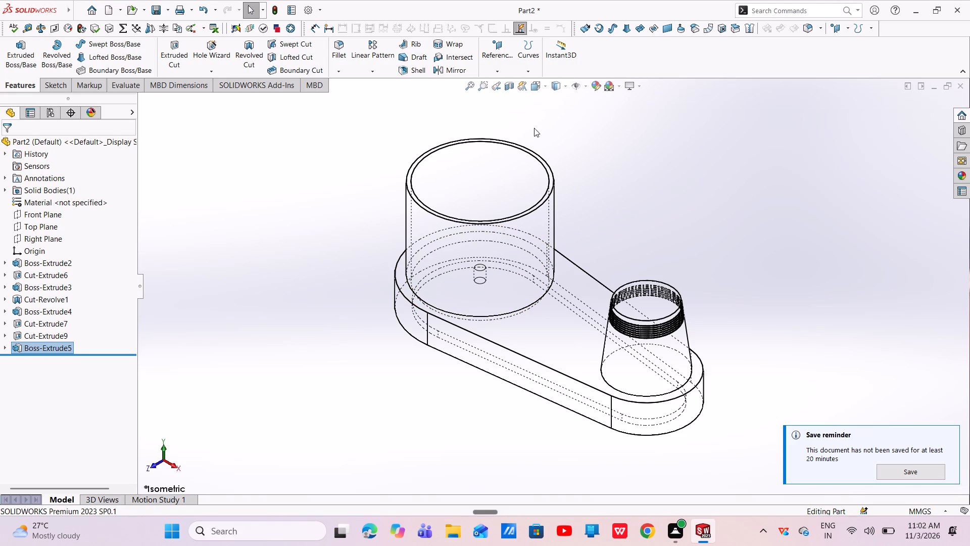
pyautogui.click(566, 86)
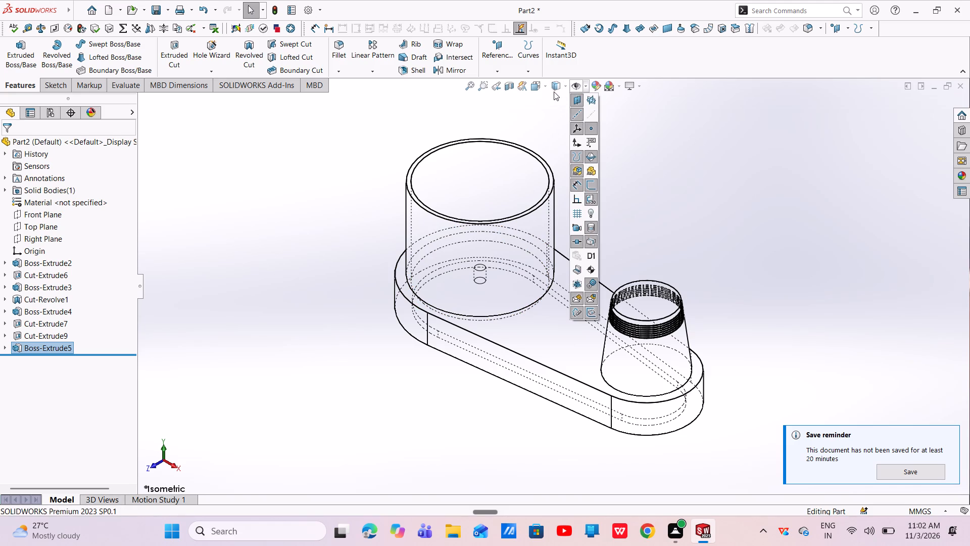
pyautogui.click(555, 81)
pyautogui.click(564, 87)
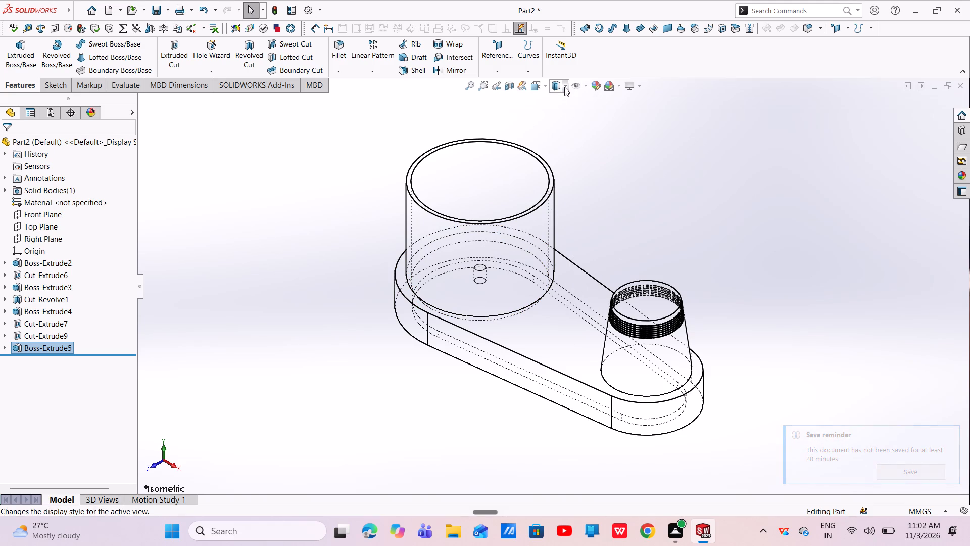
pyautogui.click(553, 104)
# Sketch a circle about 5.5 mm in diameter on the pin's top face, concentric with the pin.
pyautogui.moveTo(486, 159); pyautogui.dragTo(506, 262, button='middle')
pyautogui.scroll(-1, 495, 175)
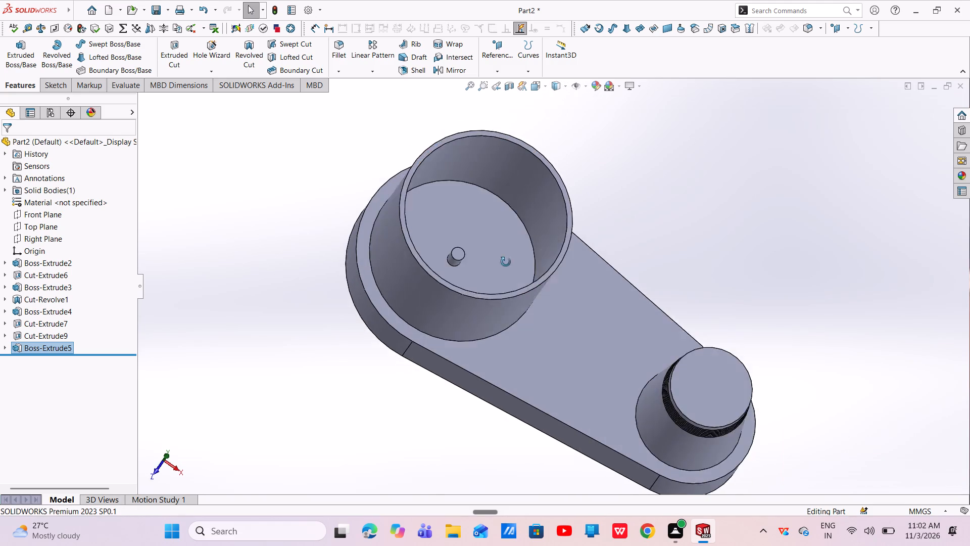
pyautogui.moveTo(506, 262); pyautogui.dragTo(502, 278, button='middle')
pyautogui.scroll(-6, 451, 235)
pyautogui.scroll(-6, 500, 260)
pyautogui.moveTo(472, 287); pyautogui.dragTo(465, 253, button='middle')
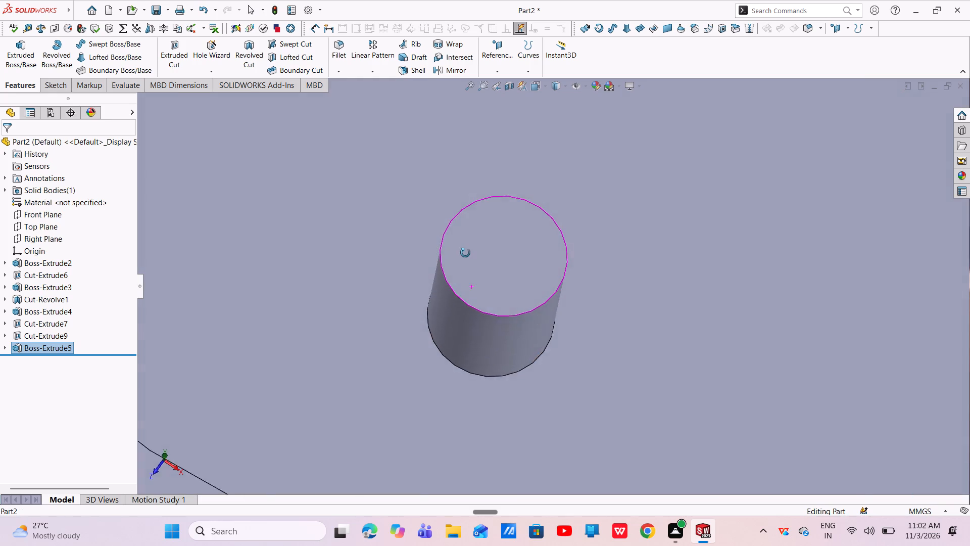
pyautogui.moveTo(465, 253); pyautogui.dragTo(464, 234, button='middle')
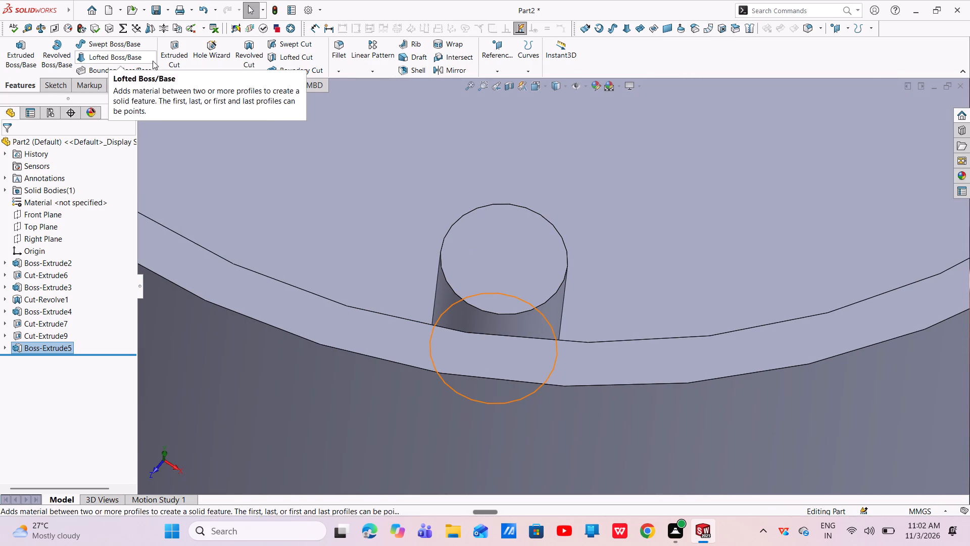
pyautogui.click(466, 257)
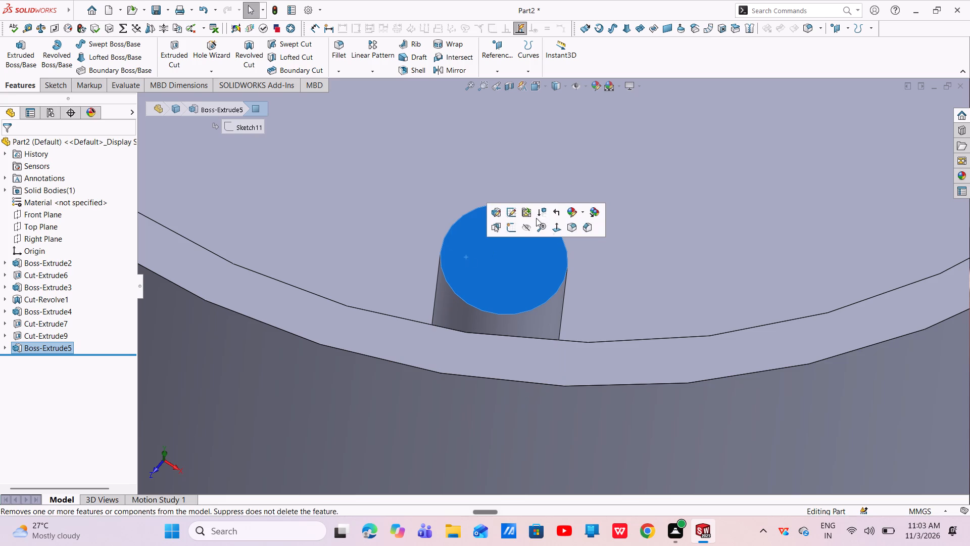
pyautogui.click(510, 229)
pyautogui.scroll(-5, 435, 291)
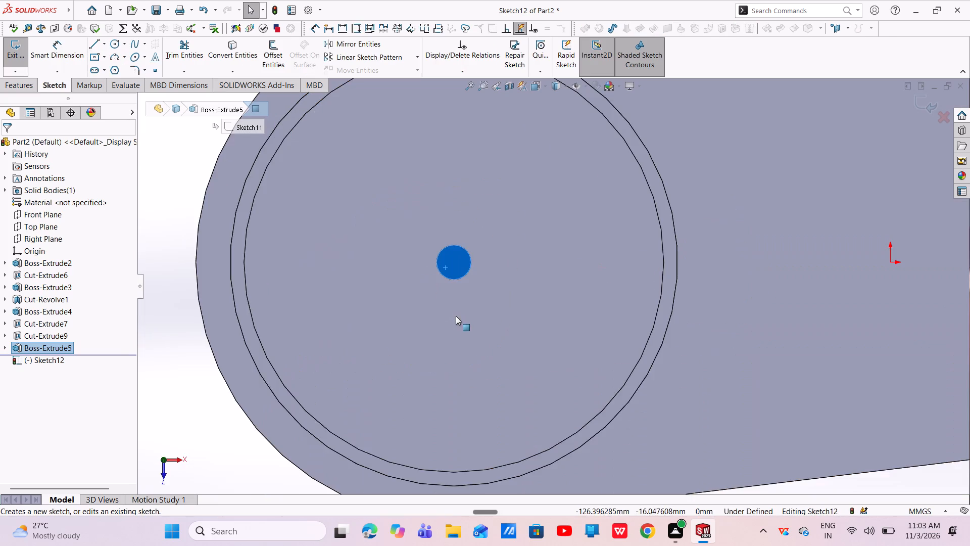
pyautogui.scroll(-5, 472, 244)
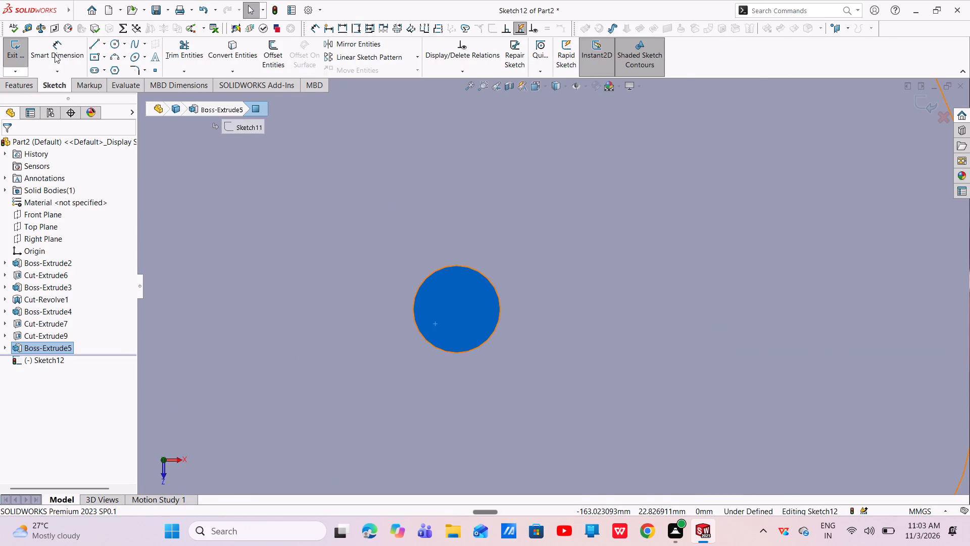
pyautogui.click(114, 46)
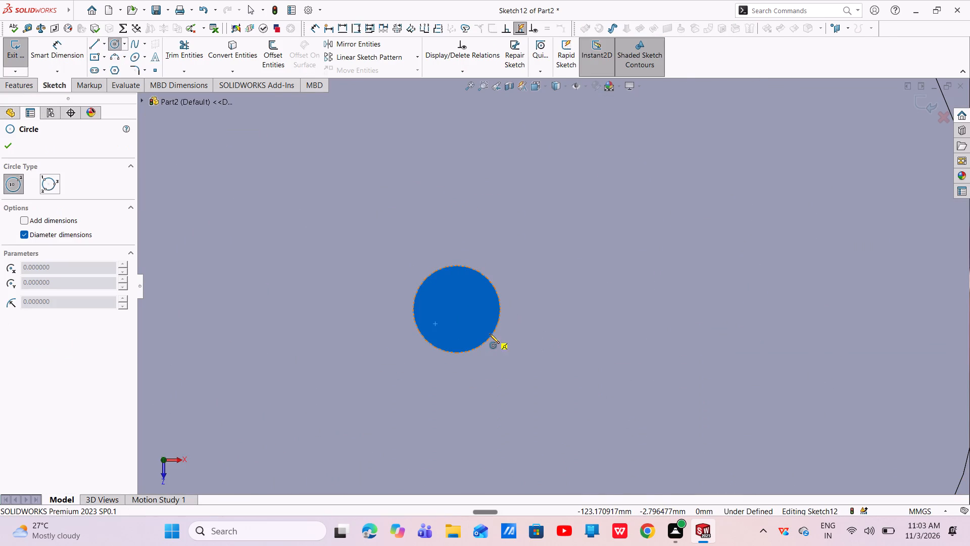
pyautogui.click(459, 310)
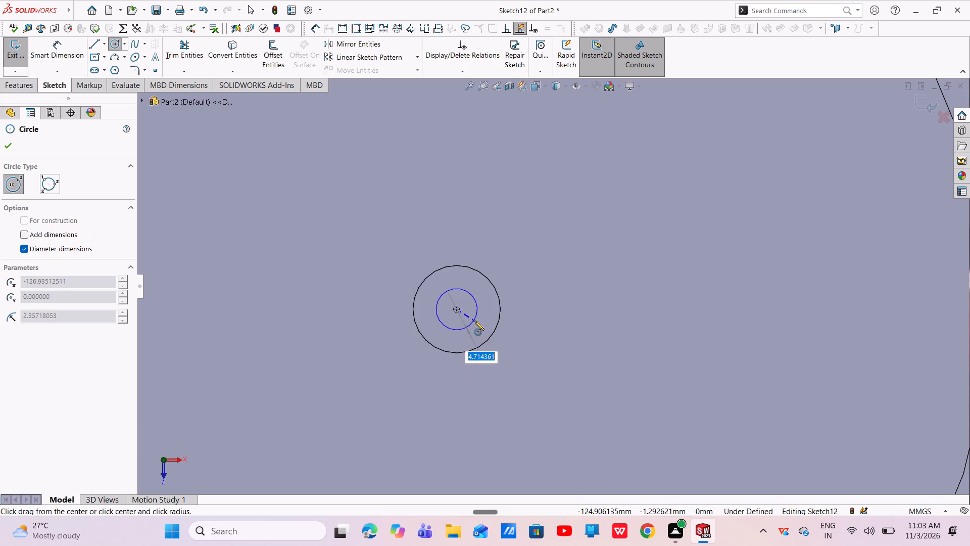
pyautogui.click(476, 323)
pyautogui.rightClick(476, 323)
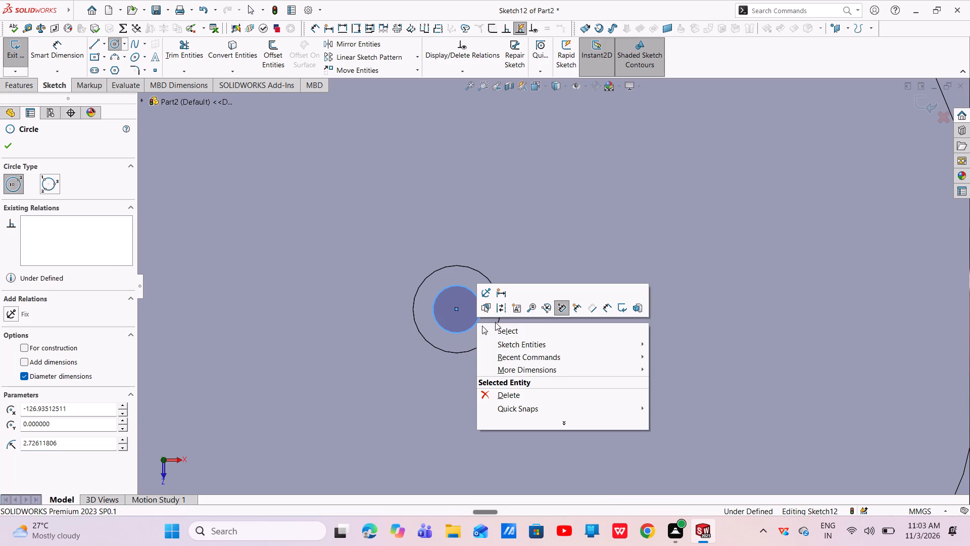
pyautogui.click(496, 329)
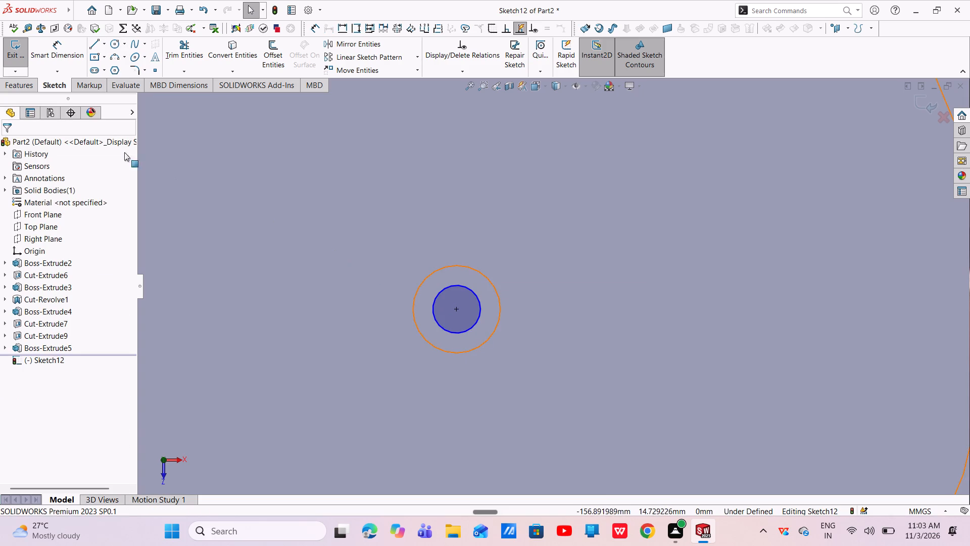
# Dimension the gap between the sketched circle and the pin's outer edge as 2 mm.
pyautogui.click(53, 40)
pyautogui.scroll(-4, 449, 305)
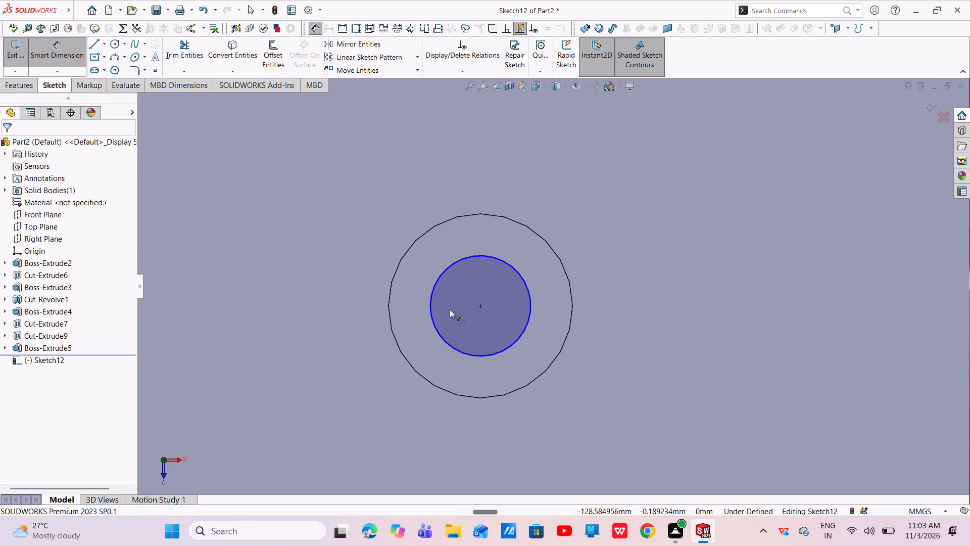
pyautogui.click(432, 313)
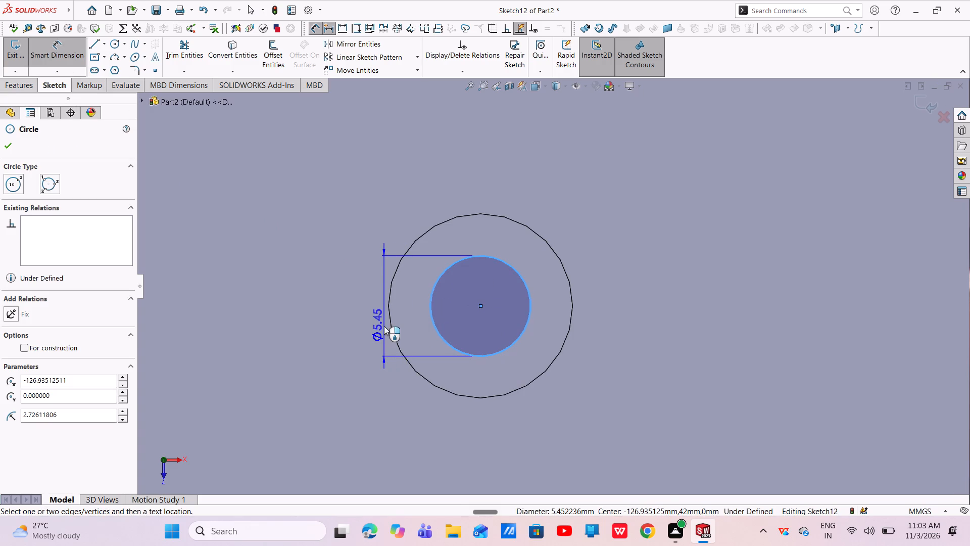
pyautogui.click(391, 326)
pyautogui.click(246, 292)
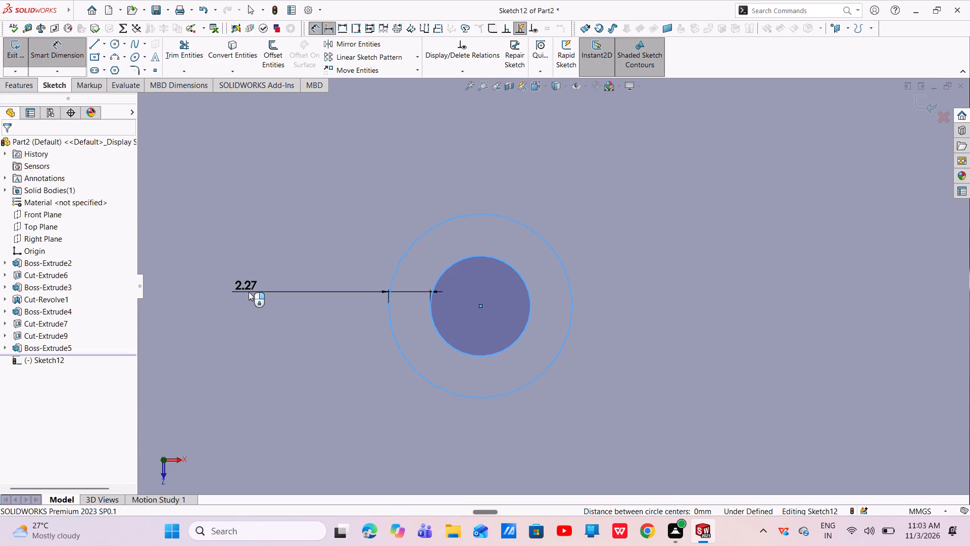
pyautogui.press('BackSpace')
pyautogui.press('2')
pyautogui.press('Return')
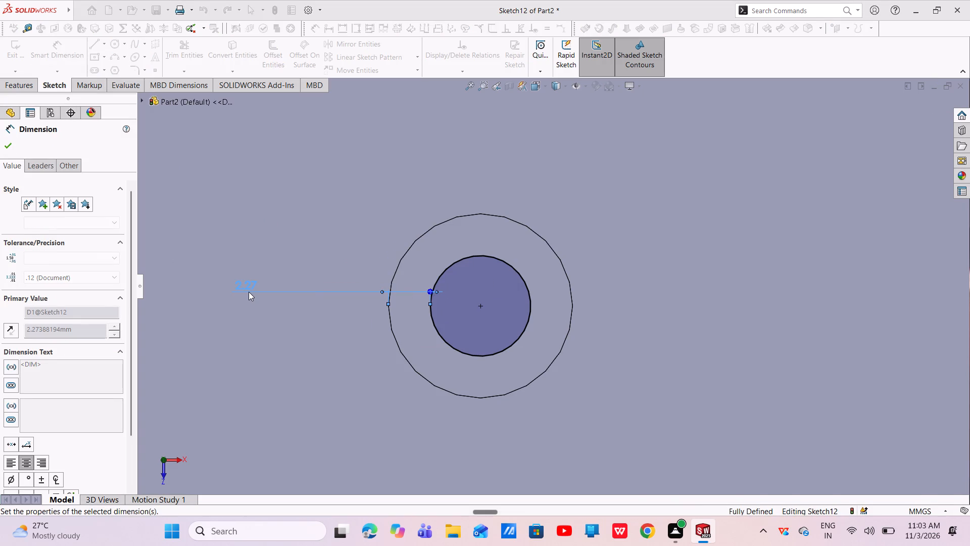
pyautogui.click(11, 147)
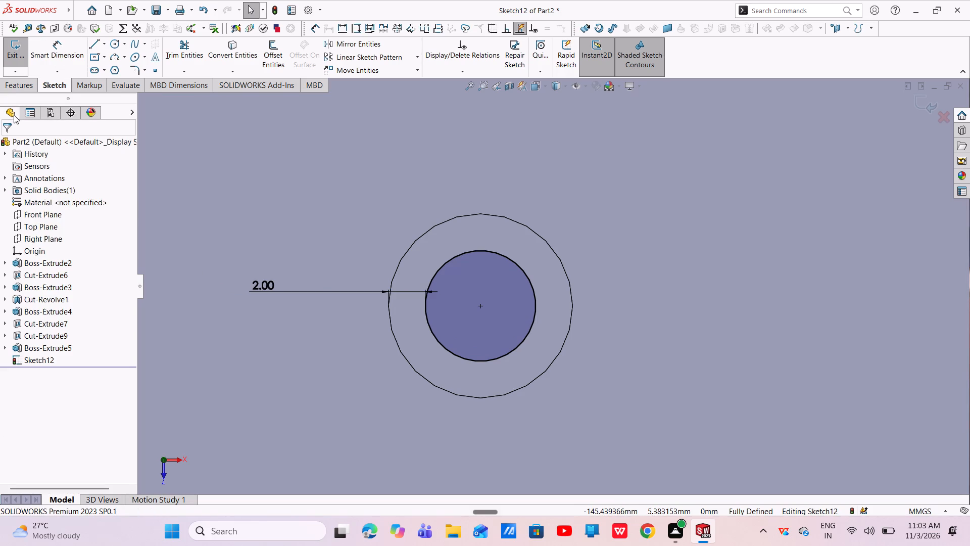
# Cut-extrude the inner circle down into the pin with a blind depth of 25 mm.
pyautogui.click(26, 89)
pyautogui.click(176, 48)
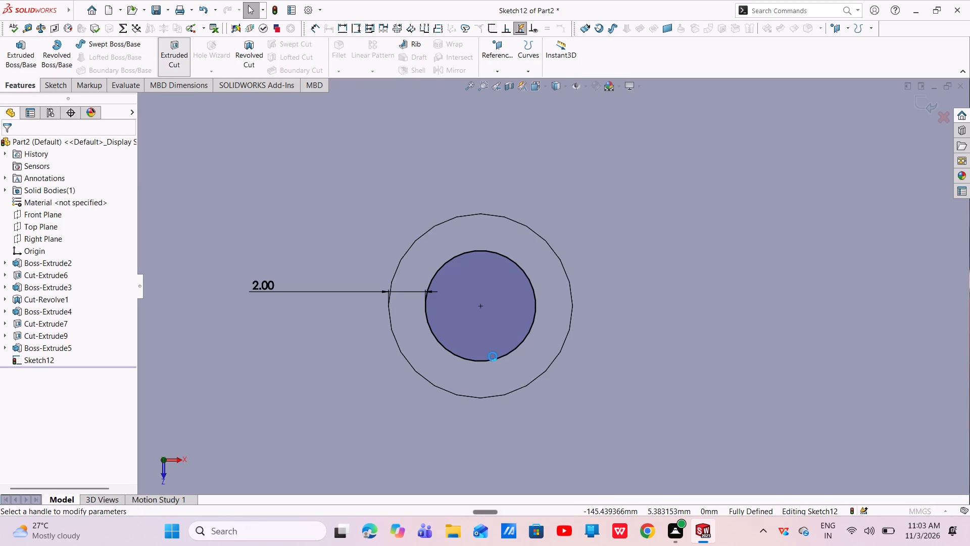
pyautogui.scroll(-1, 546, 379)
pyautogui.moveTo(546, 379); pyautogui.dragTo(546, 208, button='middle')
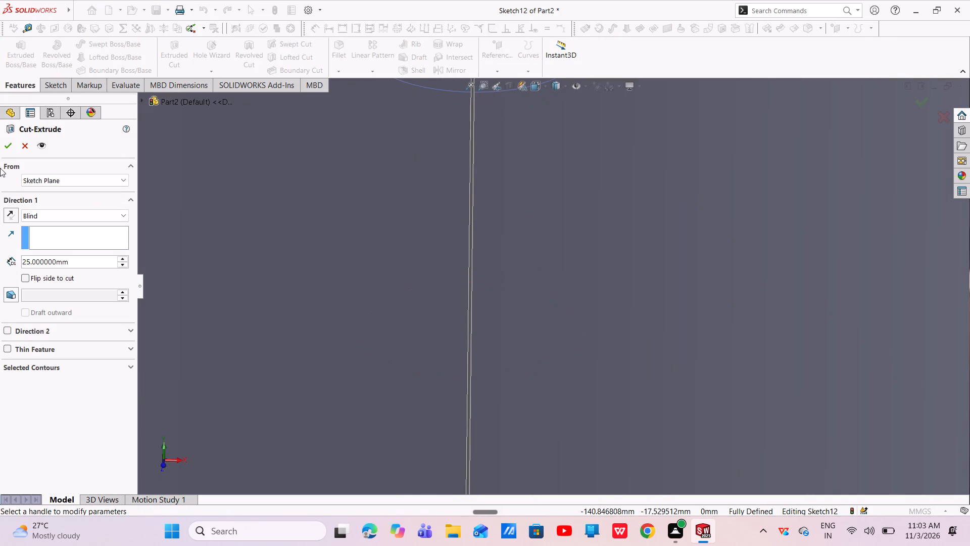
pyautogui.click(11, 143)
# Examine the underside pocket floor at the link's large end, beneath the drilled pin.
pyautogui.scroll(3, 471, 304)
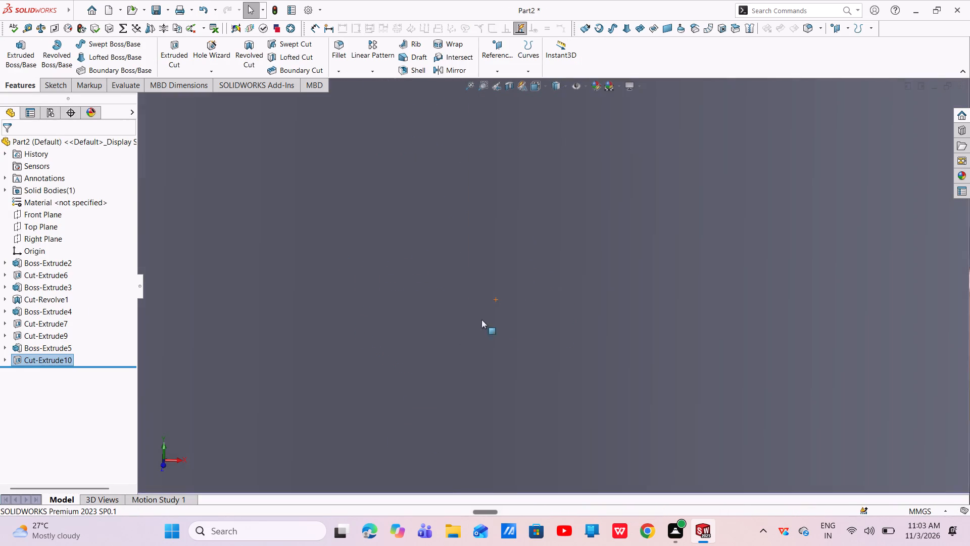
pyautogui.scroll(7, 504, 323)
pyautogui.moveTo(532, 332); pyautogui.dragTo(541, 197, button='middle')
pyautogui.scroll(1, 539, 223)
pyautogui.scroll(4, 548, 344)
pyautogui.moveTo(547, 318); pyautogui.dragTo(555, 271, button='middle')
pyautogui.scroll(1, 555, 271)
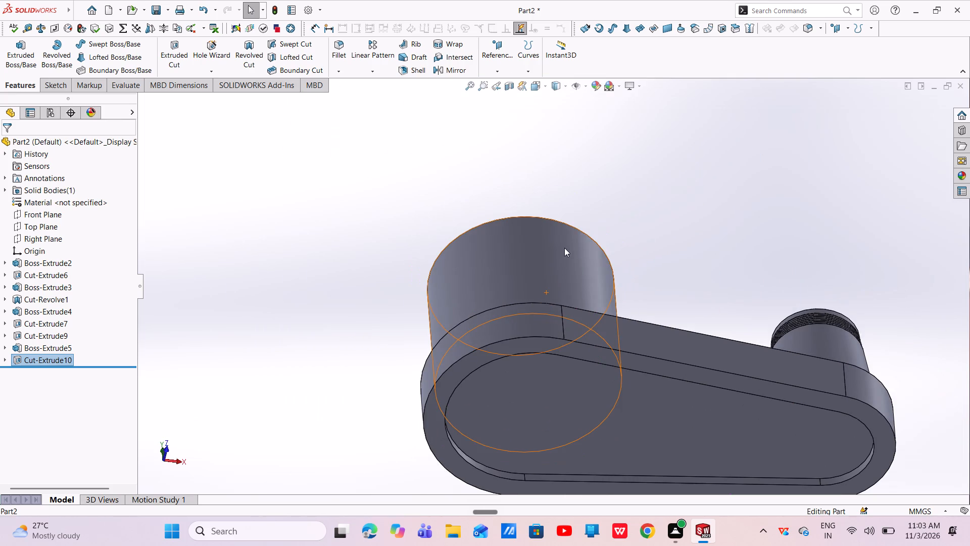
pyautogui.scroll(-4, 529, 412)
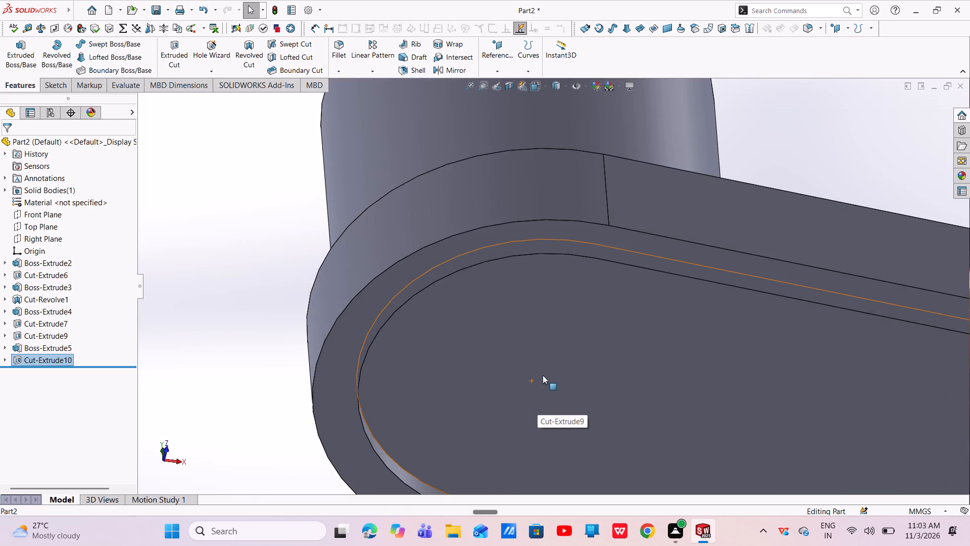
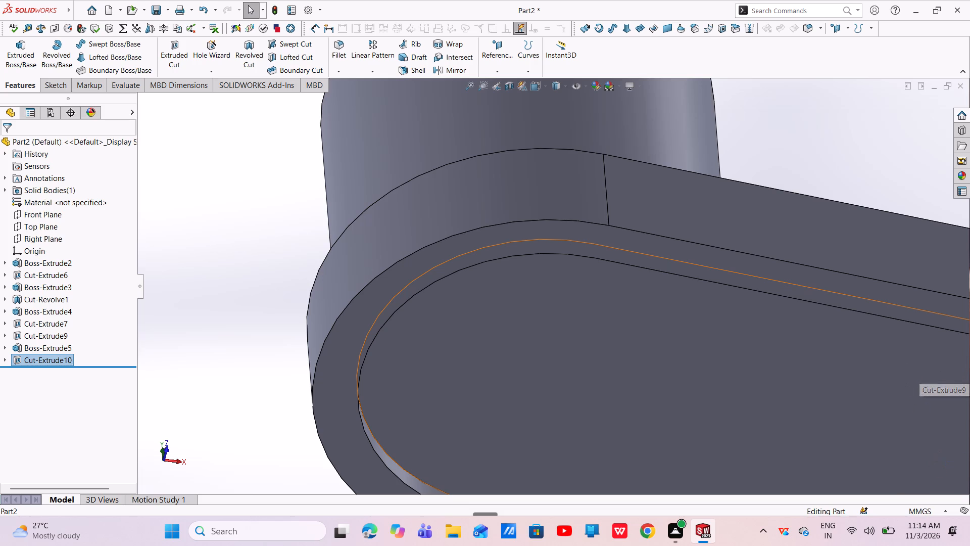
# Examine the link from above and below, including the hollow pin inside the ring and the underside pocket.
pyautogui.scroll(7, 796, 360)
pyautogui.moveTo(696, 314); pyautogui.dragTo(702, 484, button='middle')
pyautogui.scroll(-3, 652, 305)
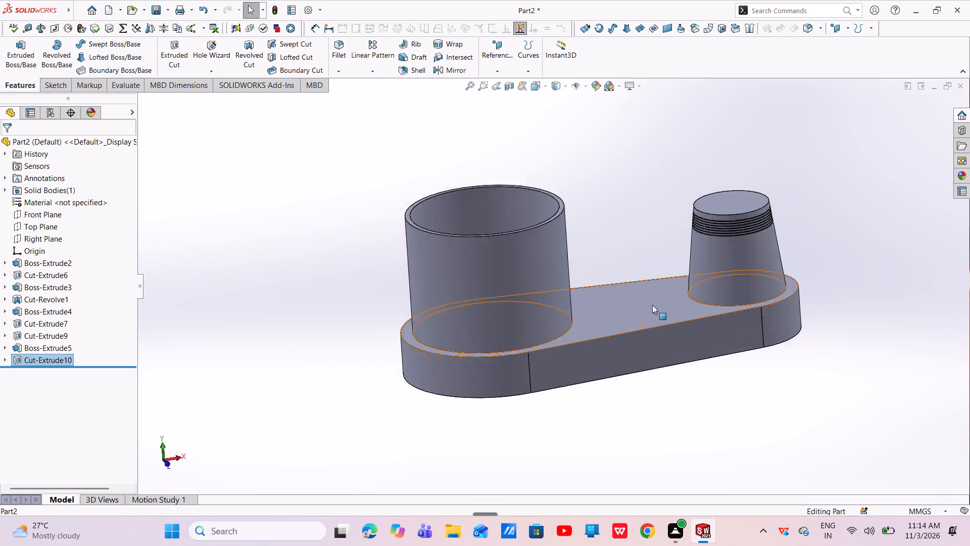
pyautogui.scroll(-5, 652, 305)
pyautogui.scroll(3, 655, 313)
pyautogui.scroll(-1, 655, 313)
pyautogui.scroll(4, 655, 313)
pyautogui.moveTo(575, 333); pyautogui.dragTo(648, 500, button='middle')
pyautogui.scroll(-1, 685, 443)
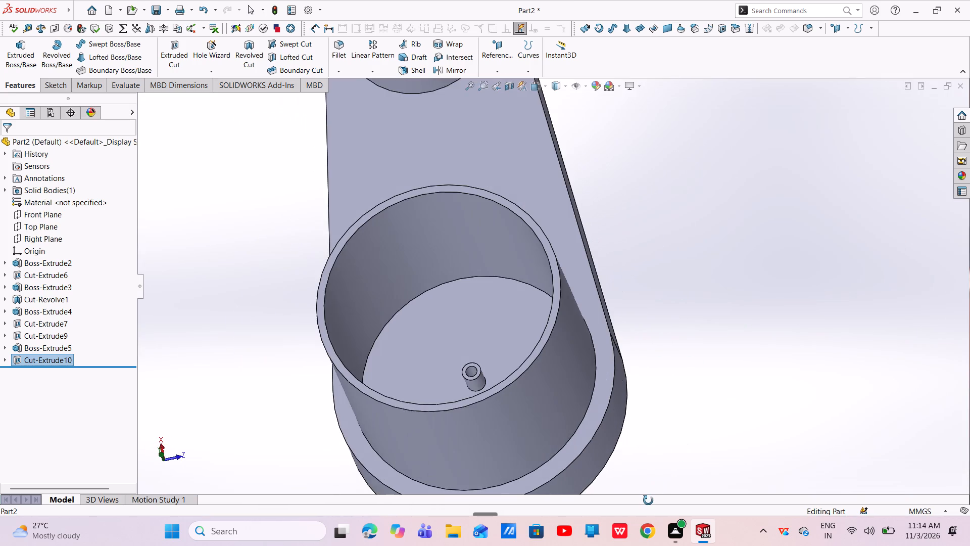
pyautogui.moveTo(648, 500); pyautogui.dragTo(645, 389, button='middle')
pyautogui.scroll(3, 642, 384)
pyautogui.moveTo(641, 374); pyautogui.dragTo(581, 331, button='middle')
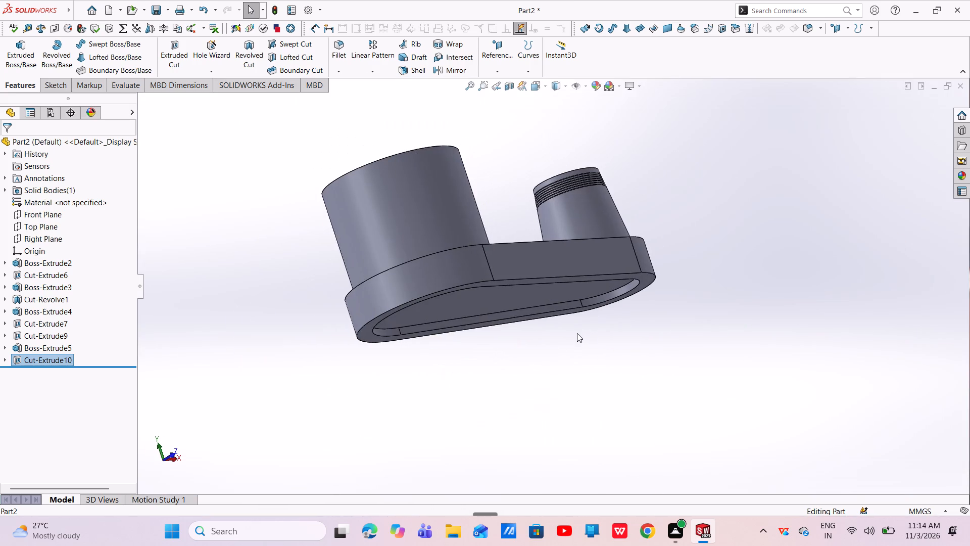
pyautogui.moveTo(488, 271); pyautogui.dragTo(446, 241, button='middle')
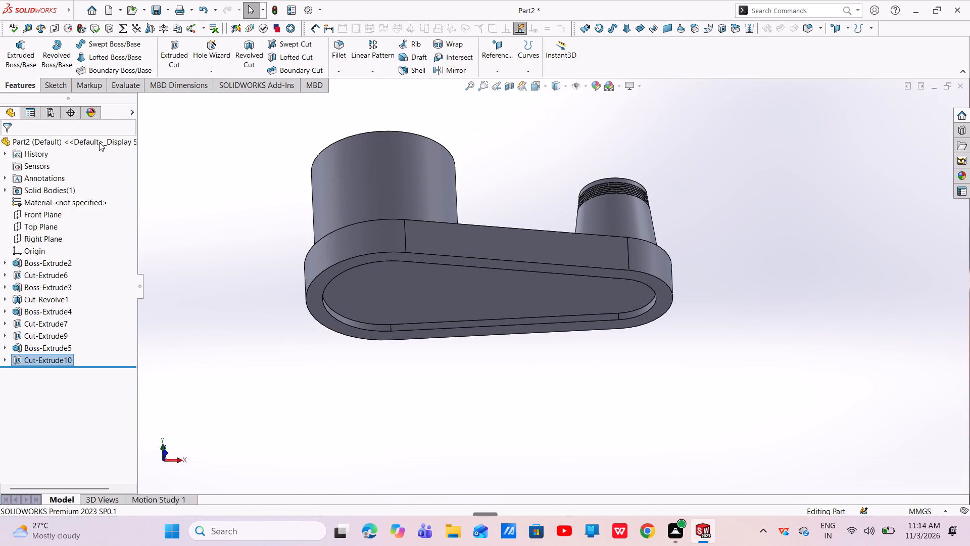
# Start a sketch on the underside pocket floor and set the display style to hidden lines visible.
pyautogui.click(385, 280)
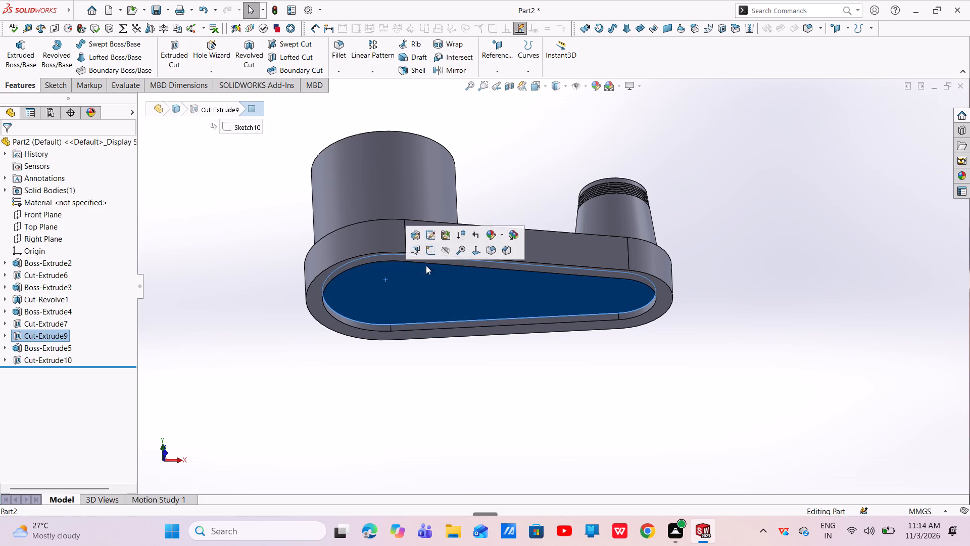
pyautogui.click(426, 252)
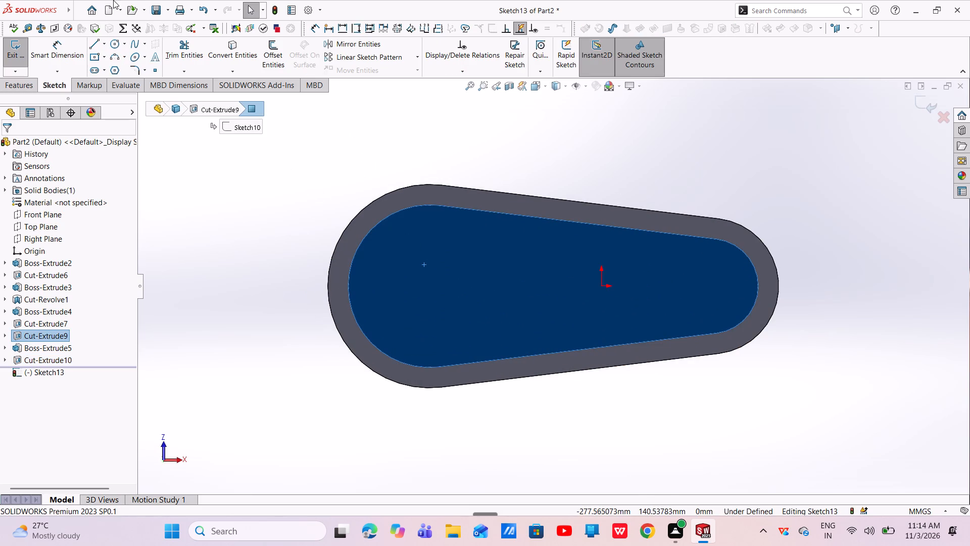
pyautogui.click(119, 42)
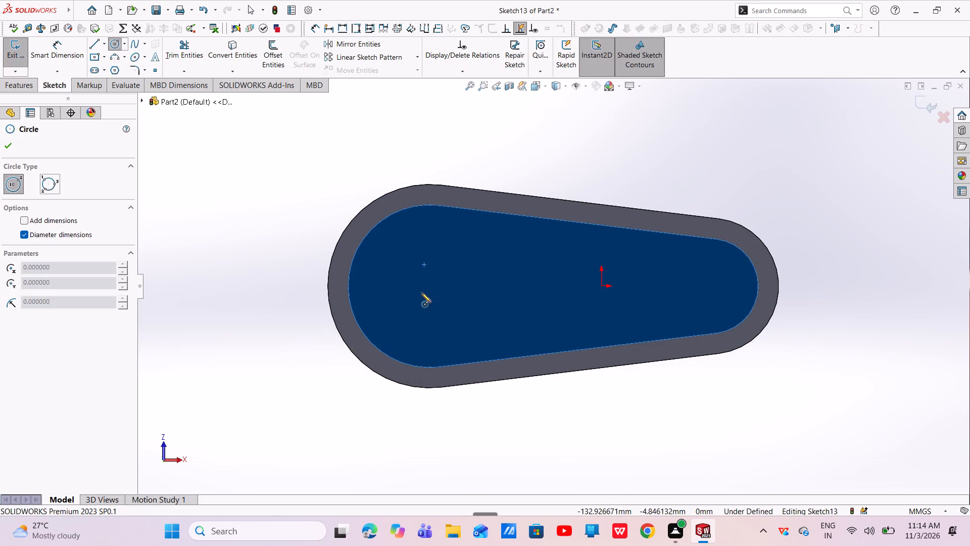
pyautogui.click(2, 141)
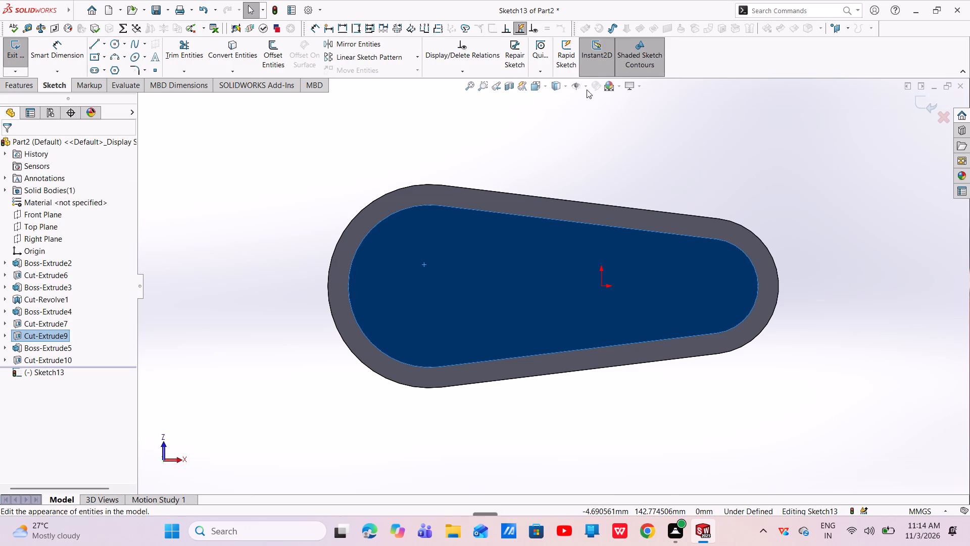
pyautogui.click(568, 88)
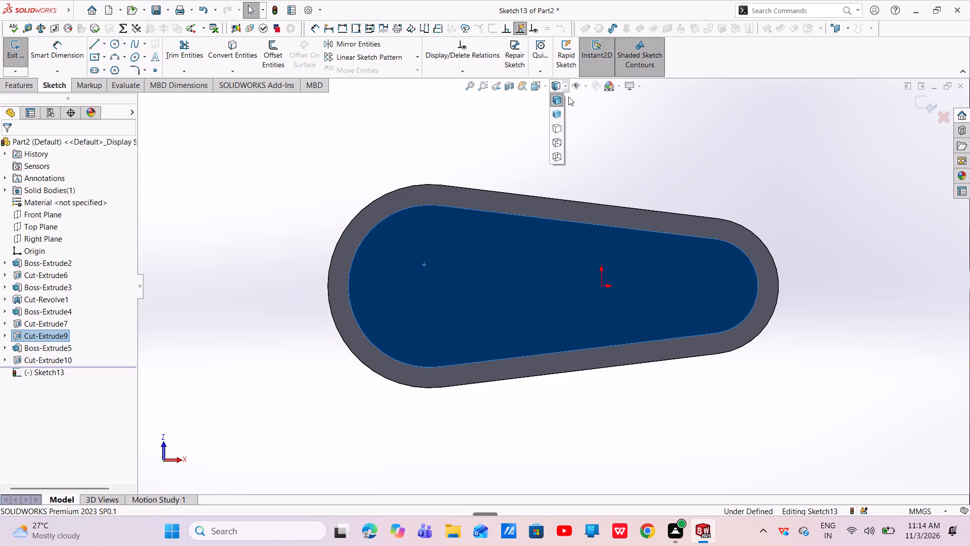
pyautogui.click(558, 142)
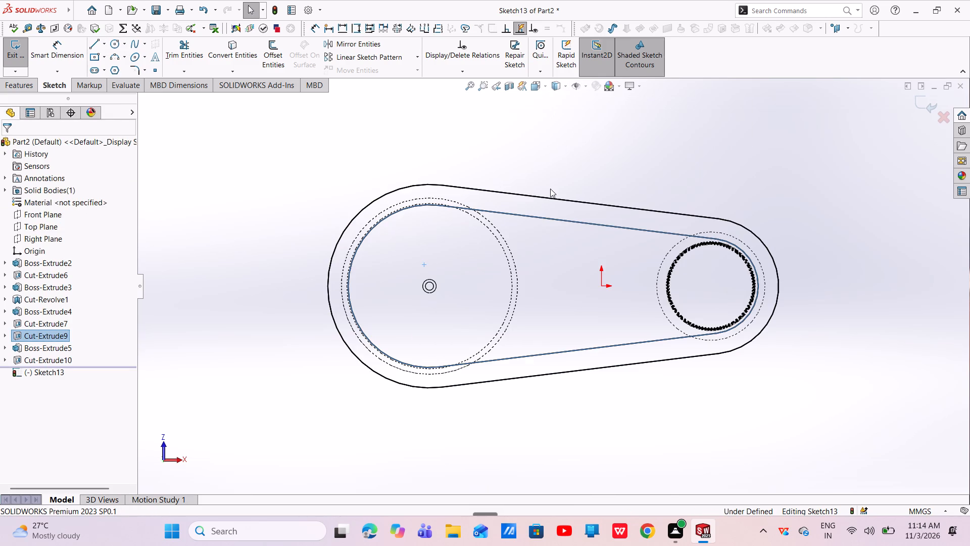
# Sketch a 7 mm diameter circle on the pocket floor, centred on the link's large end.
pyautogui.moveTo(429, 321); pyautogui.dragTo(428, 371, button='middle')
pyautogui.scroll(-5, 438, 327)
pyautogui.moveTo(446, 285); pyautogui.dragTo(449, 227, button='middle')
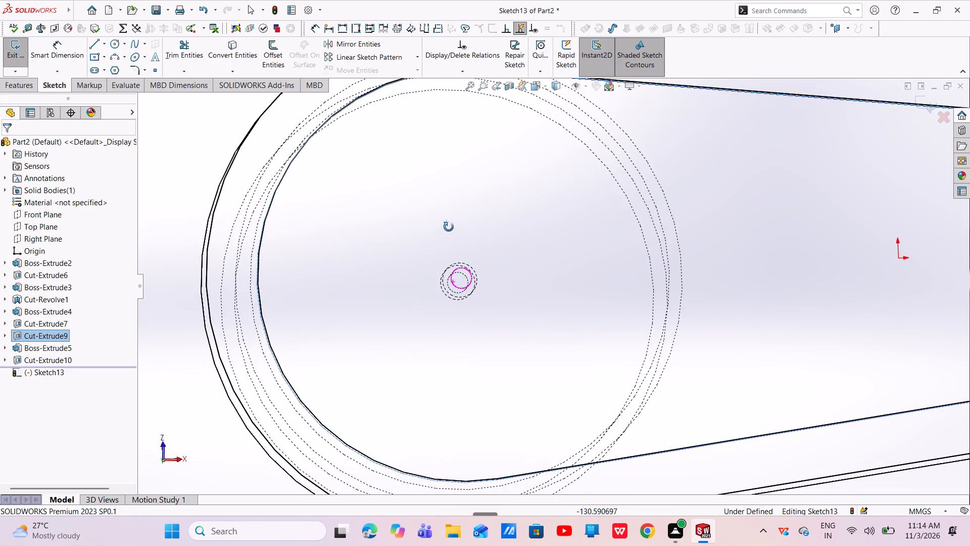
pyautogui.moveTo(449, 227); pyautogui.dragTo(448, 231, button='middle')
pyautogui.moveTo(447, 239); pyautogui.dragTo(435, 245, button='middle')
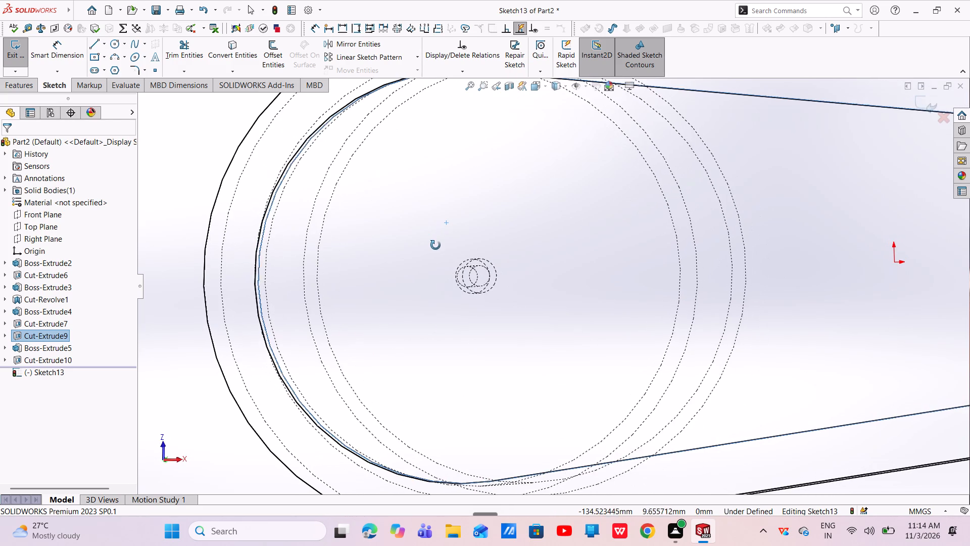
pyautogui.moveTo(435, 245); pyautogui.dragTo(438, 248, button='middle')
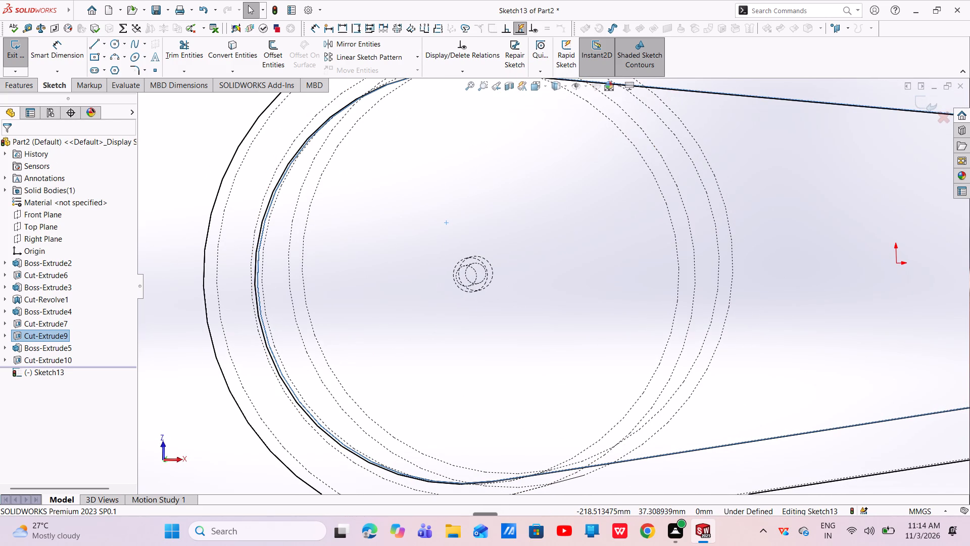
pyautogui.click(109, 43)
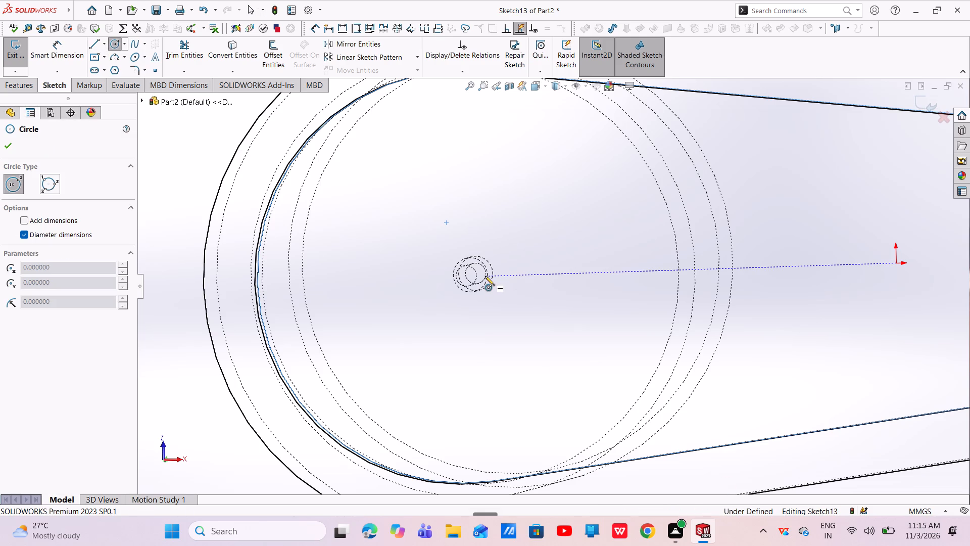
pyautogui.moveTo(482, 278); pyautogui.dragTo(475, 288, button='middle')
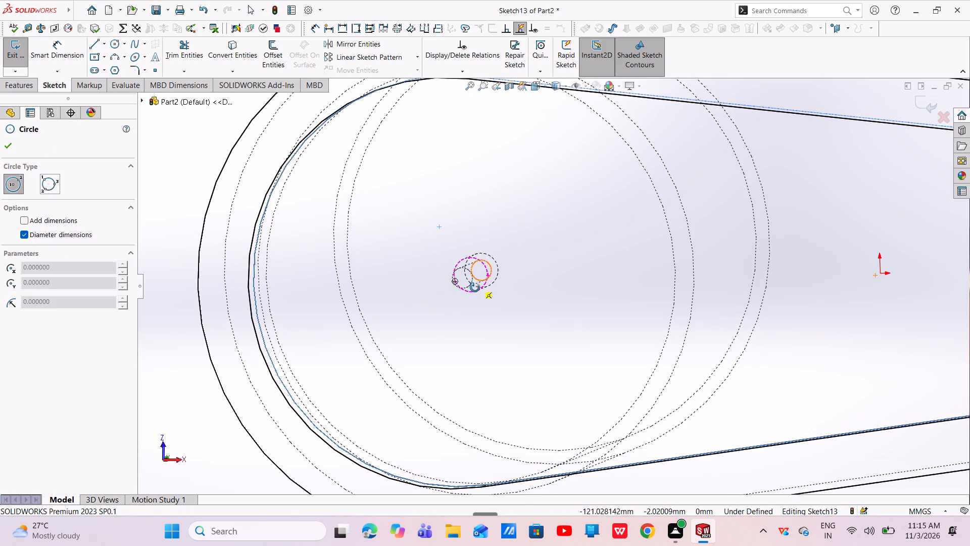
pyautogui.moveTo(475, 288); pyautogui.dragTo(475, 288, button='middle')
pyautogui.click(455, 282)
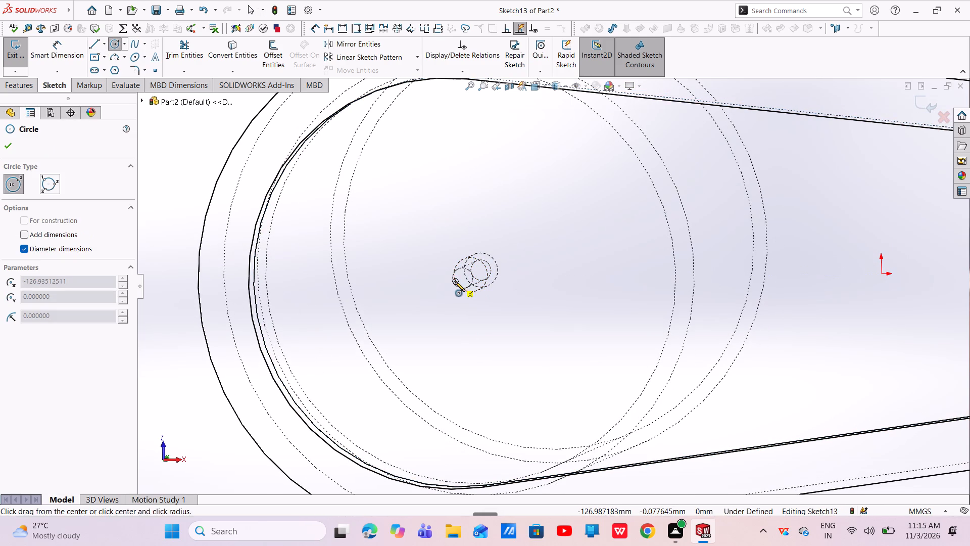
pyautogui.press('7')
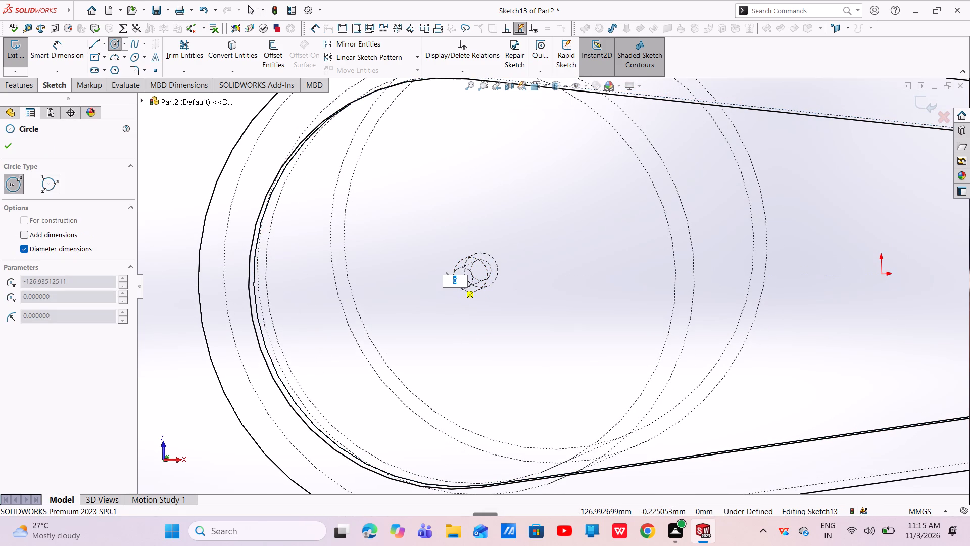
pyautogui.press('Return')
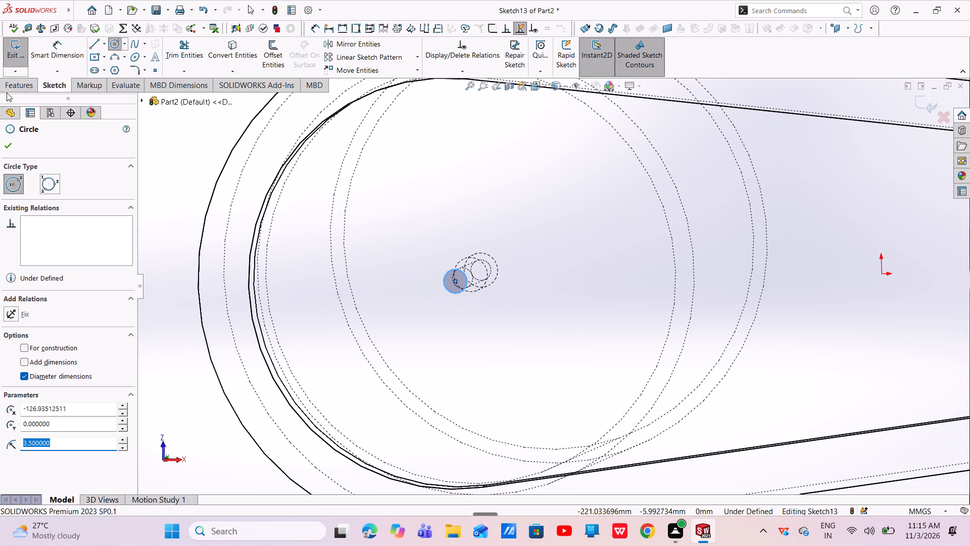
pyautogui.click(9, 142)
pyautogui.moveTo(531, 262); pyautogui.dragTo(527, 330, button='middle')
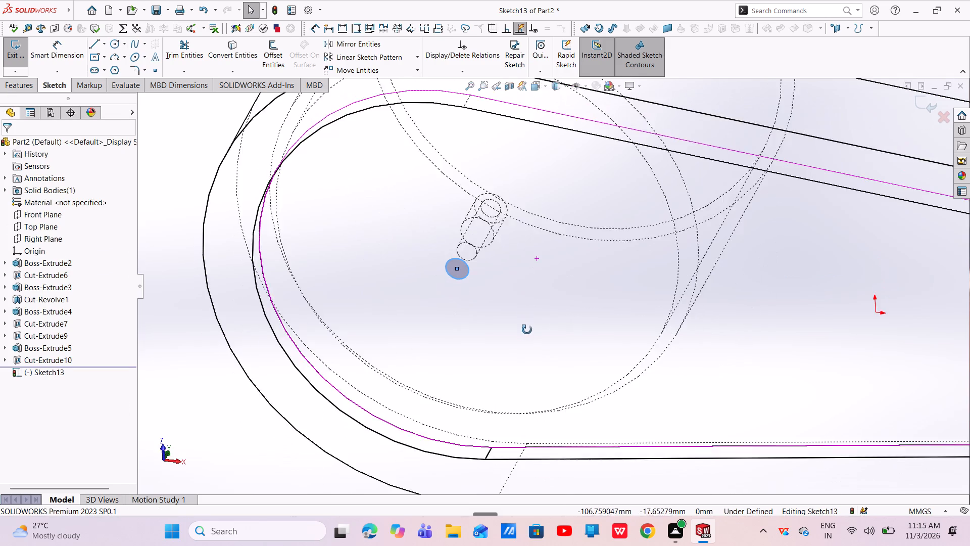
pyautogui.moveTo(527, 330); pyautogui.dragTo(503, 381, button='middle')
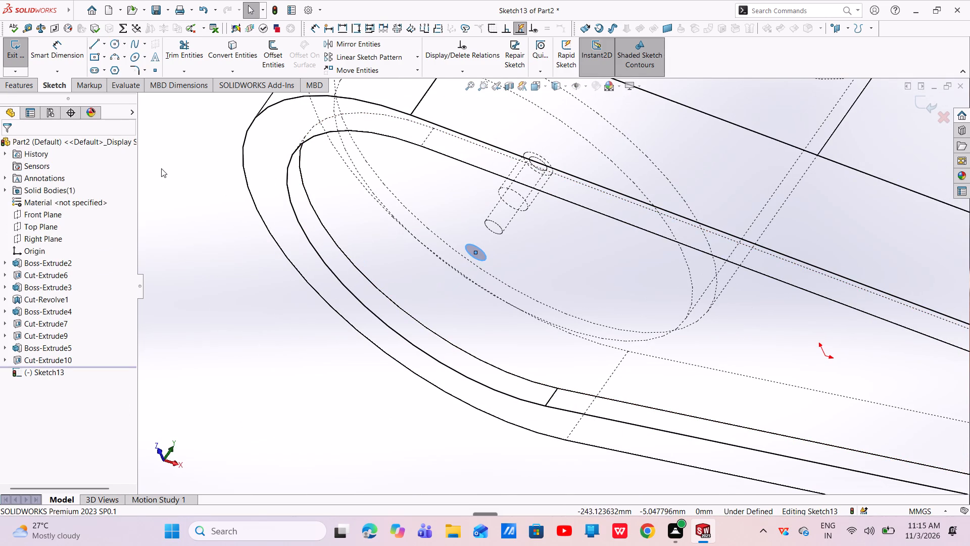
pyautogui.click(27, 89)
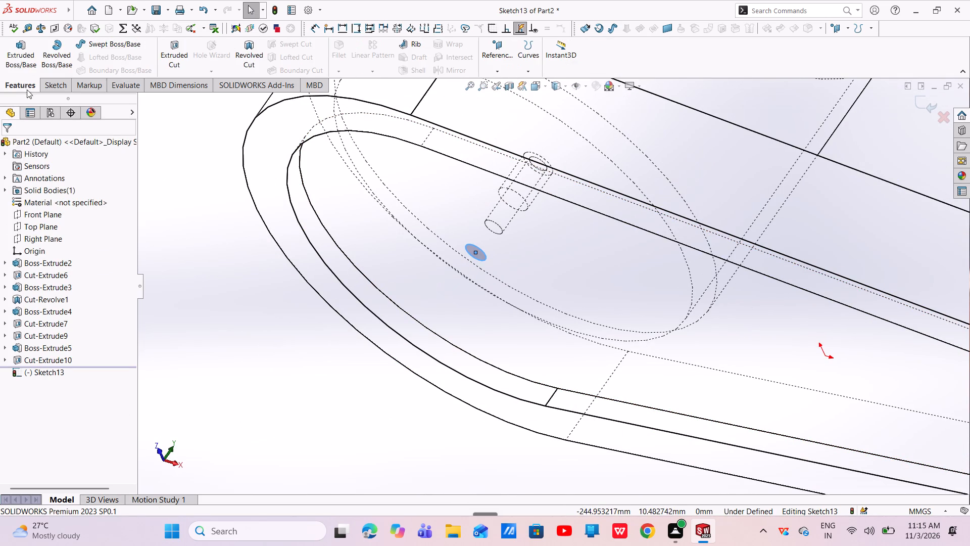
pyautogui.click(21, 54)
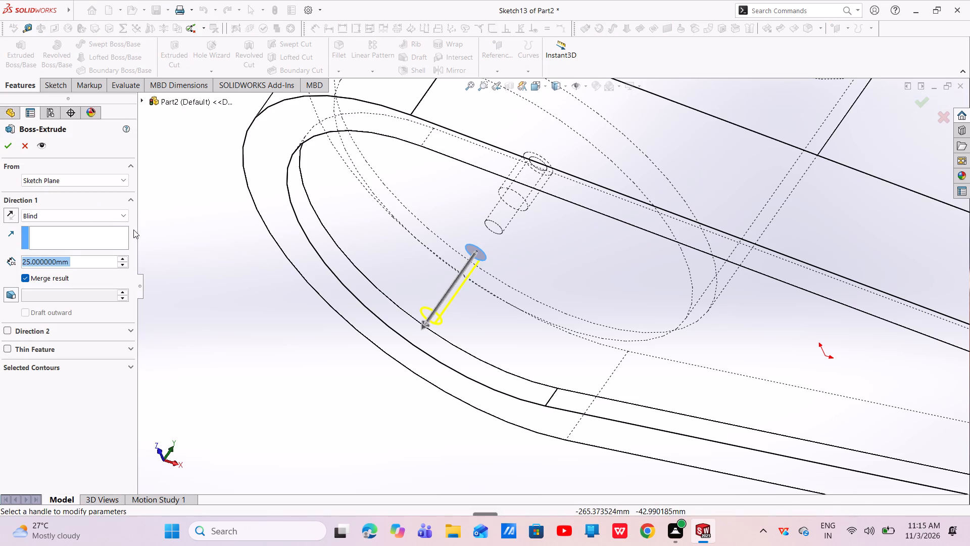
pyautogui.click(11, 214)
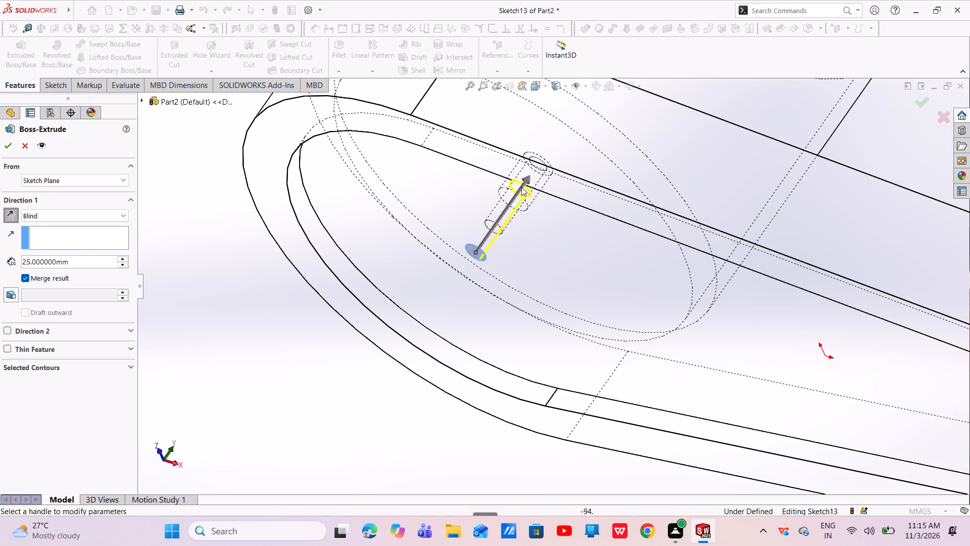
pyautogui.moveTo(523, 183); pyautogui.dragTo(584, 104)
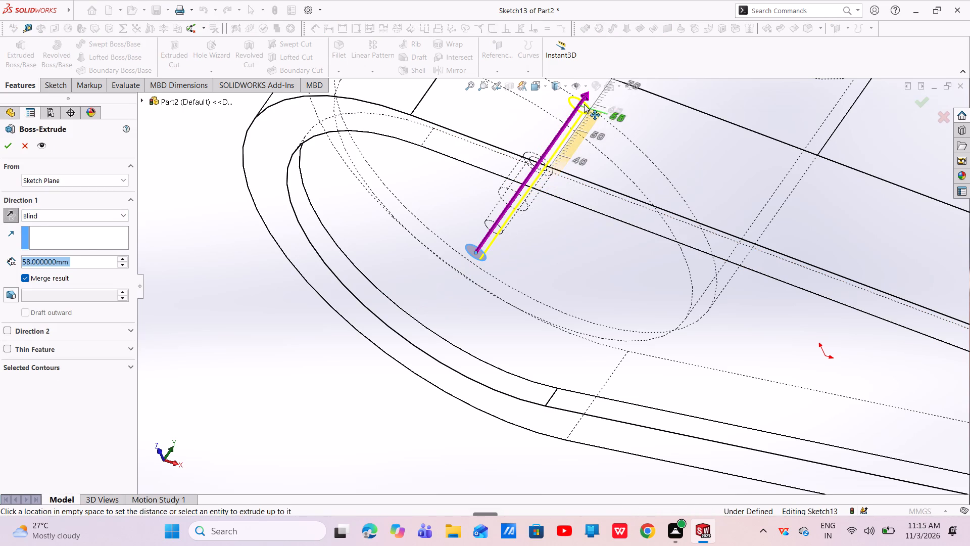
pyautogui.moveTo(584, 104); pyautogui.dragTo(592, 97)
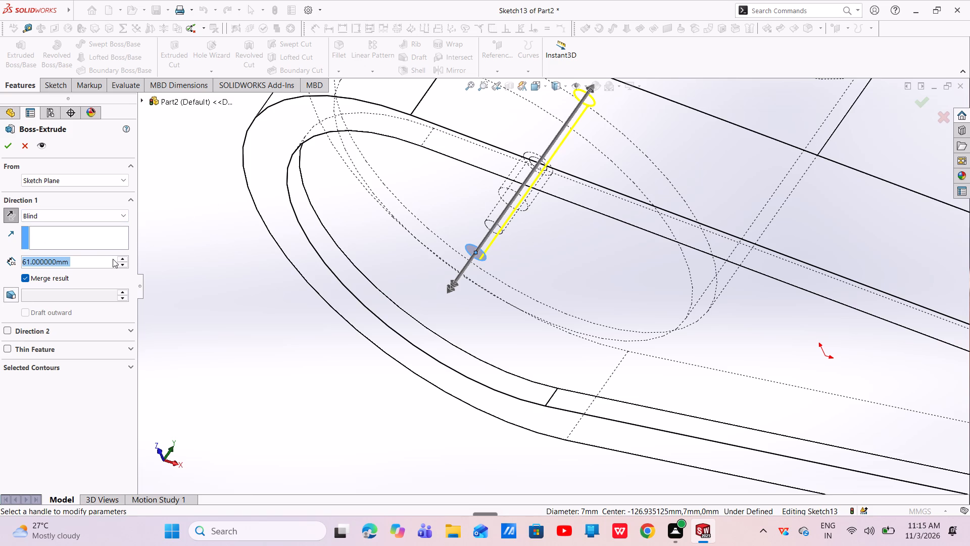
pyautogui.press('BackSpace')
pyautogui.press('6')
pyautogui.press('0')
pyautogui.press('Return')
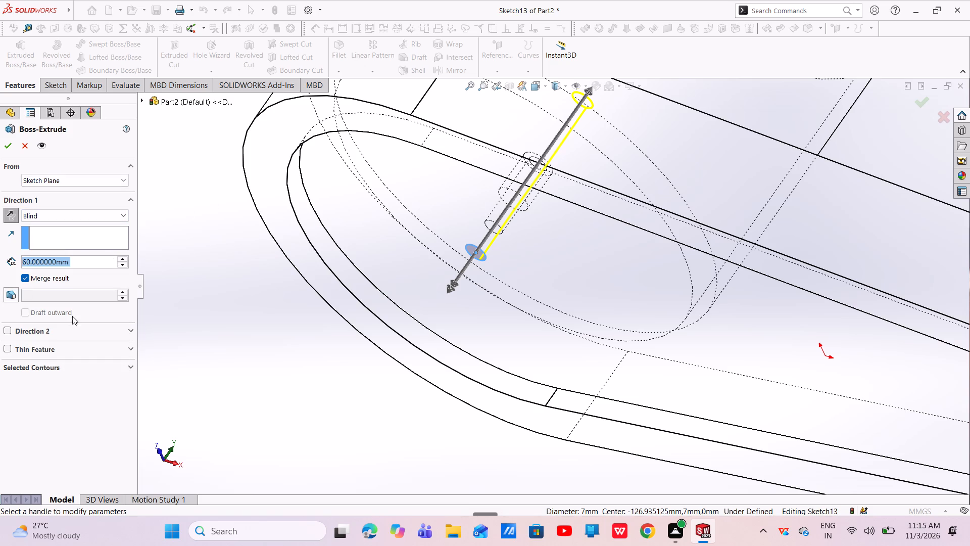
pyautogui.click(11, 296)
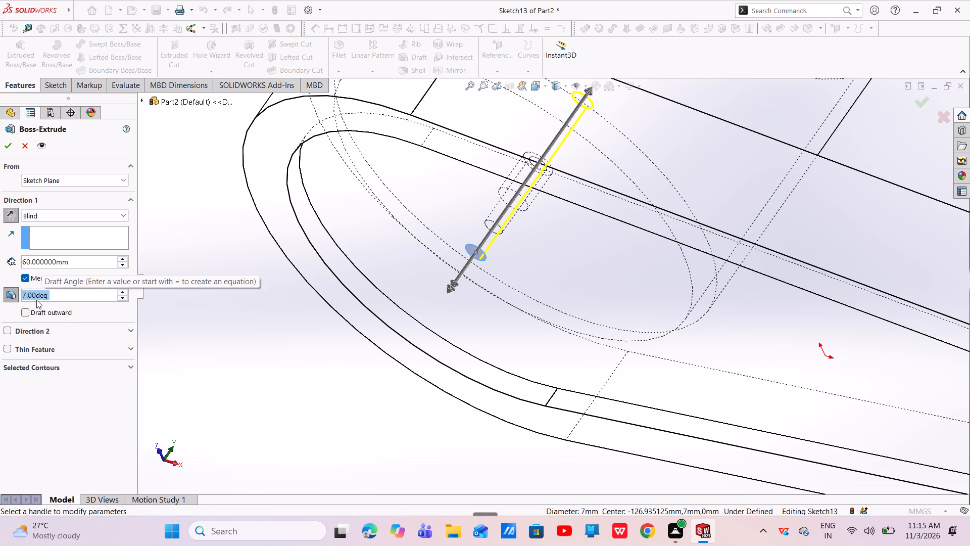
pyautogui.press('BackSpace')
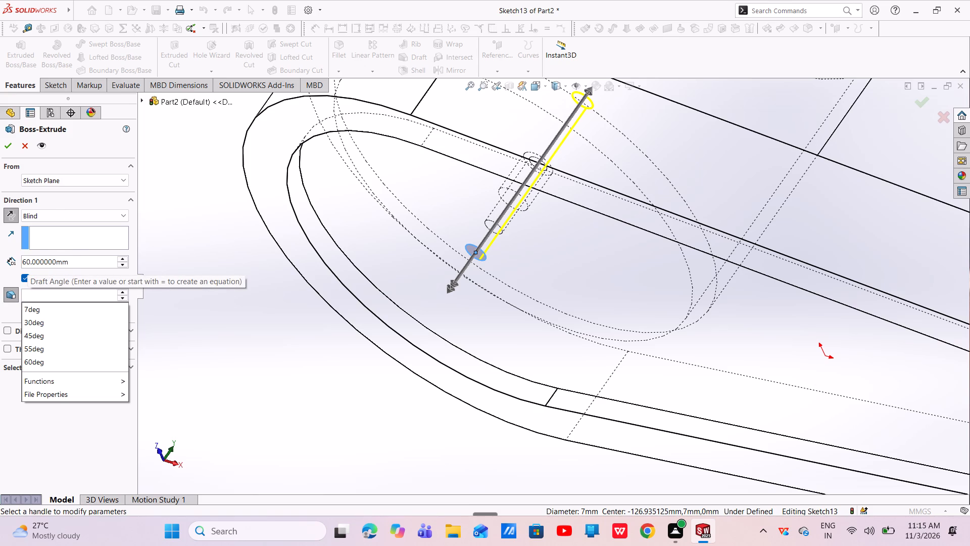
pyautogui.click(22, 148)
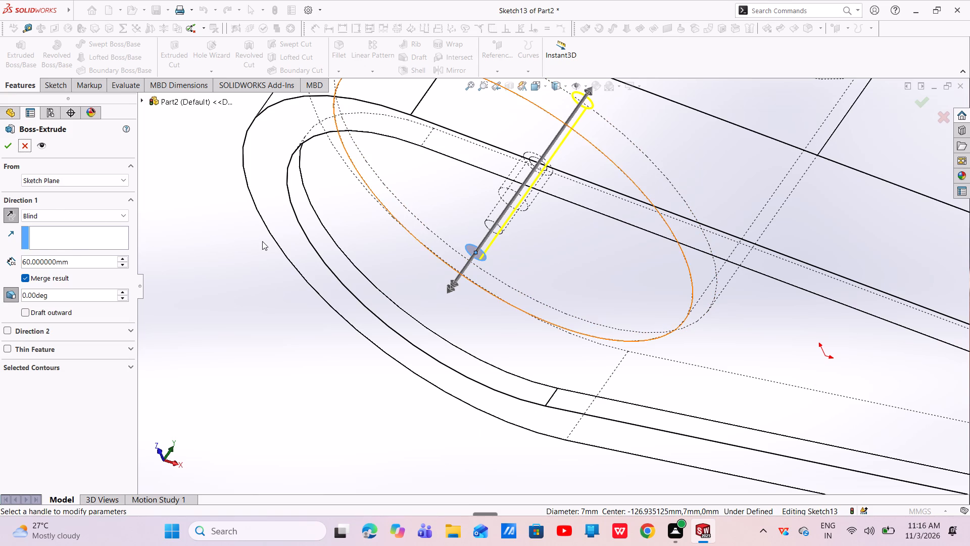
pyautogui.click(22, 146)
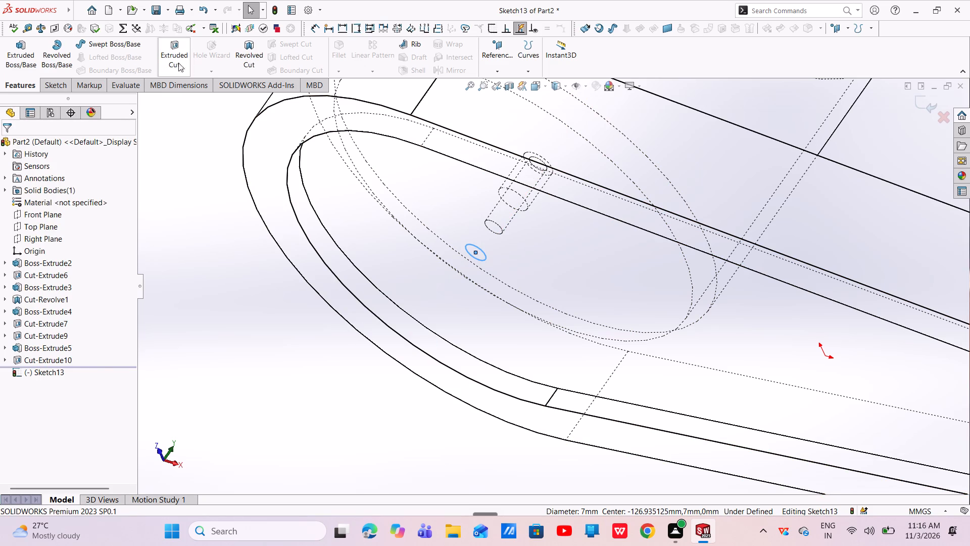
# Dimension the pocket-floor circle's diameter as 10 mm.
pyautogui.click(56, 82)
pyautogui.click(61, 50)
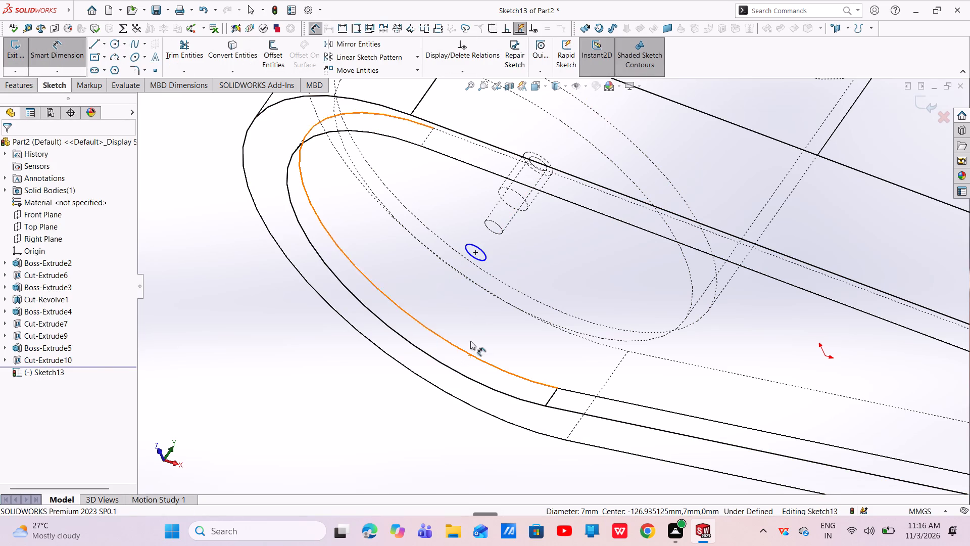
pyautogui.click(467, 246)
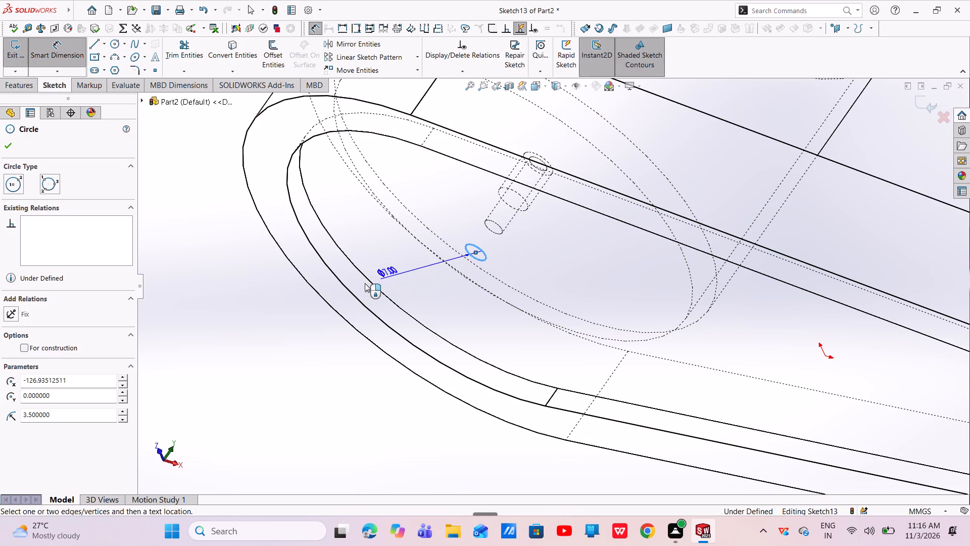
pyautogui.click(264, 315)
pyautogui.press('BackSpace')
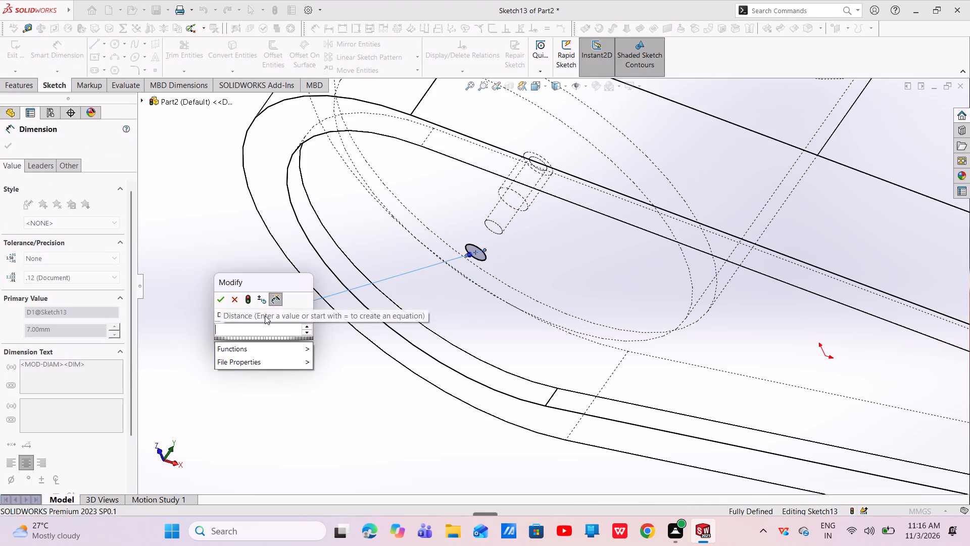
pyautogui.press('1')
pyautogui.press('0')
pyautogui.press('Return')
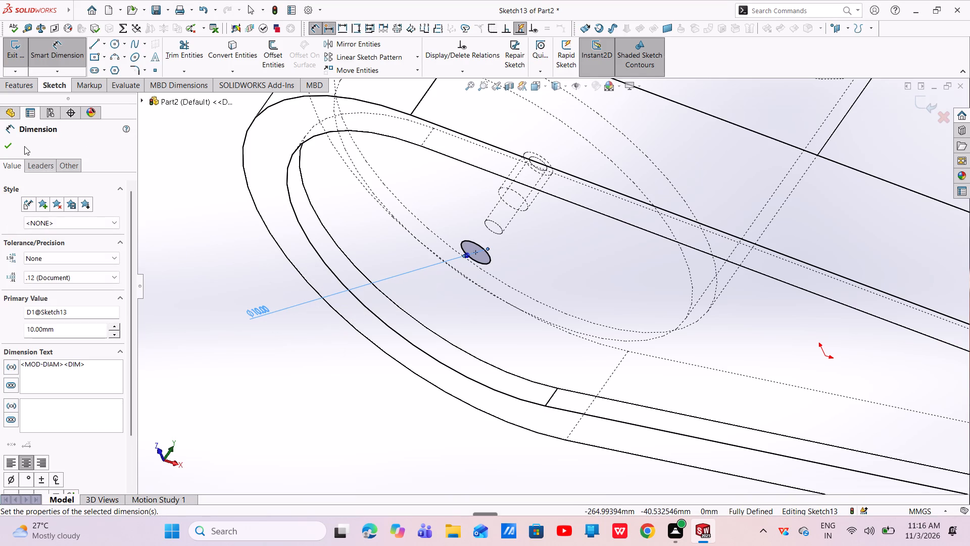
pyautogui.click(10, 144)
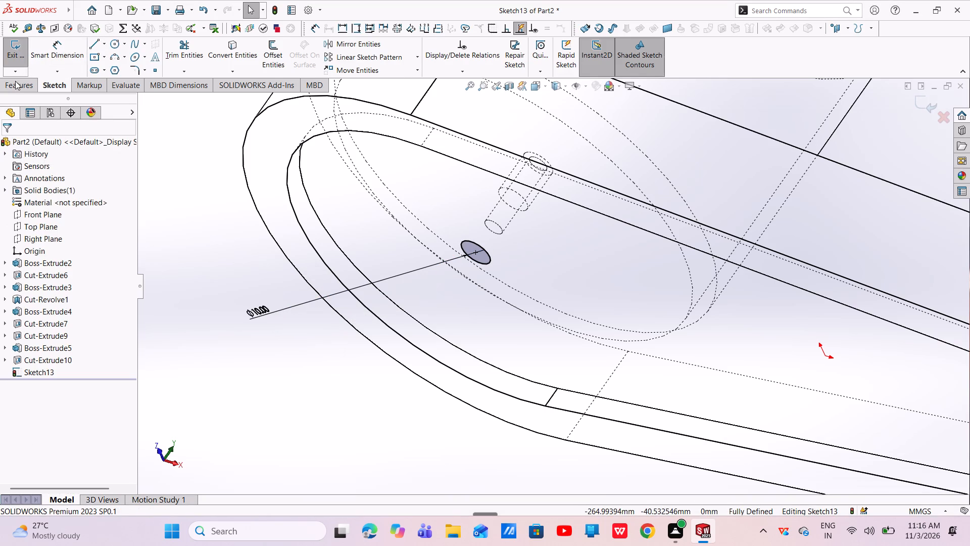
# Extrude the 10 mm pocket-floor circle 65 mm in the reversed direction, up towards the ring, with a 9° inward draft.
pyautogui.click(15, 81)
pyautogui.click(20, 50)
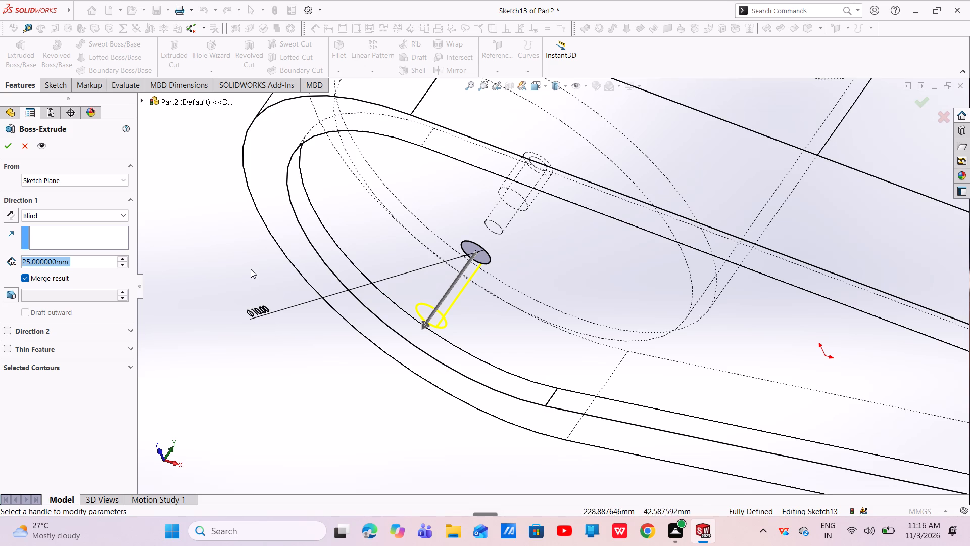
pyautogui.click(13, 215)
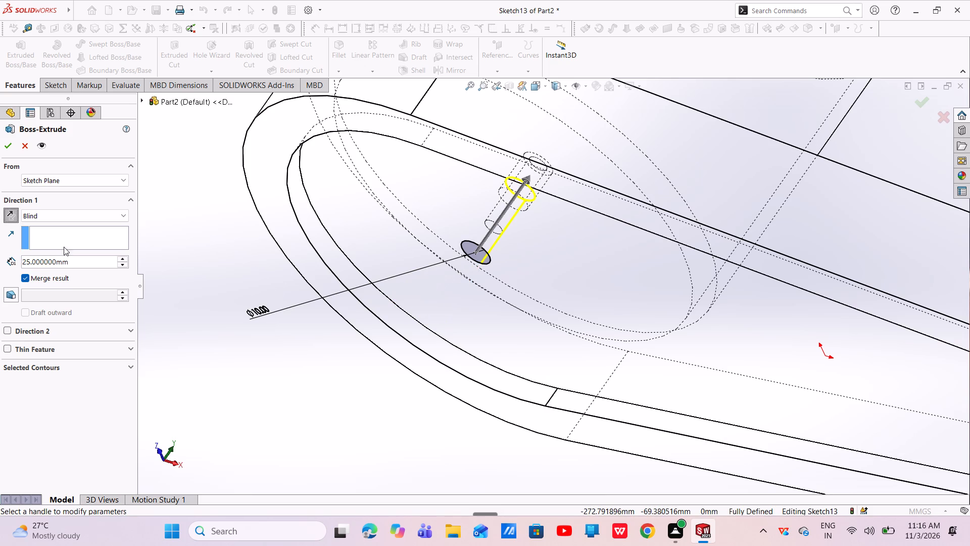
pyautogui.tripleClick(122, 261)
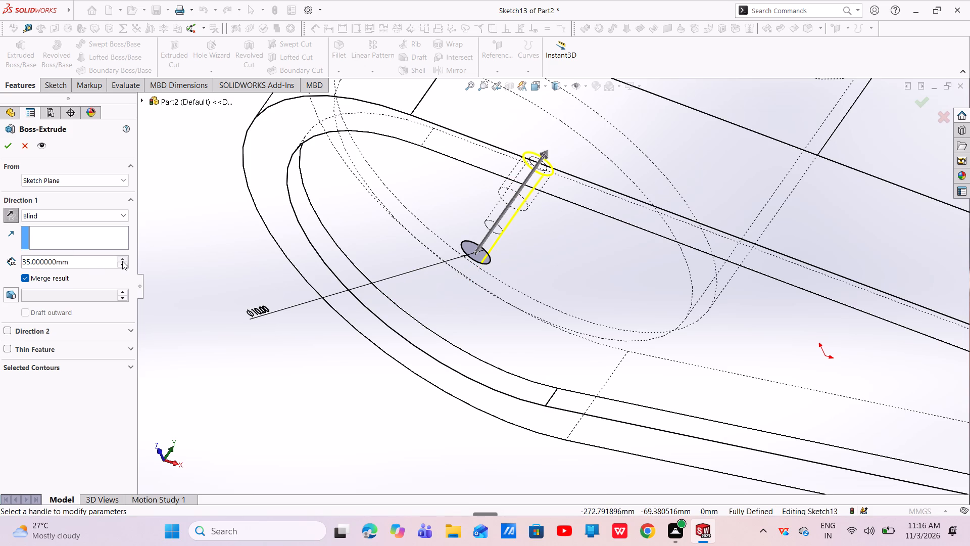
pyautogui.click(122, 261)
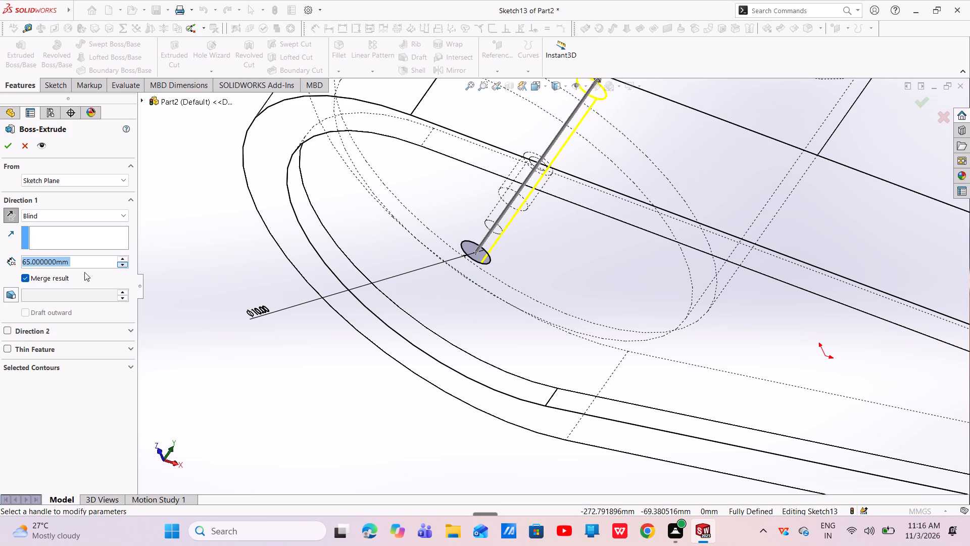
pyautogui.click(17, 294)
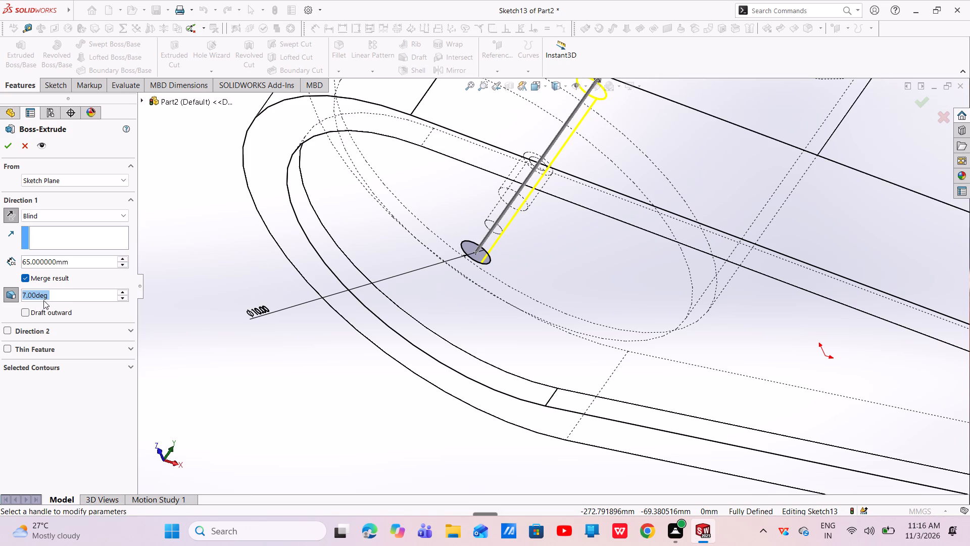
pyautogui.scroll(2, 596, 270)
pyautogui.scroll(-1, 566, 251)
pyautogui.moveTo(566, 251); pyautogui.dragTo(542, 286, button='middle')
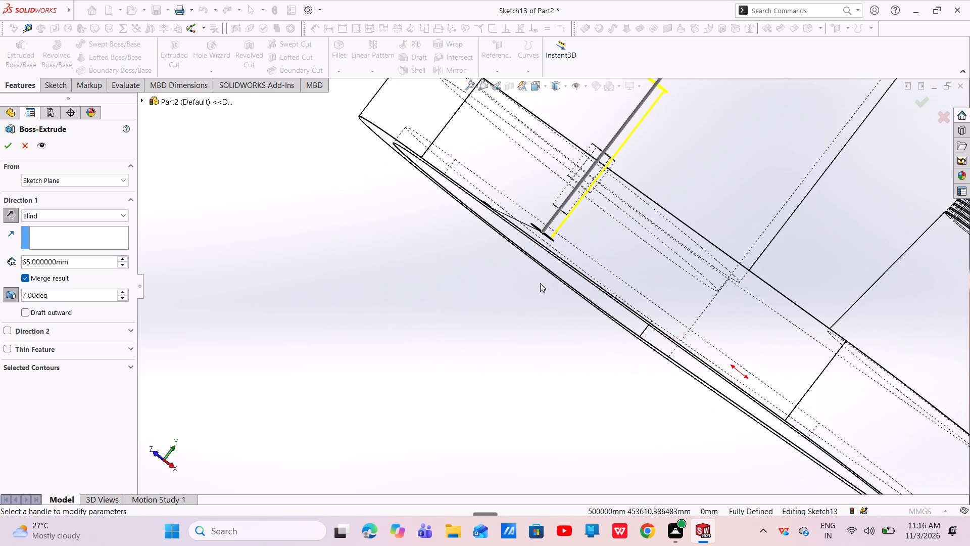
pyautogui.scroll(3, 546, 242)
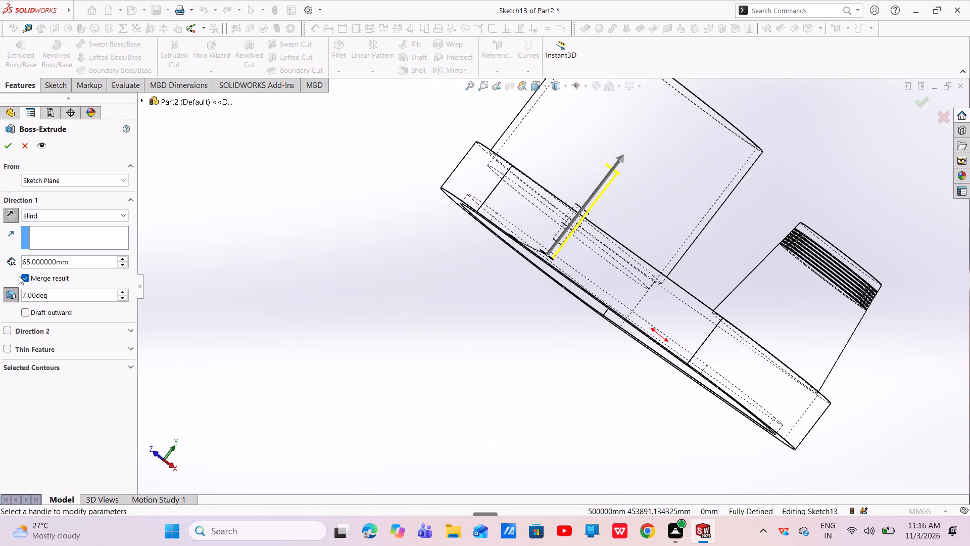
pyautogui.click(119, 291)
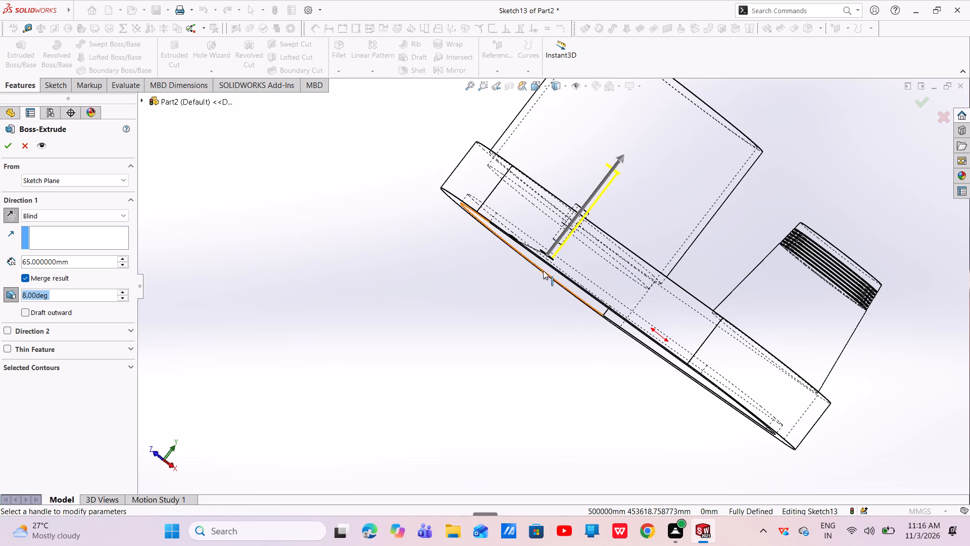
pyautogui.moveTo(543, 270); pyautogui.dragTo(597, 242, button='middle')
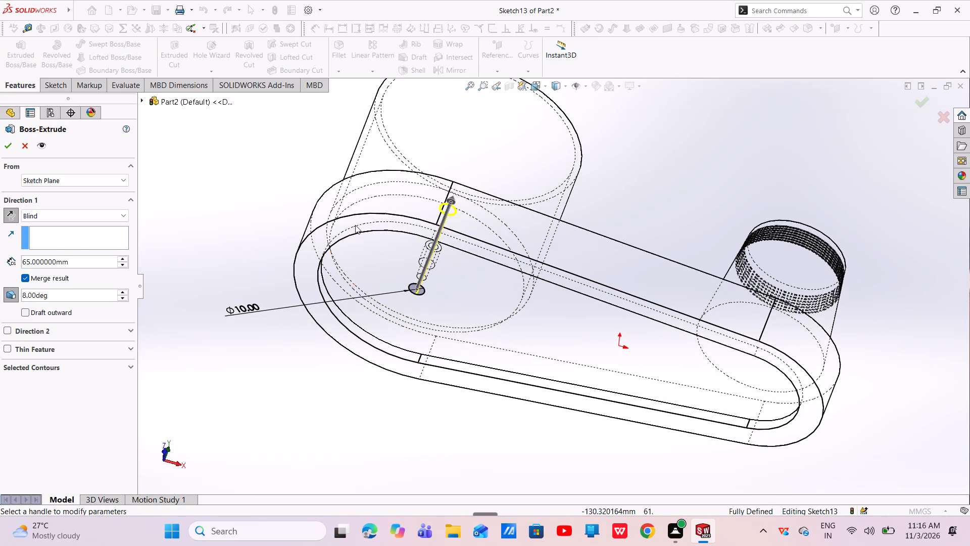
pyautogui.click(118, 290)
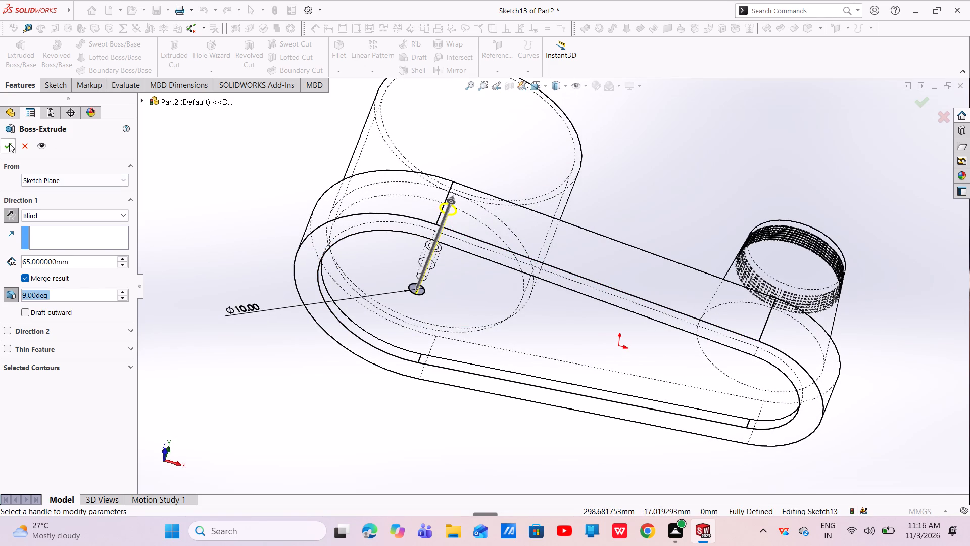
pyautogui.click(8, 144)
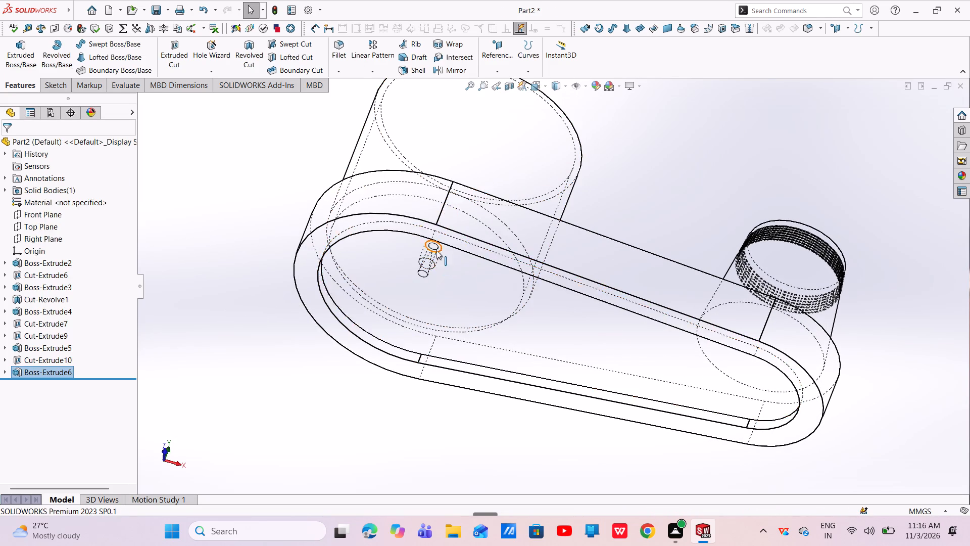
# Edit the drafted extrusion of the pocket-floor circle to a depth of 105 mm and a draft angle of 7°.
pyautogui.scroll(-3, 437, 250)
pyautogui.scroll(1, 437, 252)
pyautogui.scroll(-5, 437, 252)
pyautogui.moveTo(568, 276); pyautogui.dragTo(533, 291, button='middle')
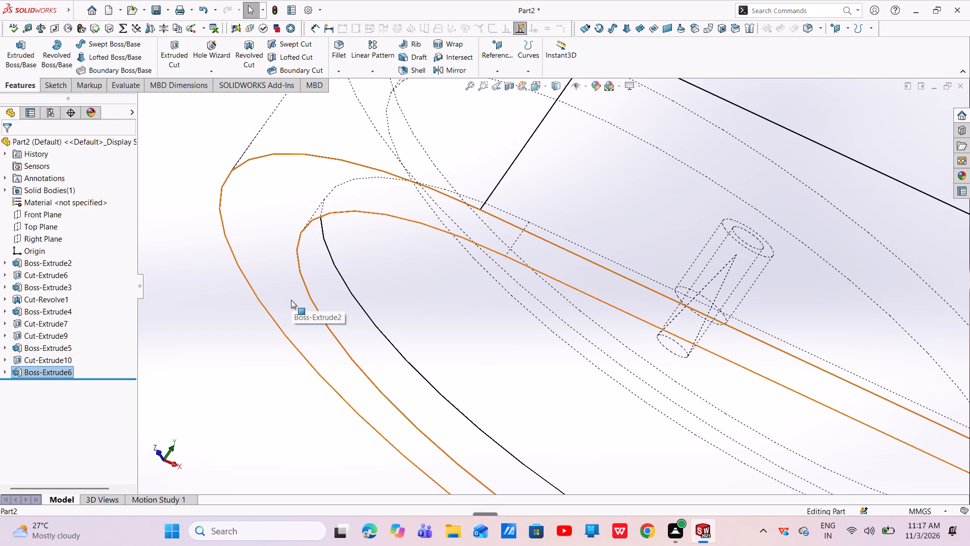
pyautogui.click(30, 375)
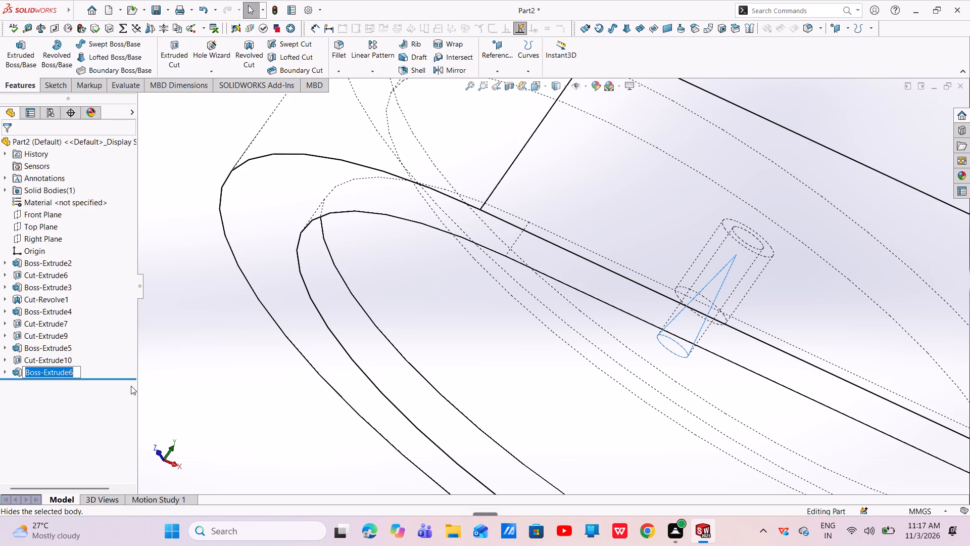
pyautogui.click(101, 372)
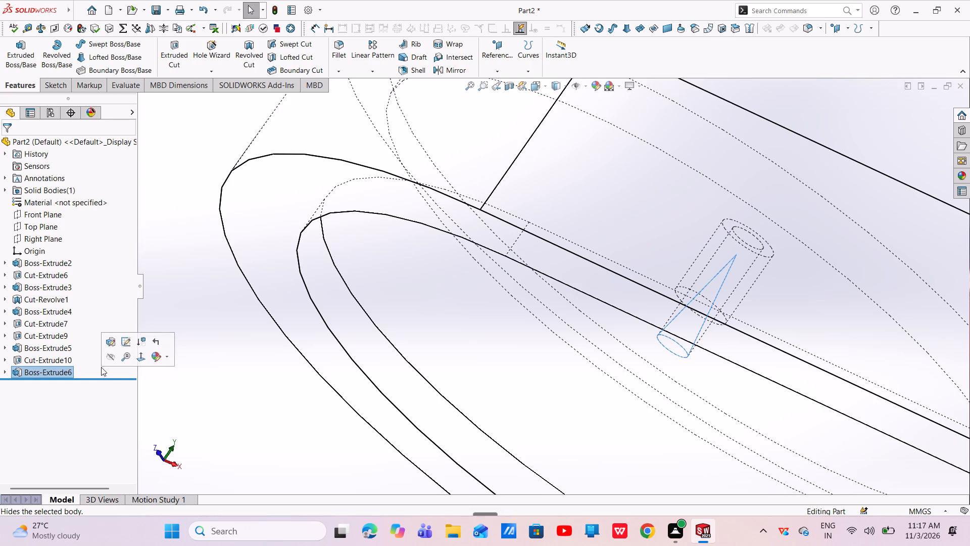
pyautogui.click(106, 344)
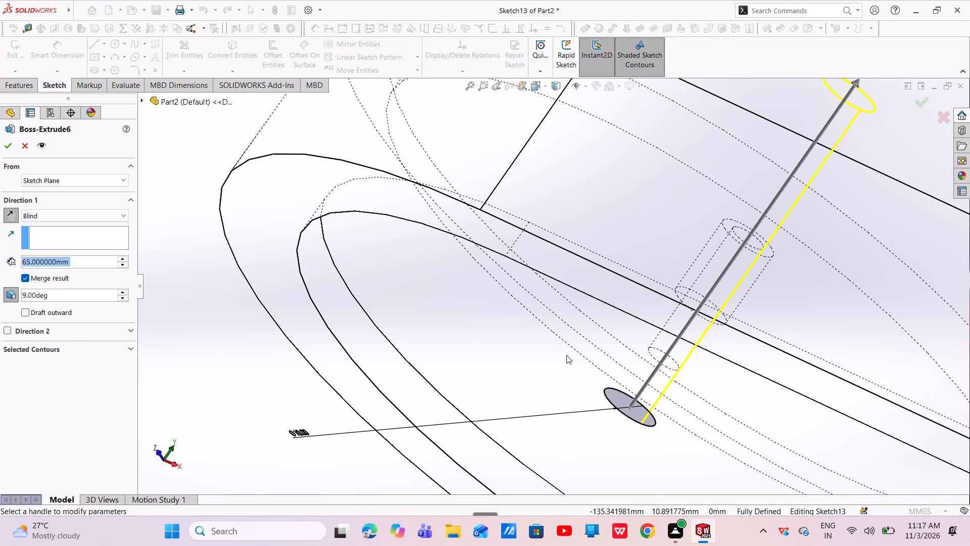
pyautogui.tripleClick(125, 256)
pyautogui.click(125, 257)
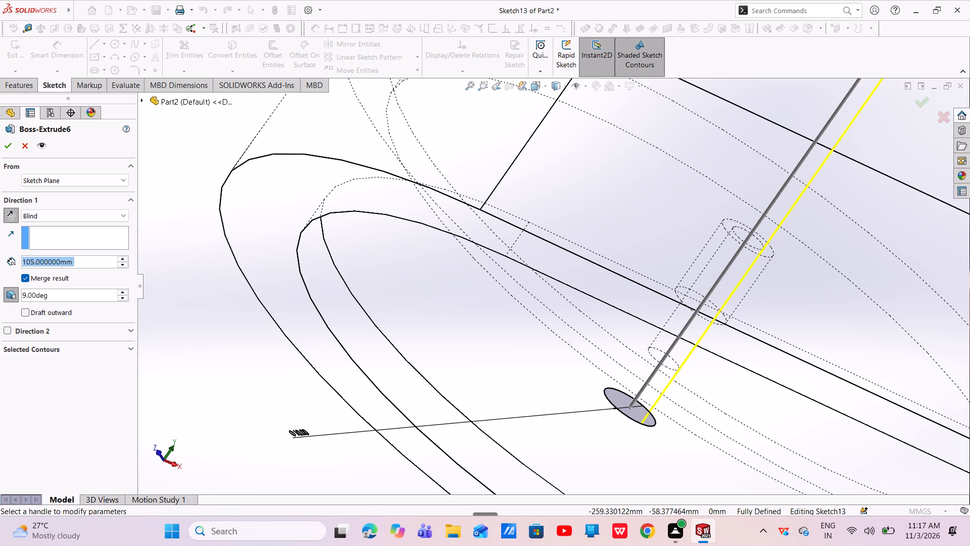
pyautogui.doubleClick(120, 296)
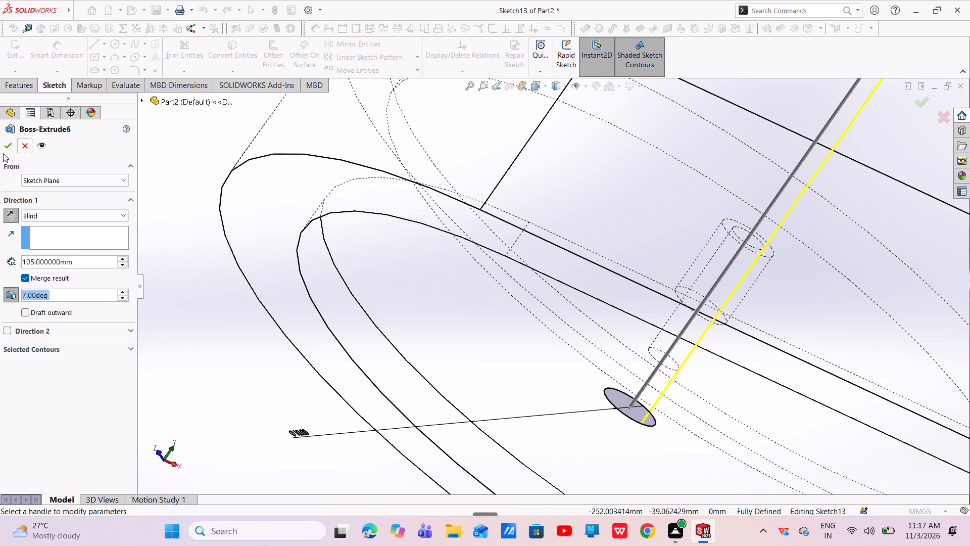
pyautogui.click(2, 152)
# Examine the drafted extrusion inside the hollow pin and from the underside, using the shaded with edges display style.
pyautogui.scroll(-1, 716, 275)
pyautogui.scroll(2, 716, 274)
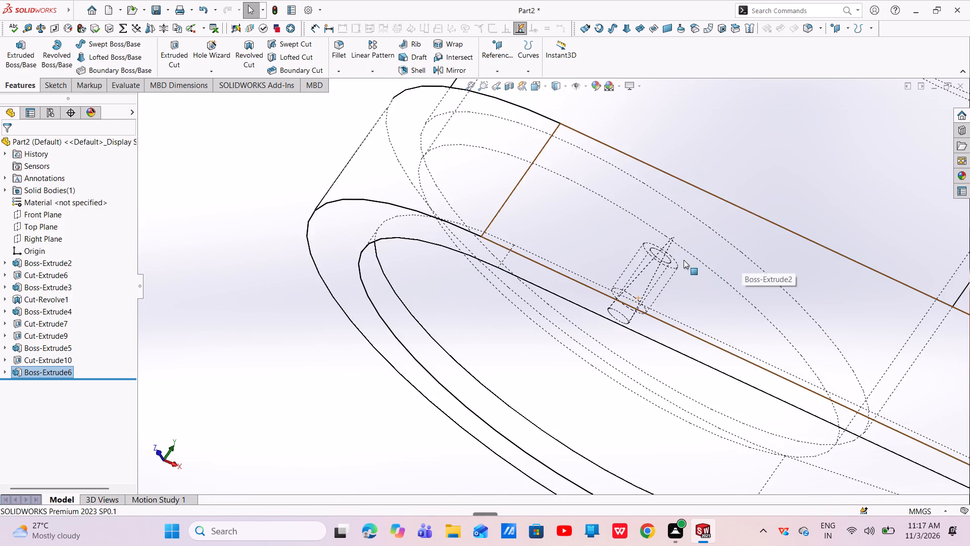
pyautogui.scroll(-5, 683, 259)
pyautogui.scroll(3, 646, 292)
pyautogui.moveTo(674, 247); pyautogui.dragTo(644, 269, button='middle')
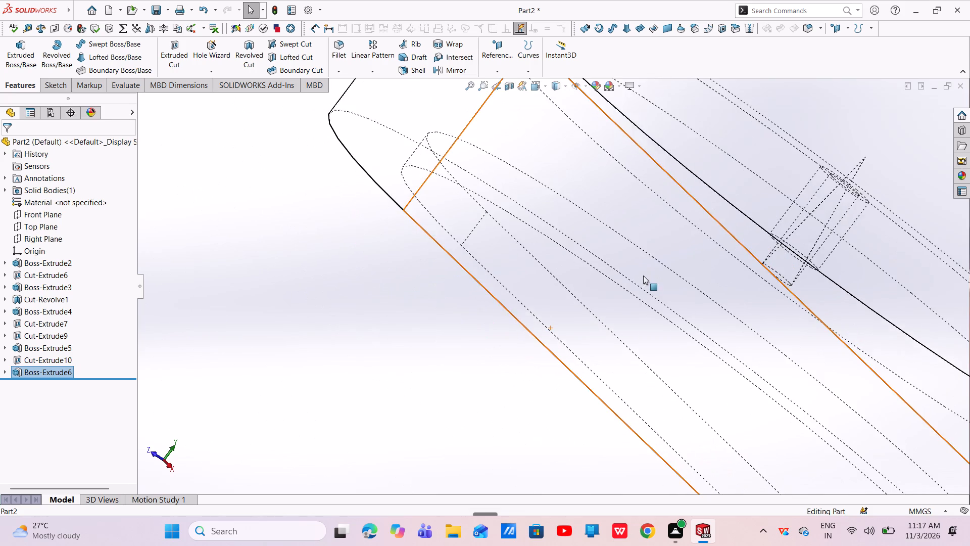
pyautogui.scroll(4, 644, 280)
pyautogui.click(563, 88)
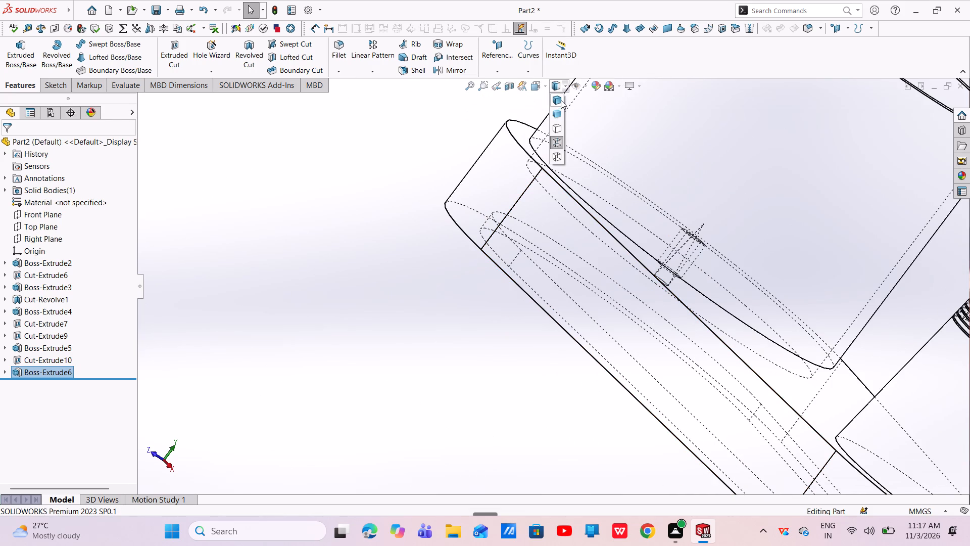
pyautogui.click(560, 102)
pyautogui.scroll(2, 674, 211)
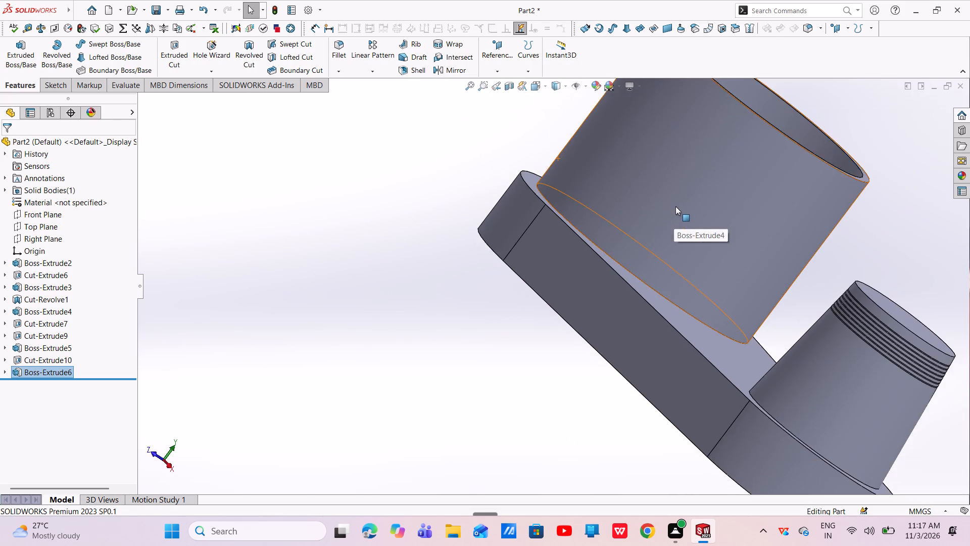
pyautogui.moveTo(676, 202); pyautogui.dragTo(614, 303, button='middle')
pyautogui.scroll(-6, 771, 158)
pyautogui.scroll(-1, 679, 233)
pyautogui.moveTo(678, 235); pyautogui.dragTo(681, 242, button='middle')
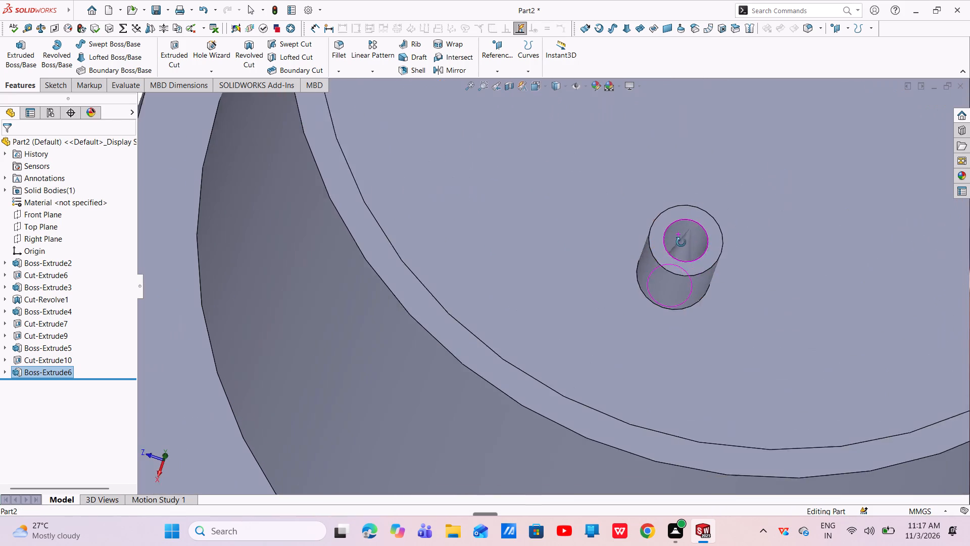
pyautogui.moveTo(681, 242); pyautogui.dragTo(703, 273, button='middle')
pyautogui.scroll(4, 700, 270)
pyautogui.moveTo(668, 284); pyautogui.dragTo(702, 225, button='middle')
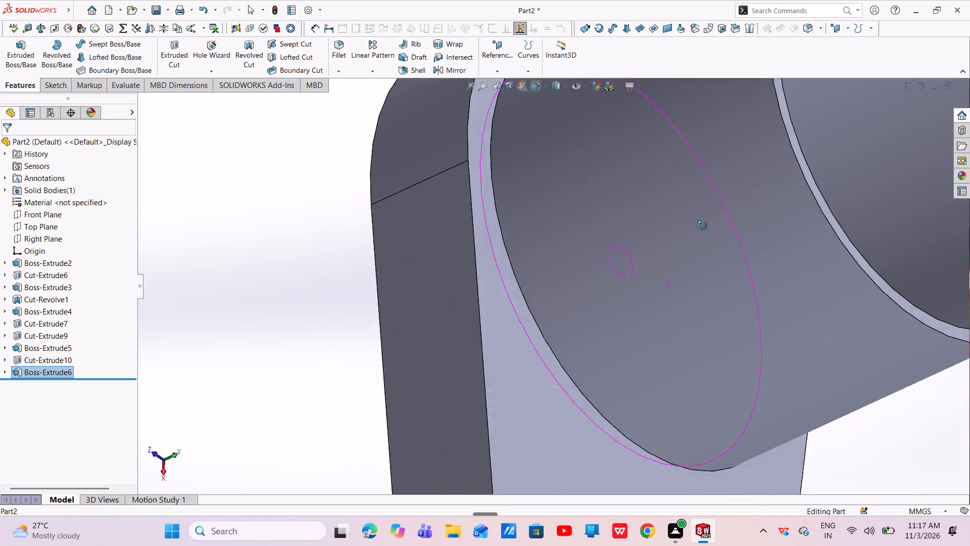
pyautogui.moveTo(702, 225); pyautogui.dragTo(801, 217, button='middle')
pyautogui.scroll(2, 804, 235)
pyautogui.scroll(-1, 804, 235)
pyautogui.scroll(3, 804, 235)
pyautogui.moveTo(800, 230); pyautogui.dragTo(792, 256, button='middle')
pyautogui.scroll(1, 792, 256)
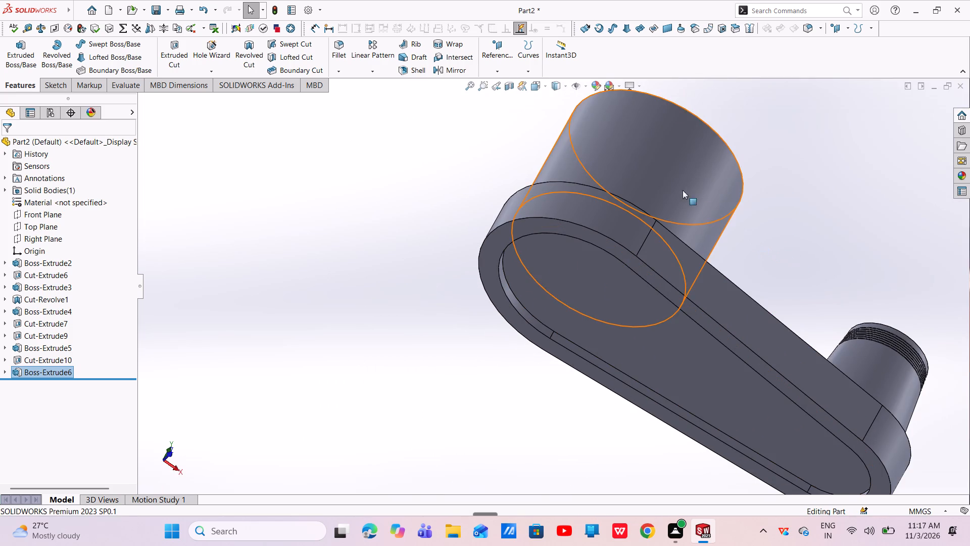
# Edit the drafted extrusion to 165 mm depth and 5° draft, with the display style set to hidden lines visible.
pyautogui.click(25, 375)
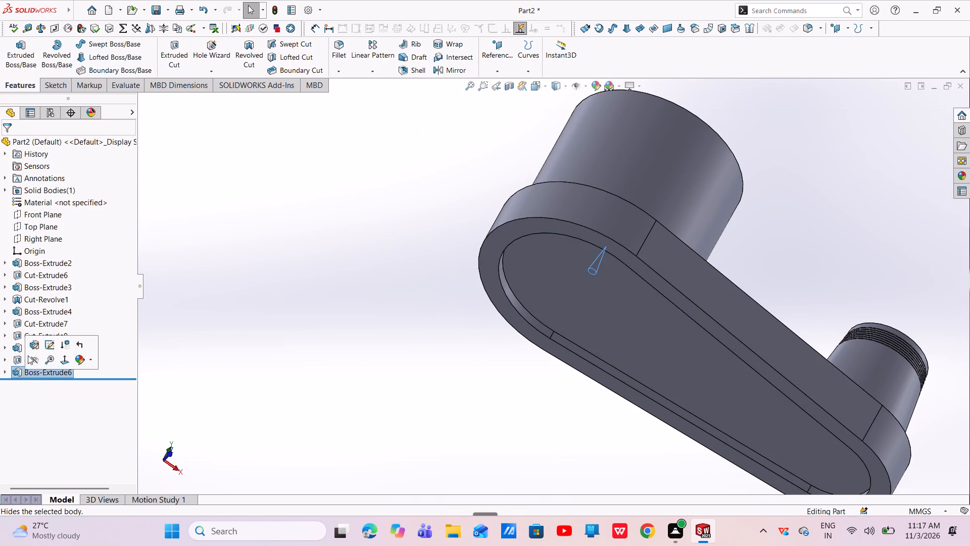
pyautogui.click(86, 372)
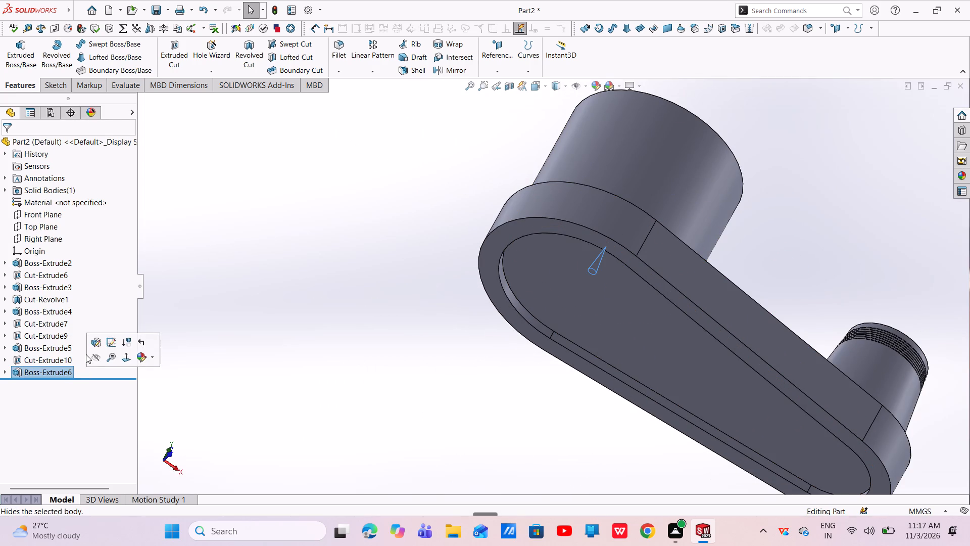
pyautogui.click(92, 344)
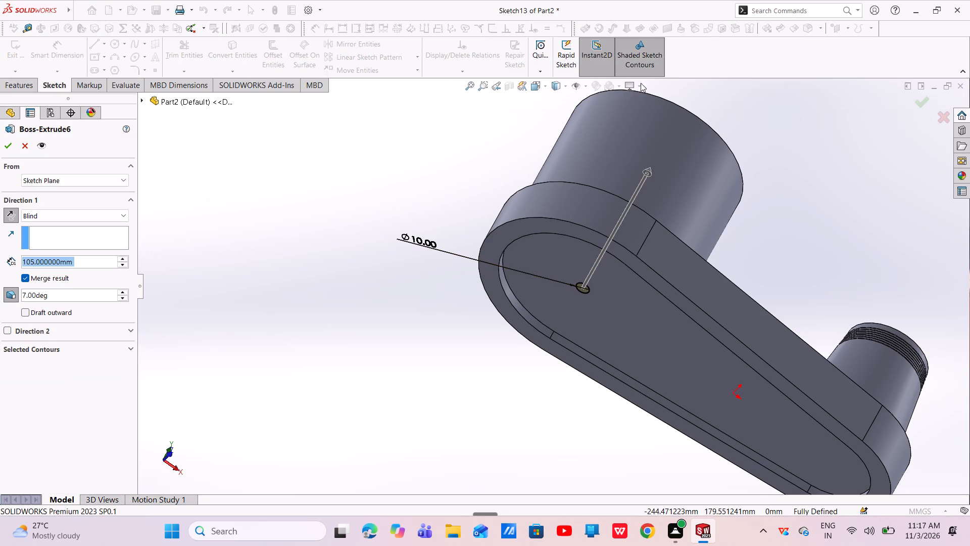
pyautogui.click(565, 86)
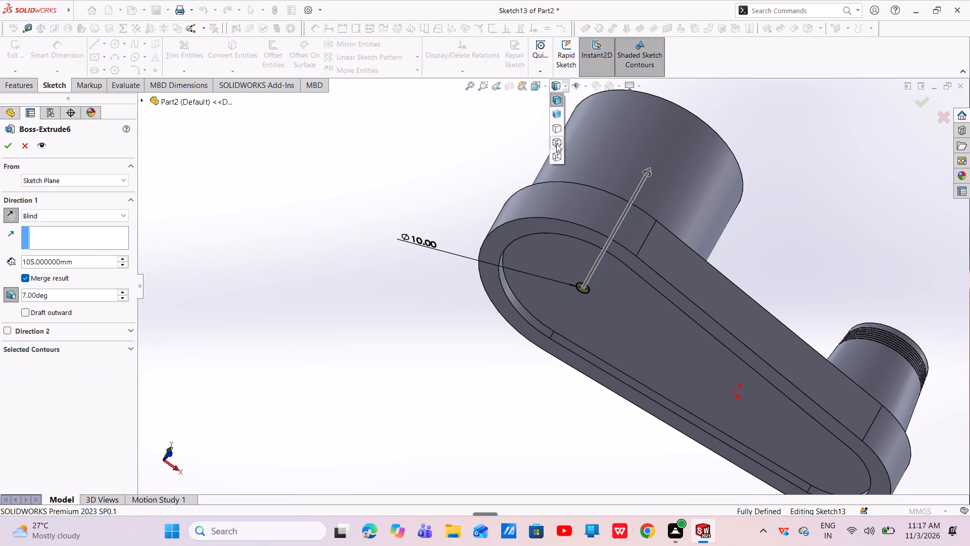
pyautogui.click(556, 144)
pyautogui.scroll(-6, 601, 269)
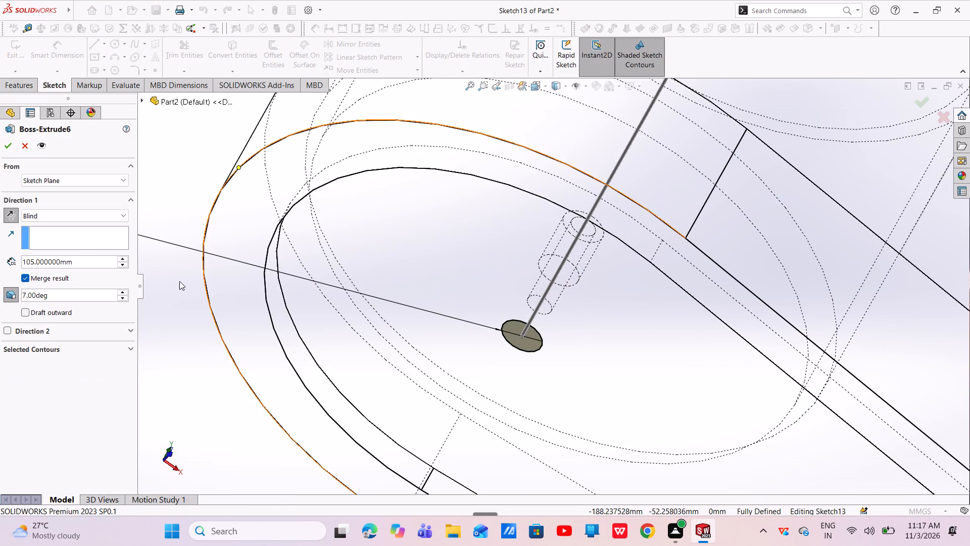
pyautogui.tripleClick(126, 258)
pyautogui.doubleClick(126, 258)
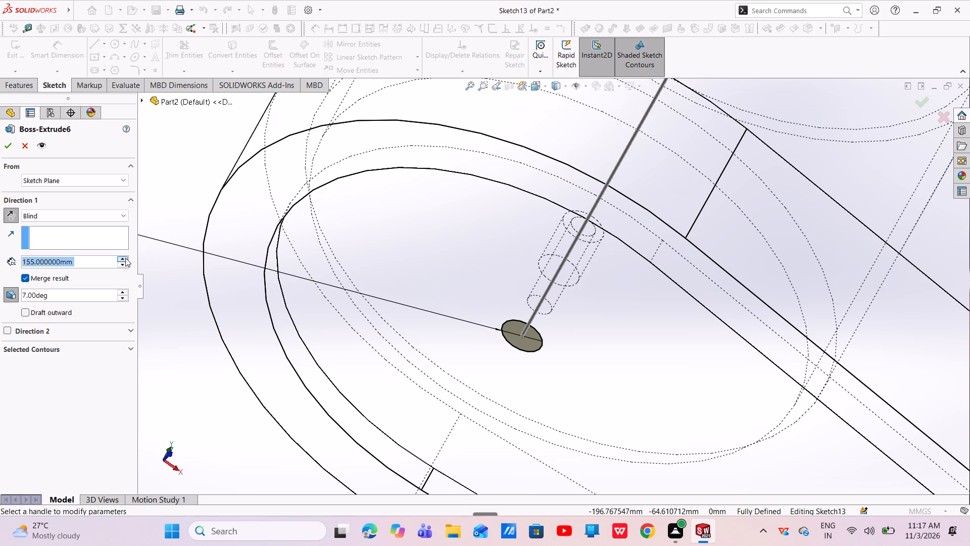
pyautogui.click(125, 258)
pyautogui.doubleClick(126, 299)
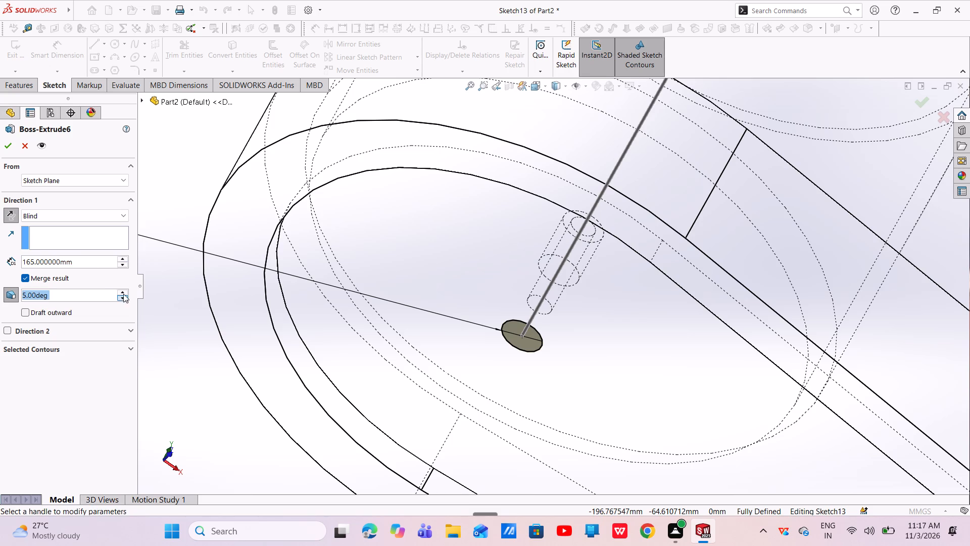
pyautogui.click(14, 150)
# Edit the drafted extrusion of the pocket-floor circle to a depth of 45 mm and a draft angle of 2°.
pyautogui.scroll(2, 762, 331)
pyautogui.scroll(-3, 661, 246)
pyautogui.moveTo(659, 246); pyautogui.dragTo(626, 252, button='middle')
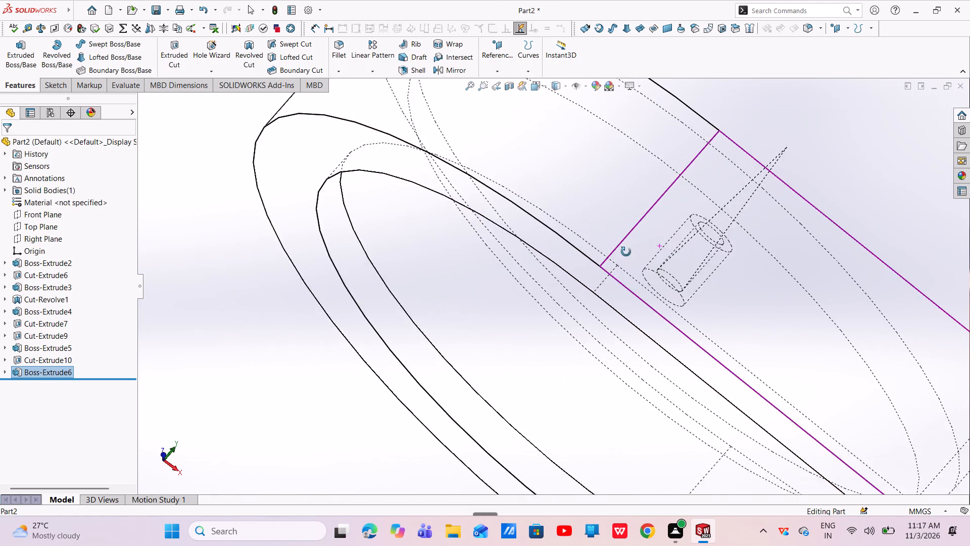
pyautogui.moveTo(626, 252); pyautogui.dragTo(624, 252, button='middle')
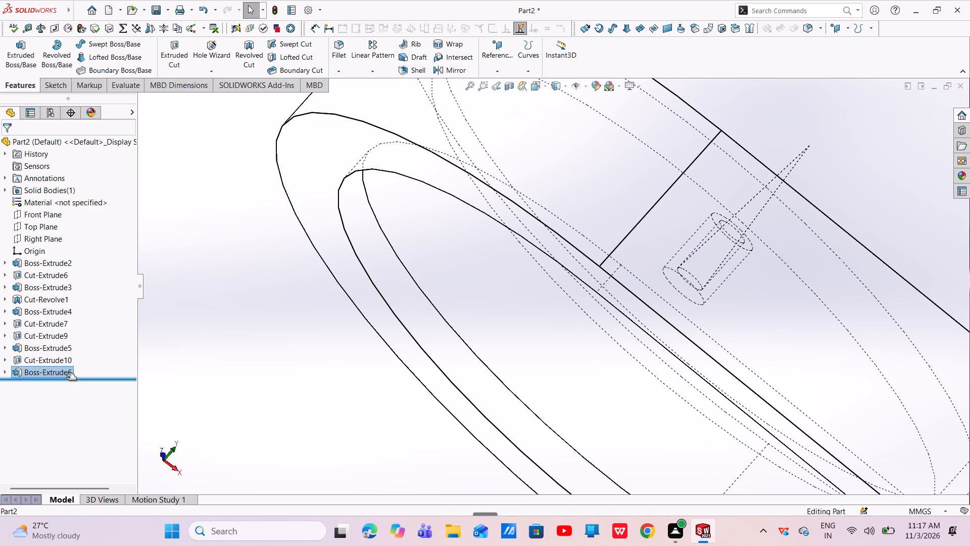
pyautogui.click(66, 374)
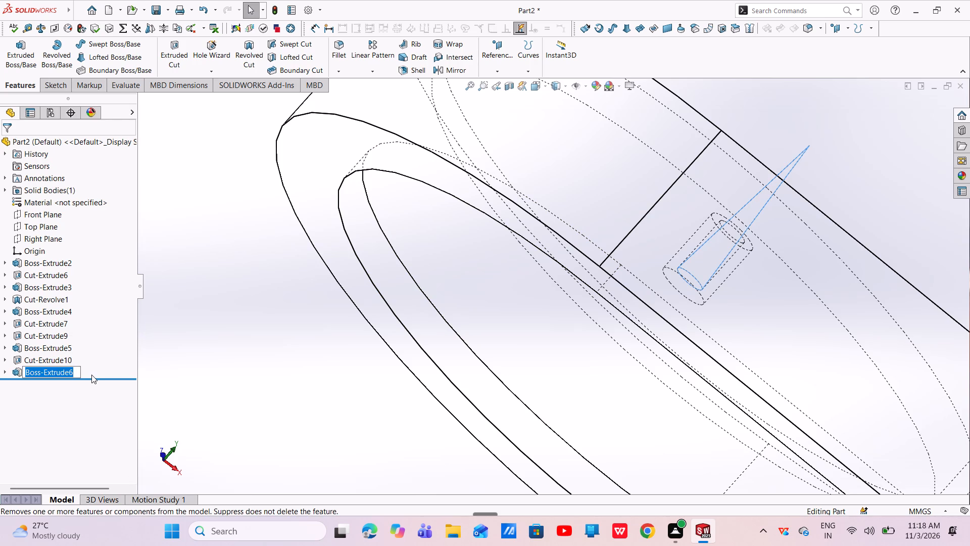
pyautogui.click(91, 374)
pyautogui.click(94, 343)
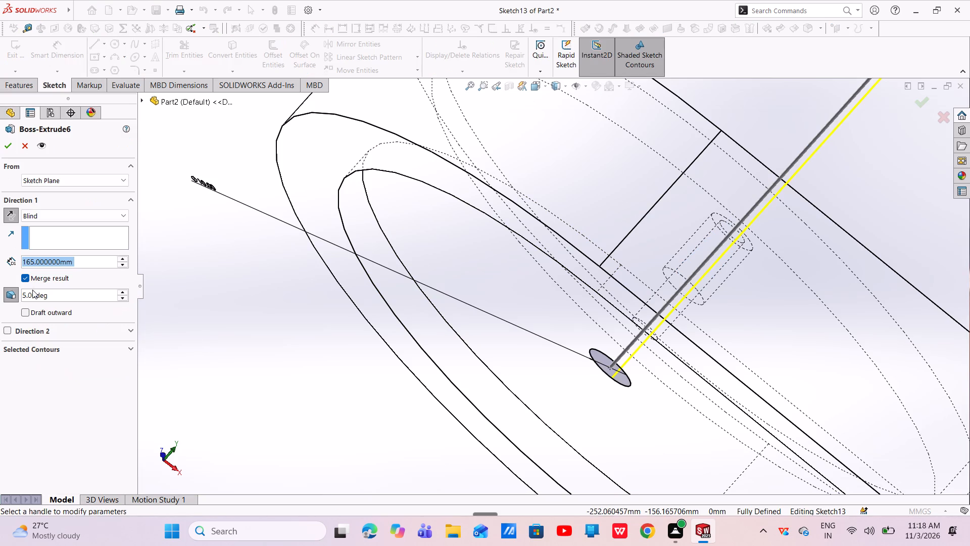
pyautogui.scroll(4, 421, 279)
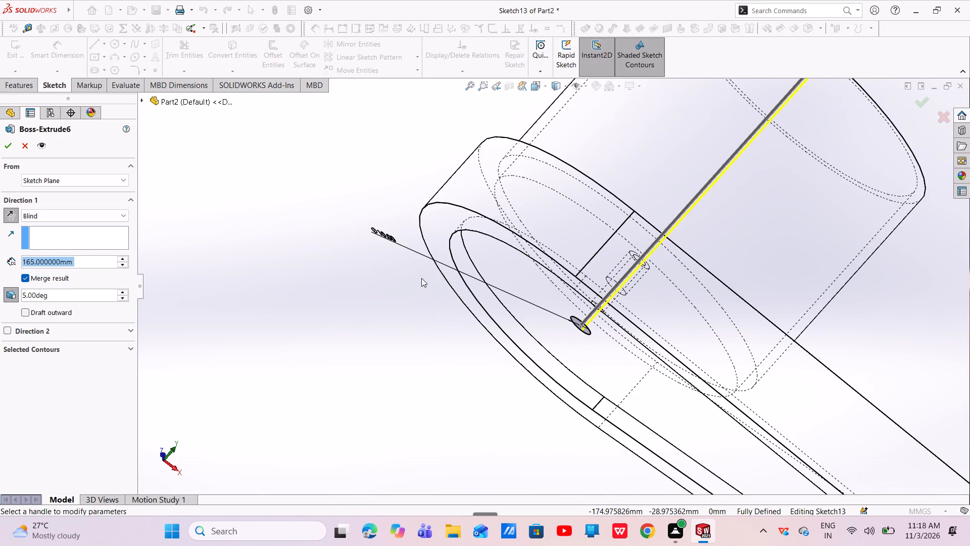
pyautogui.tripleClick(126, 265)
pyautogui.tripleClick(125, 266)
pyautogui.doubleClick(125, 266)
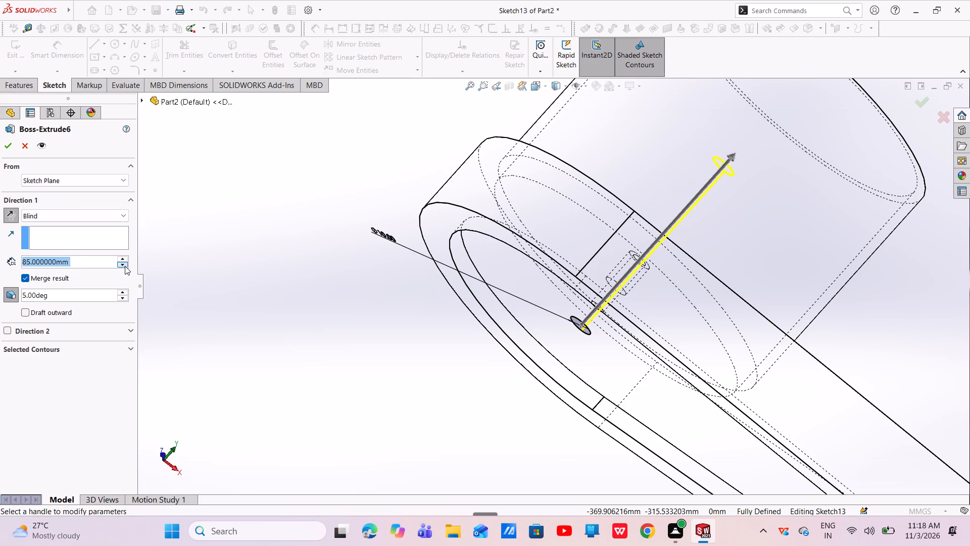
pyautogui.tripleClick(125, 266)
pyautogui.click(125, 267)
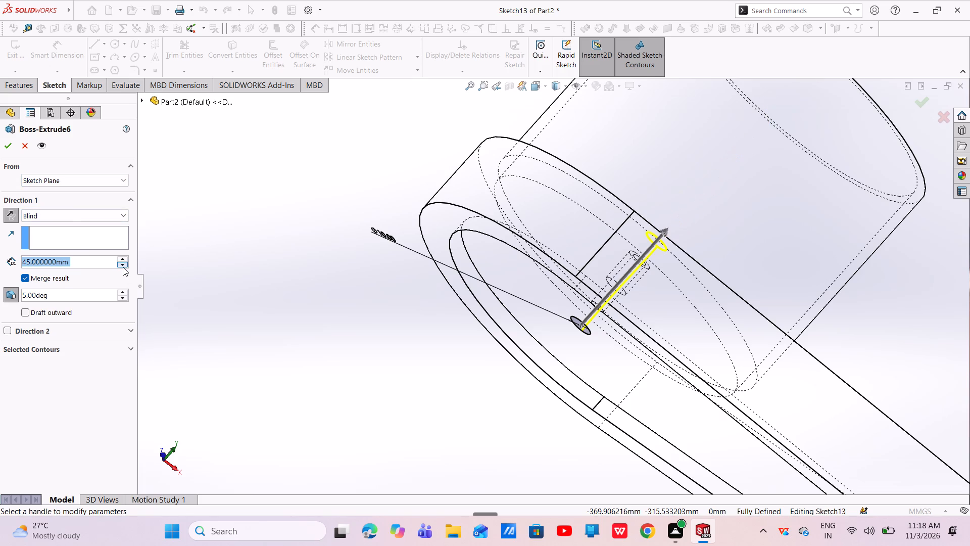
pyautogui.doubleClick(122, 299)
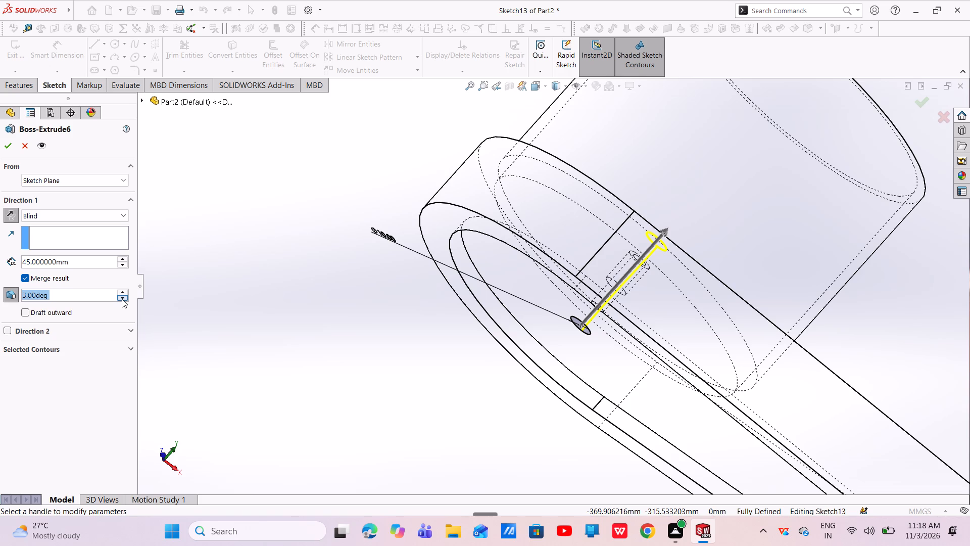
pyautogui.click(122, 299)
pyautogui.click(5, 138)
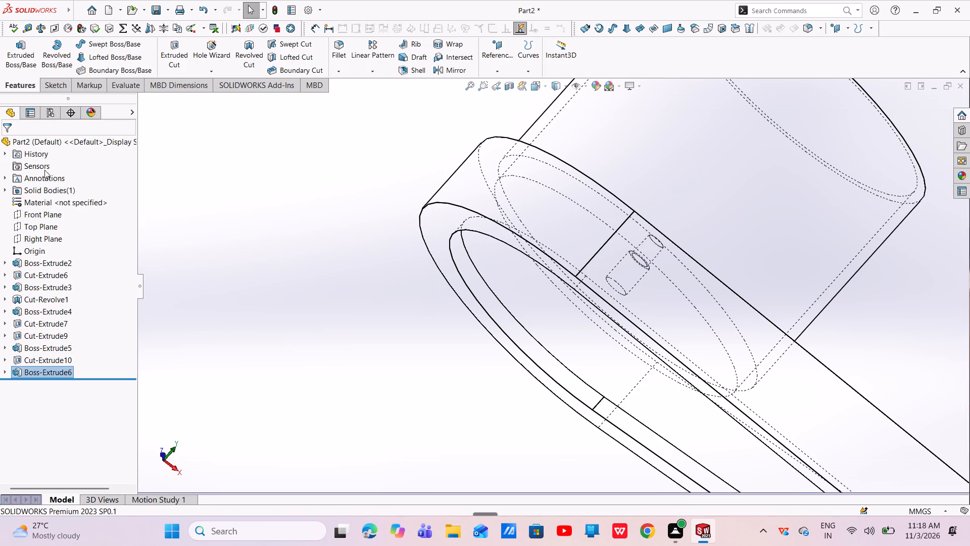
# Edit the drafted extrusion inside the hollow pin to a draft angle of 3°.
pyautogui.scroll(-5, 739, 246)
pyautogui.moveTo(509, 293); pyautogui.dragTo(519, 274, button='middle')
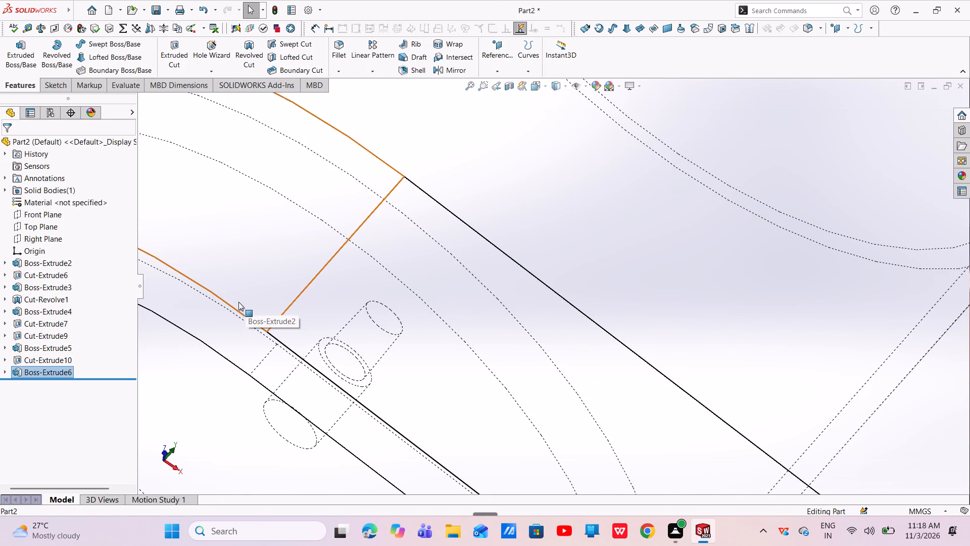
pyautogui.click(36, 370)
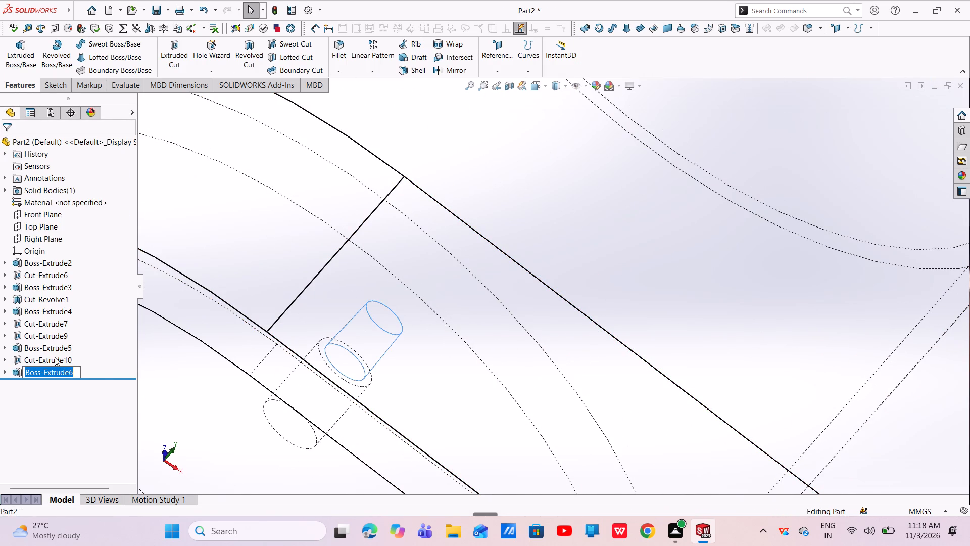
pyautogui.click(101, 373)
pyautogui.click(108, 343)
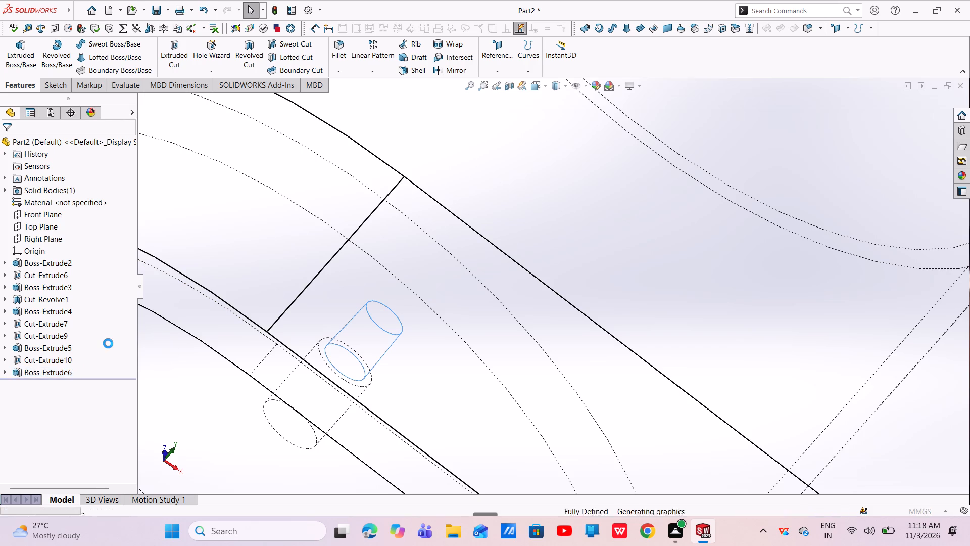
pyautogui.click(127, 292)
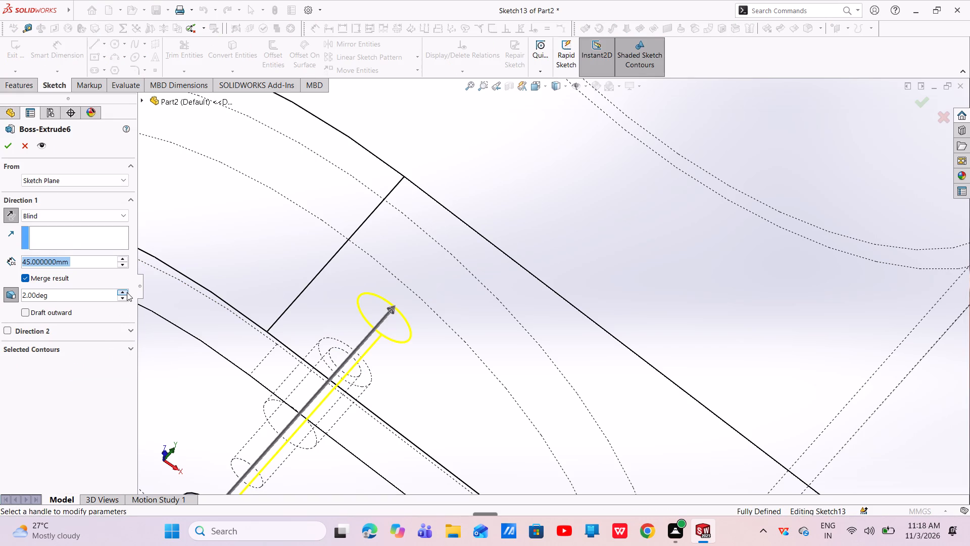
pyautogui.click(4, 145)
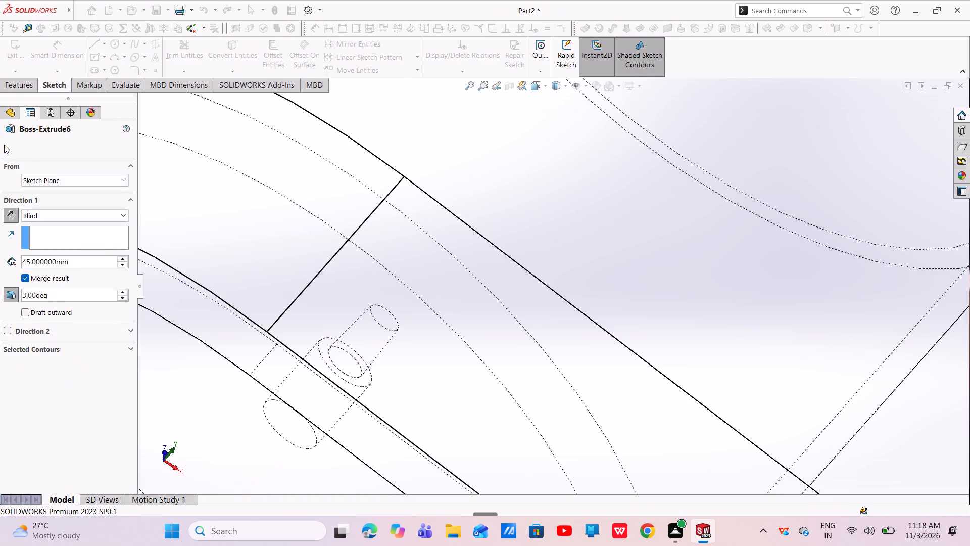
# Set the display style to shaded with edges.
pyautogui.moveTo(458, 348); pyautogui.dragTo(468, 327, button='middle')
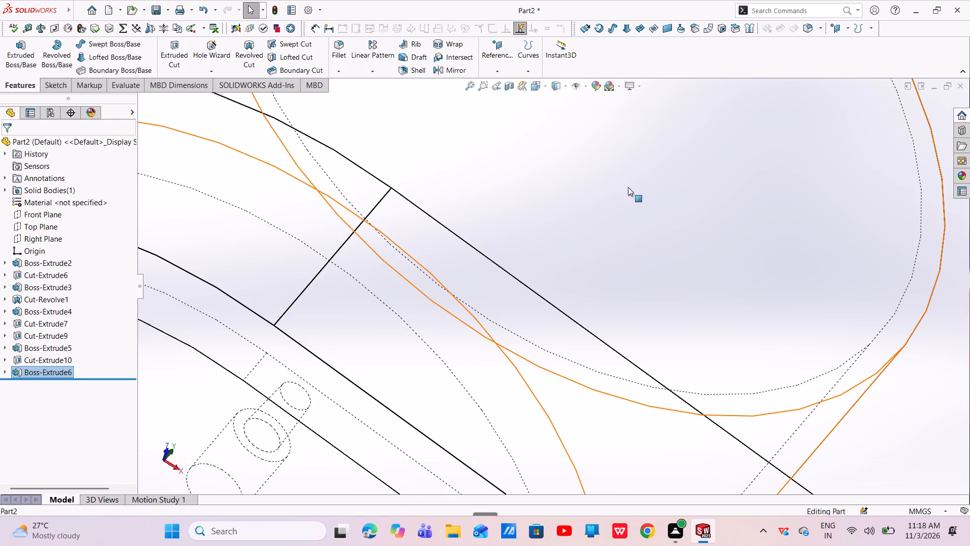
pyautogui.click(564, 88)
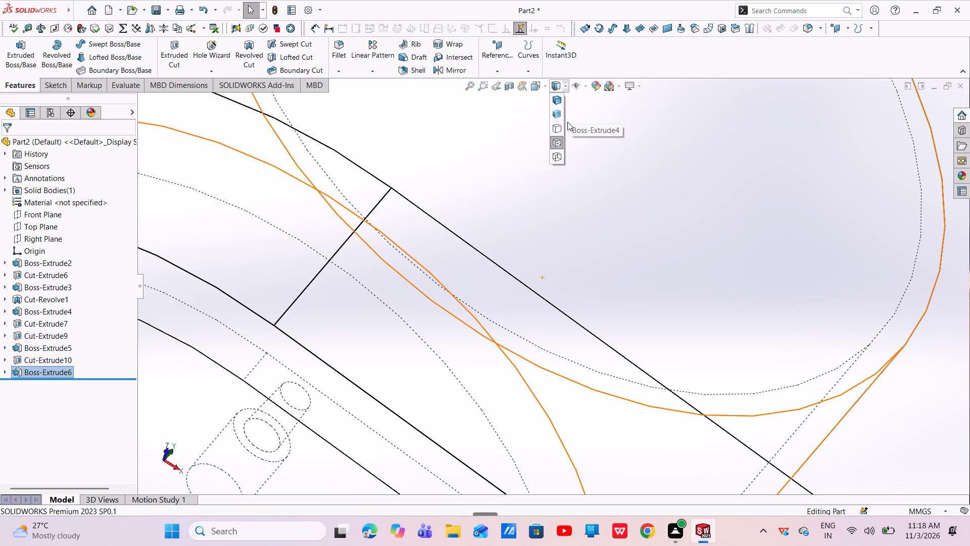
pyautogui.click(557, 100)
# Examine the tapered extrusion projecting from the hollow pin inside the tall ring.
pyautogui.scroll(1, 563, 314)
pyautogui.scroll(-1, 563, 313)
pyautogui.scroll(4, 563, 313)
pyautogui.moveTo(638, 252); pyautogui.dragTo(618, 274, button='middle')
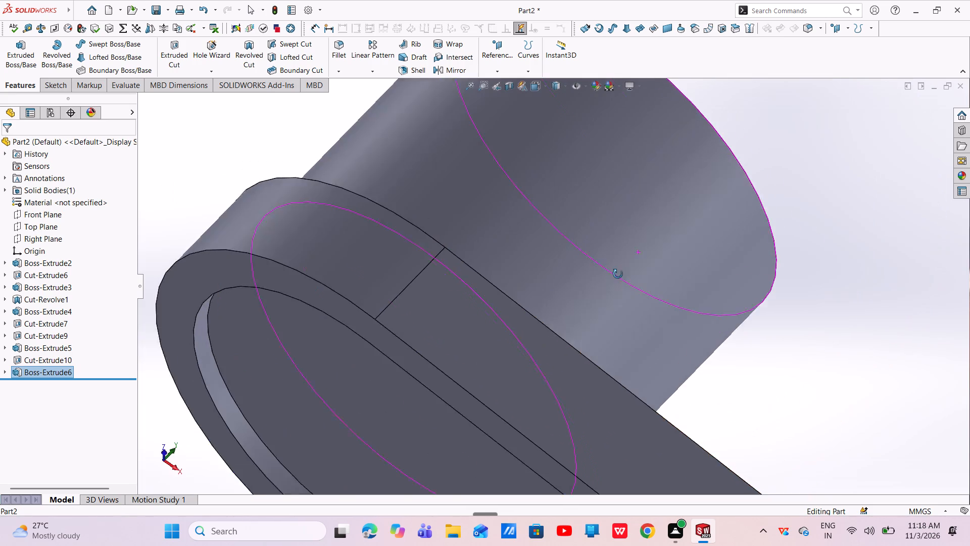
pyautogui.moveTo(618, 274); pyautogui.dragTo(605, 290, button='middle')
pyautogui.scroll(2, 609, 299)
pyautogui.moveTo(617, 263); pyautogui.dragTo(531, 351, button='middle')
pyautogui.scroll(-6, 798, 156)
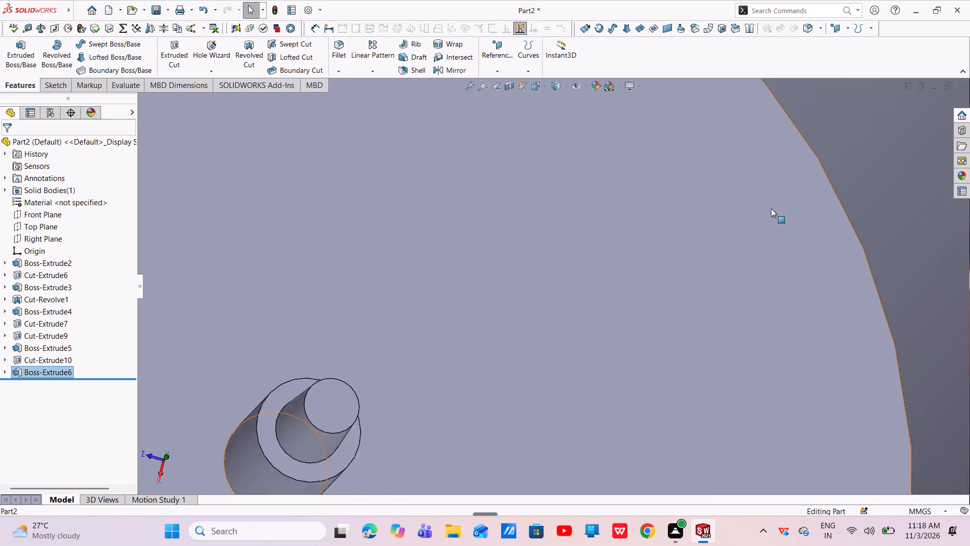
pyautogui.scroll(-5, 771, 208)
pyautogui.scroll(8, 399, 382)
pyautogui.moveTo(394, 397); pyautogui.dragTo(399, 359, button='middle')
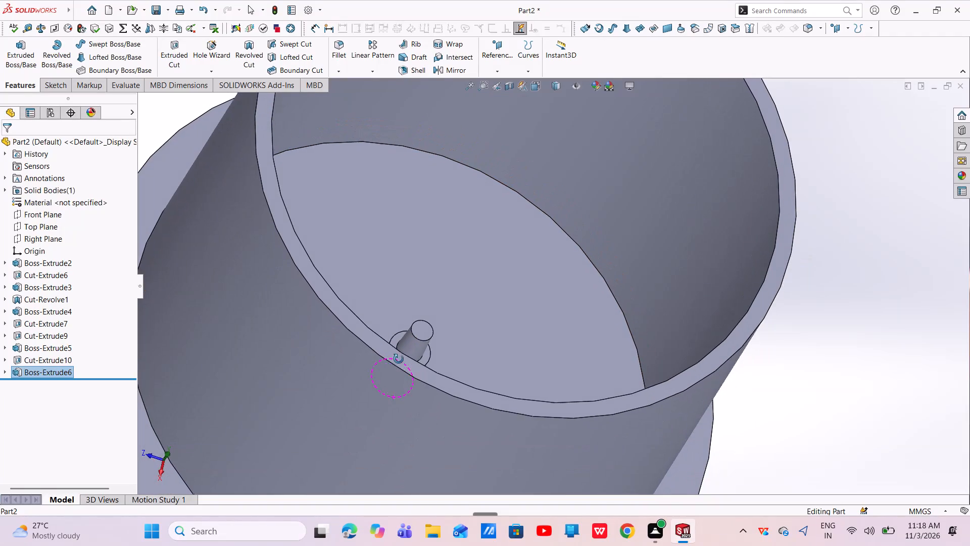
pyautogui.moveTo(399, 359); pyautogui.dragTo(405, 360, button='middle')
pyautogui.scroll(-6, 453, 287)
pyautogui.moveTo(439, 375); pyautogui.dragTo(423, 385, button='middle')
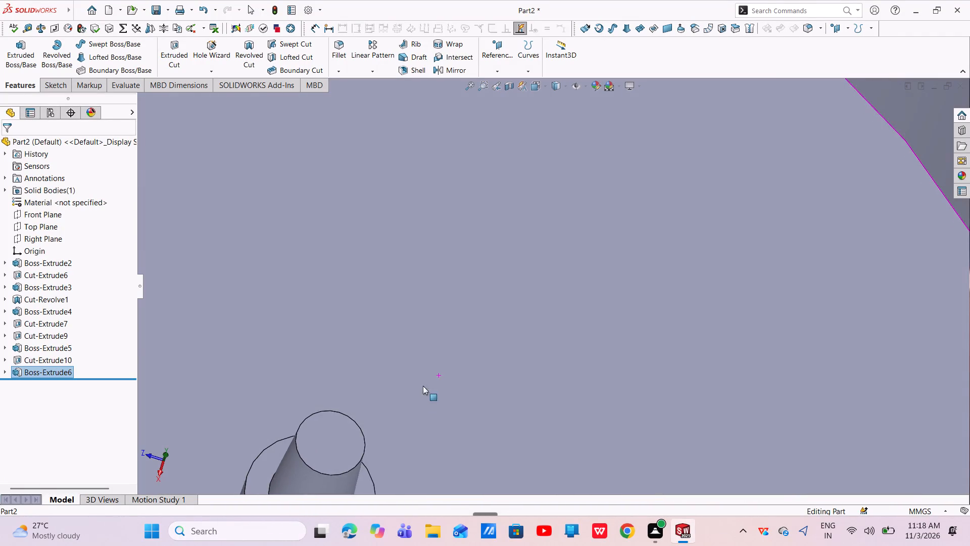
pyautogui.scroll(3, 406, 457)
pyautogui.moveTo(411, 412); pyautogui.dragTo(416, 412, button='middle')
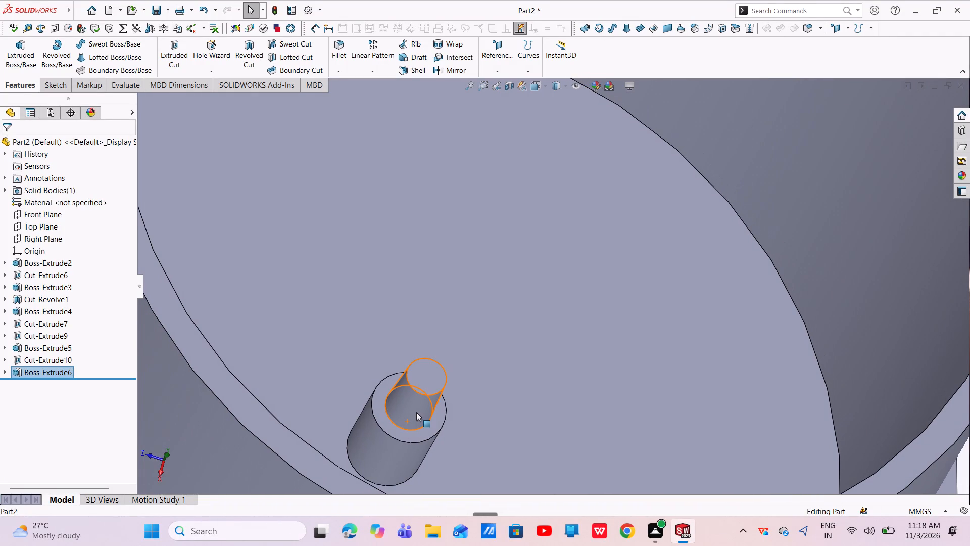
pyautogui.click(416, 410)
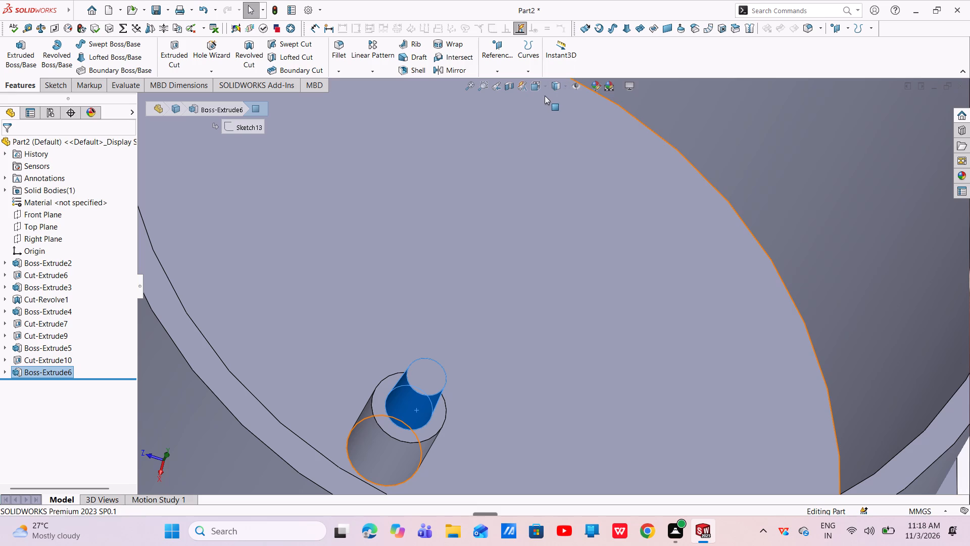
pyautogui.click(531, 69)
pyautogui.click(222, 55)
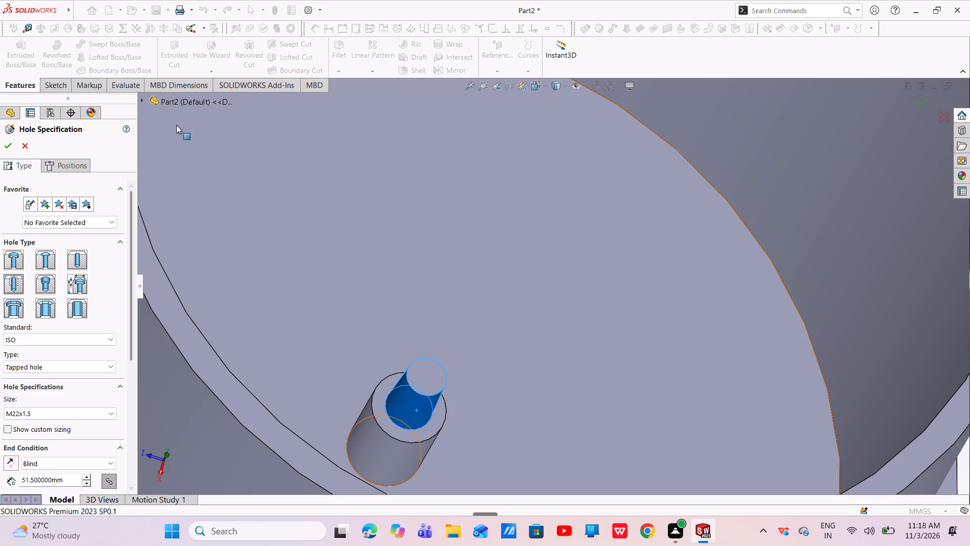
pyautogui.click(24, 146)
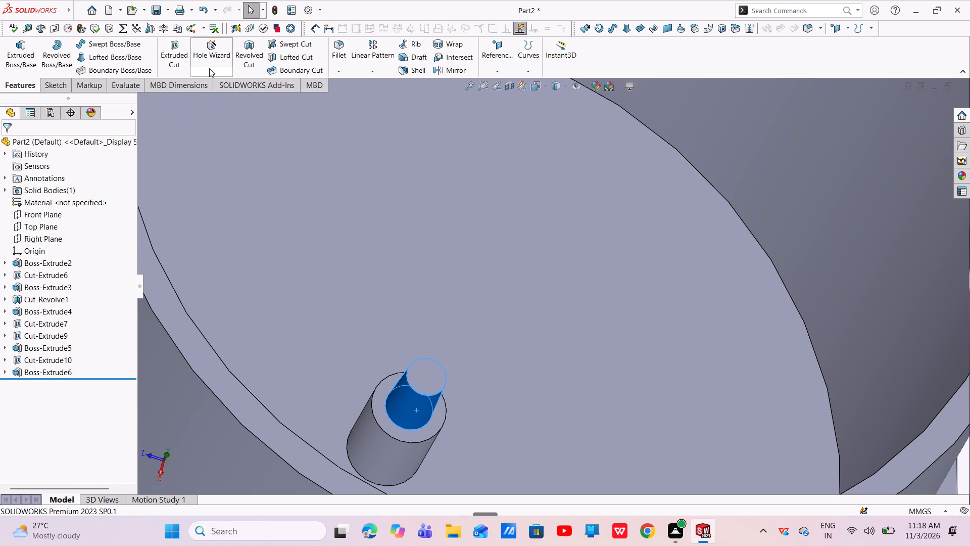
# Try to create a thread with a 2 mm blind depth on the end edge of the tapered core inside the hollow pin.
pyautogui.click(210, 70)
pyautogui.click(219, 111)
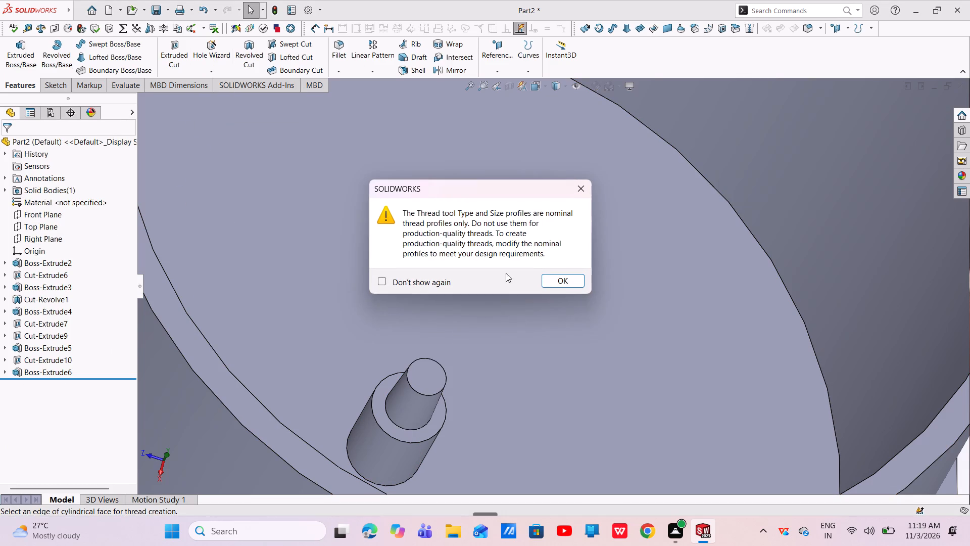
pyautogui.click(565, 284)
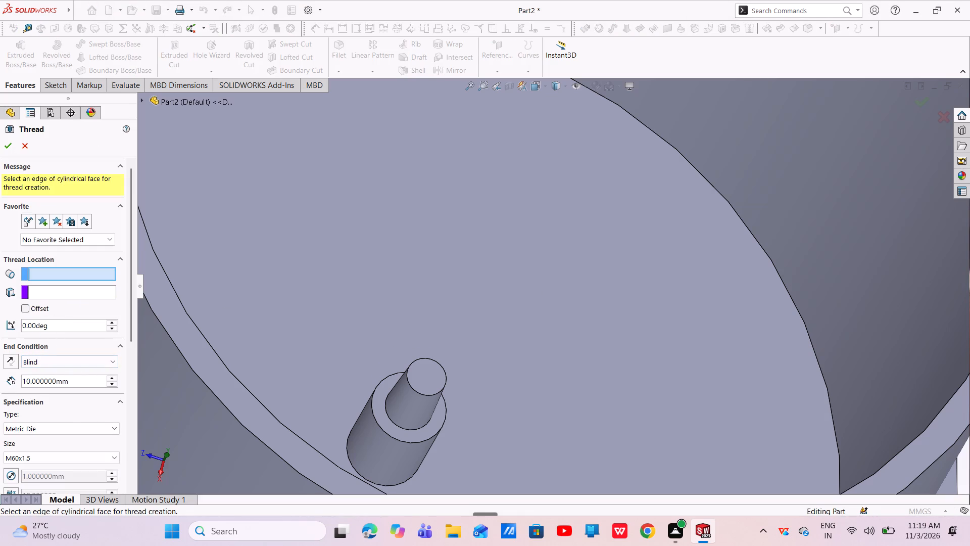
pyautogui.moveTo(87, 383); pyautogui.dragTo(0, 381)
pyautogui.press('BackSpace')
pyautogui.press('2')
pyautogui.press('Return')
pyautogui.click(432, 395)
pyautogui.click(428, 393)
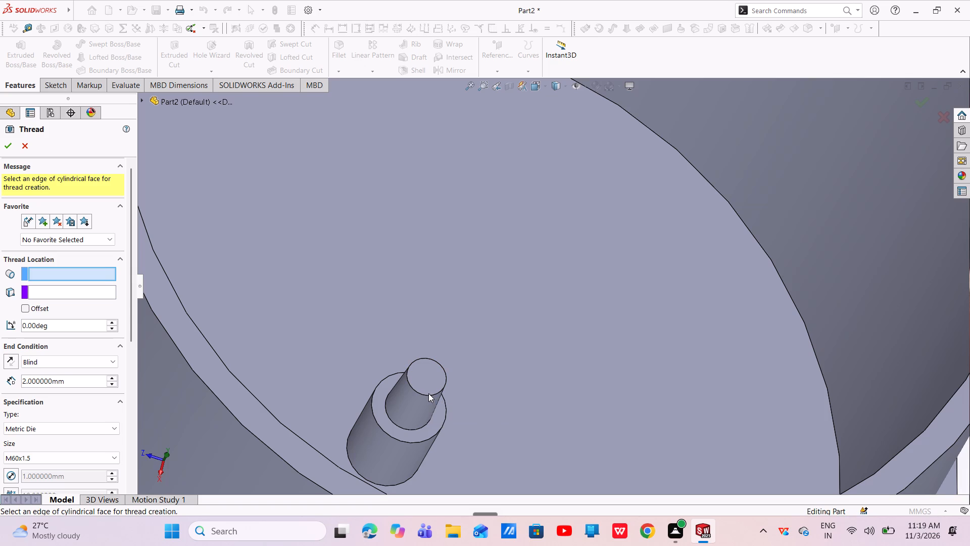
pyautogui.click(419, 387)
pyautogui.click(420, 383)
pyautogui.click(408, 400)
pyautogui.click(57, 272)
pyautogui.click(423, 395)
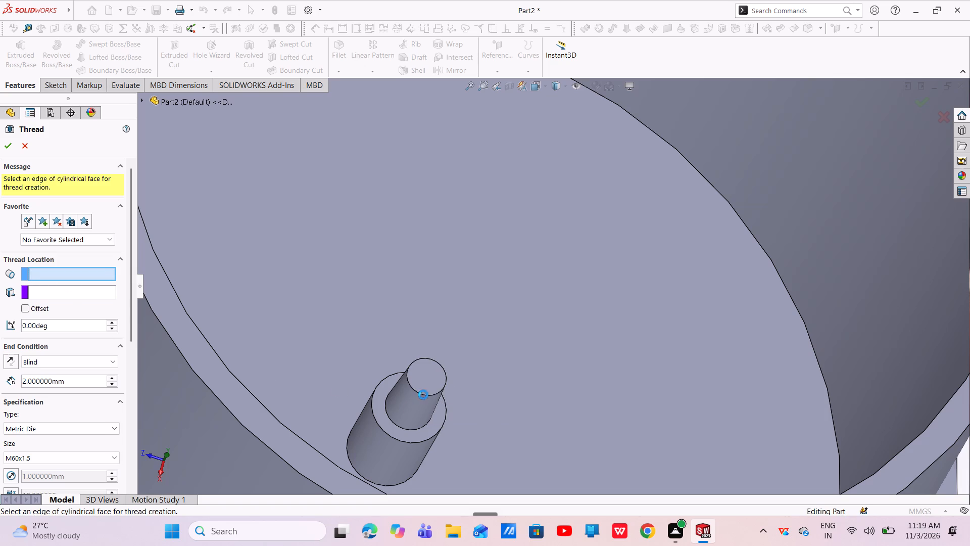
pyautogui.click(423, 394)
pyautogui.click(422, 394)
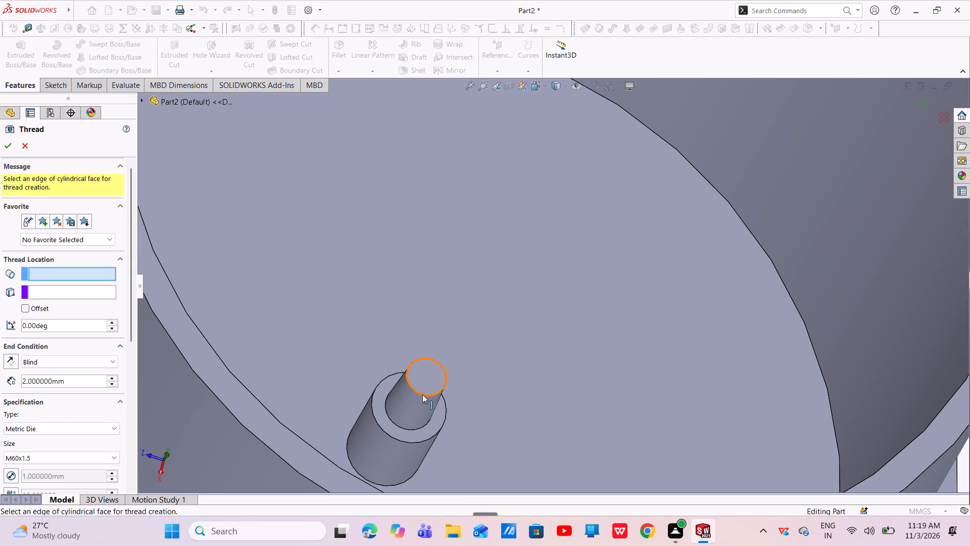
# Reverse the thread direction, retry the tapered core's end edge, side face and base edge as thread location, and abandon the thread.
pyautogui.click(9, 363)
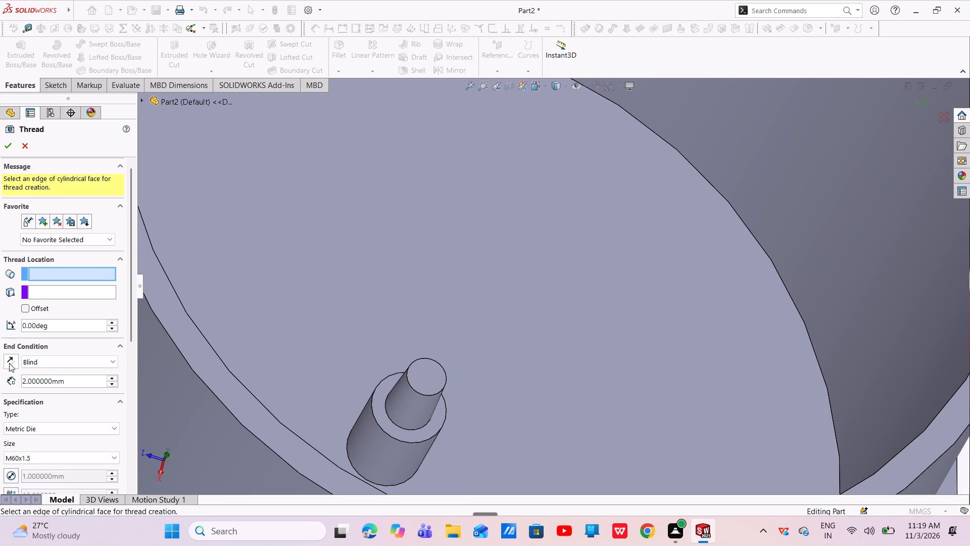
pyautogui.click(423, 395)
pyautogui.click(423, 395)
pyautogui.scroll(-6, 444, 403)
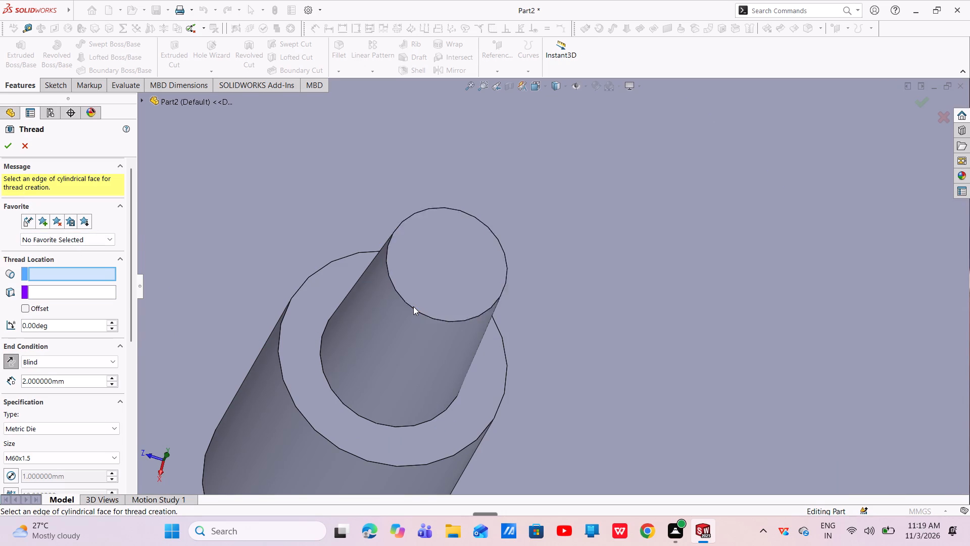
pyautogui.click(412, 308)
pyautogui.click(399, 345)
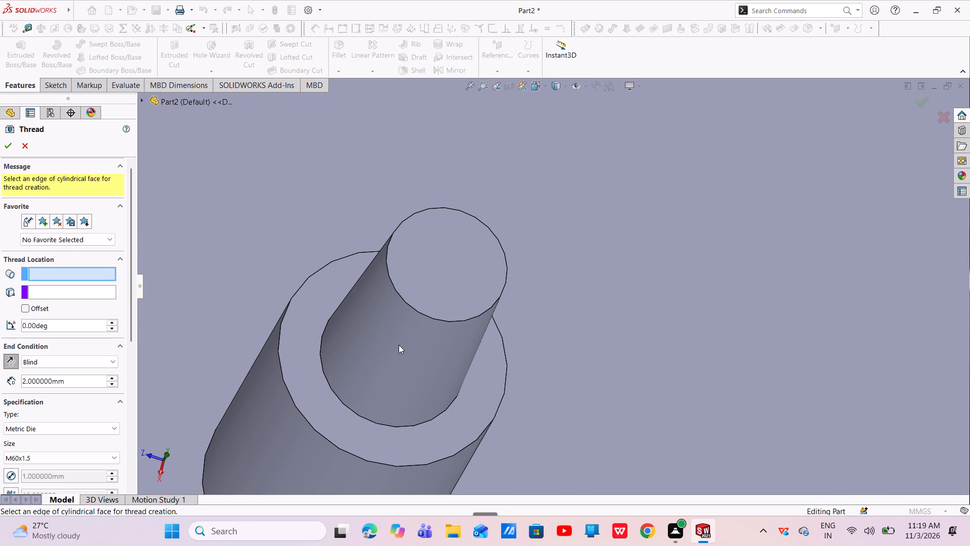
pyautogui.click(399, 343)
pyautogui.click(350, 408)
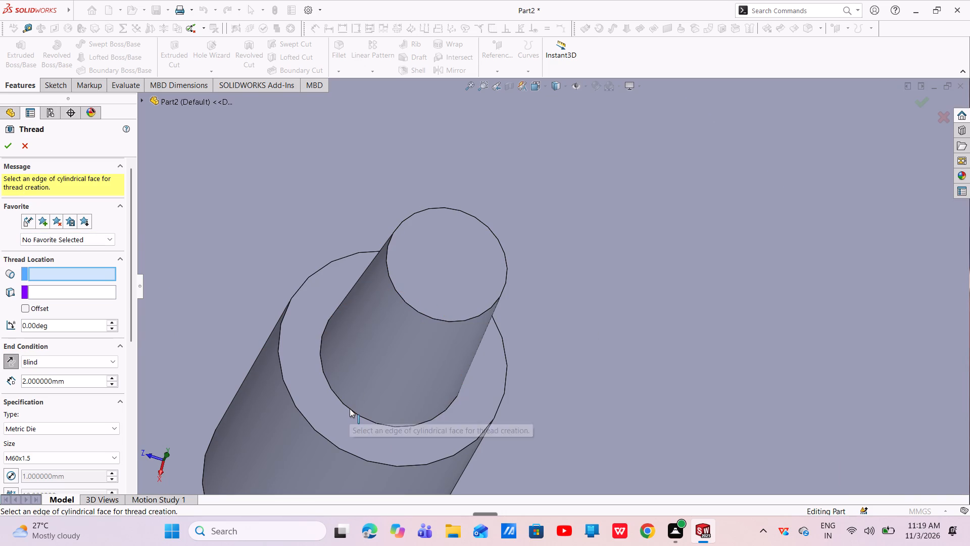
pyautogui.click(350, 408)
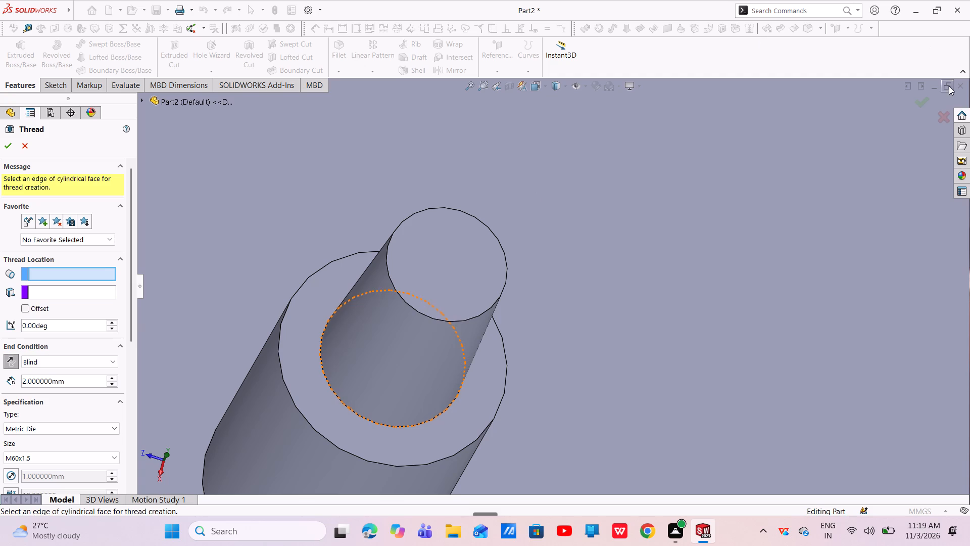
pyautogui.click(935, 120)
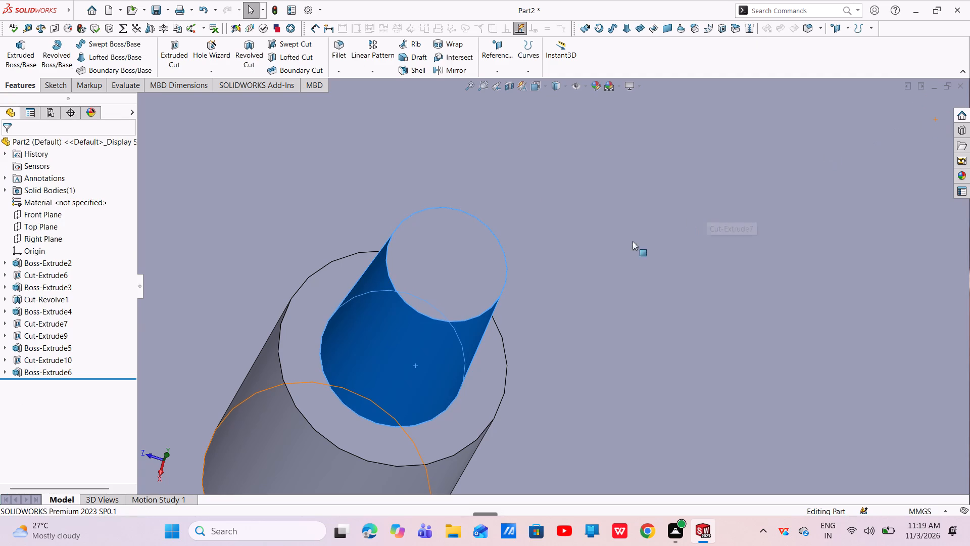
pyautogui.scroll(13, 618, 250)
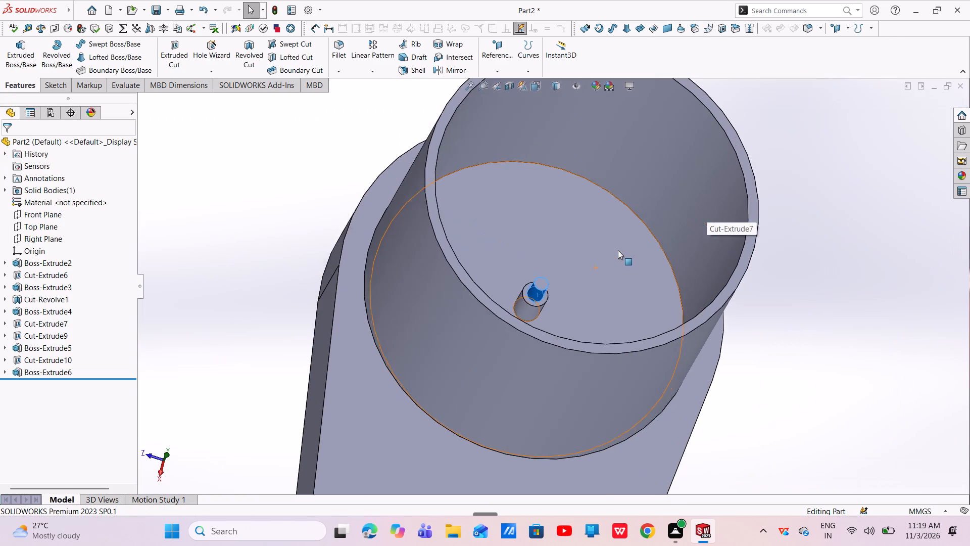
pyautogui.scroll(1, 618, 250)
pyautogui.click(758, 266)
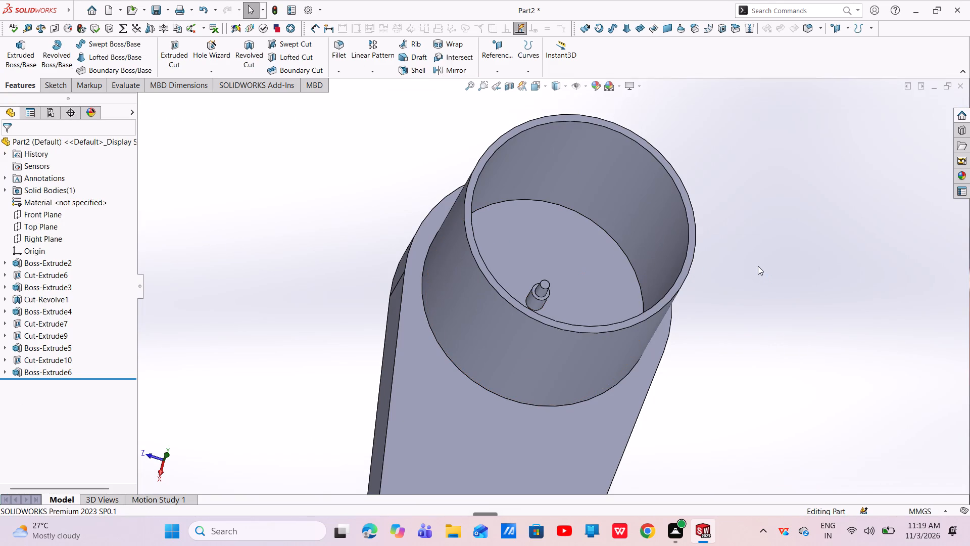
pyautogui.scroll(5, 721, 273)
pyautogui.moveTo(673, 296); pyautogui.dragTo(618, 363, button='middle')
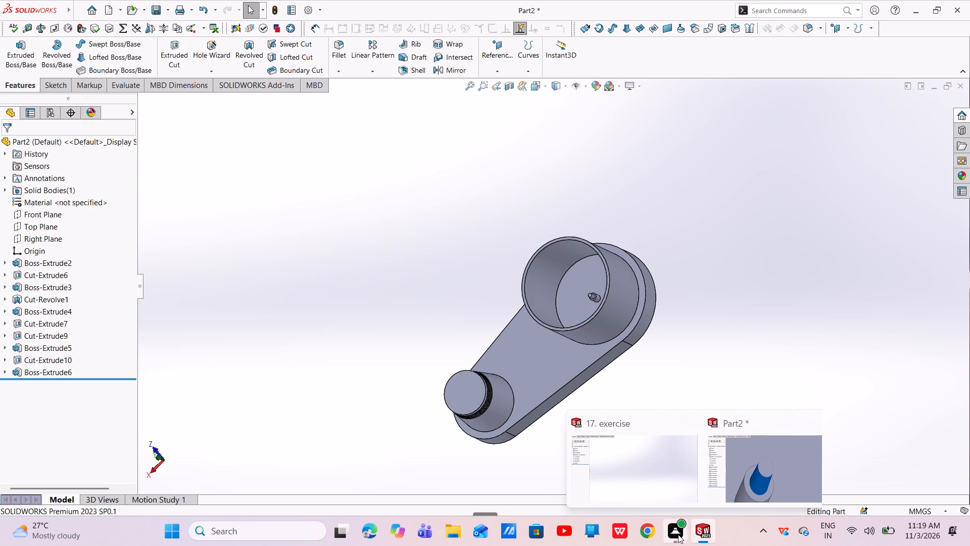
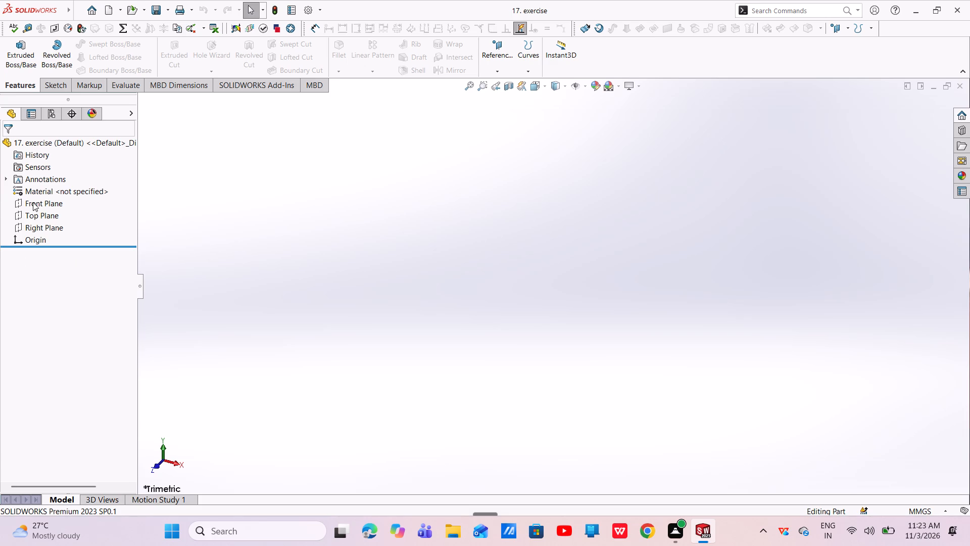
# Start a sketch on the Top Plane and draw a nearly horizontal centerline about 212 mm long passing close to the origin.
pyautogui.click(37, 211)
pyautogui.click(41, 195)
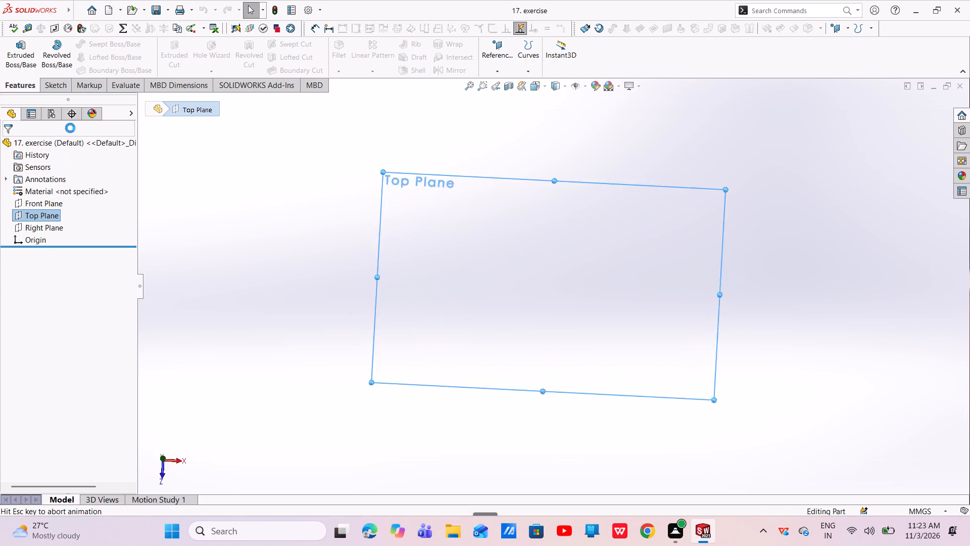
pyautogui.click(102, 44)
pyautogui.click(107, 66)
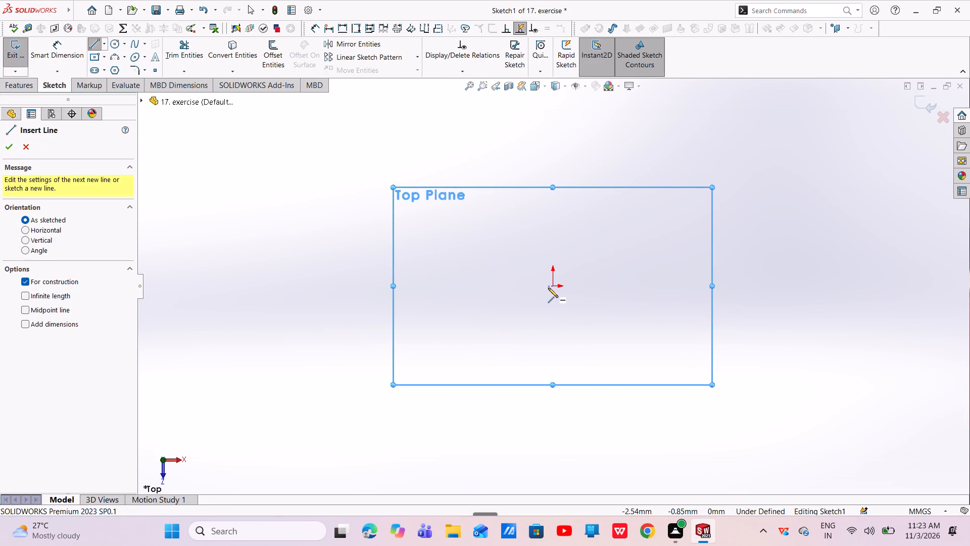
pyautogui.click(434, 282)
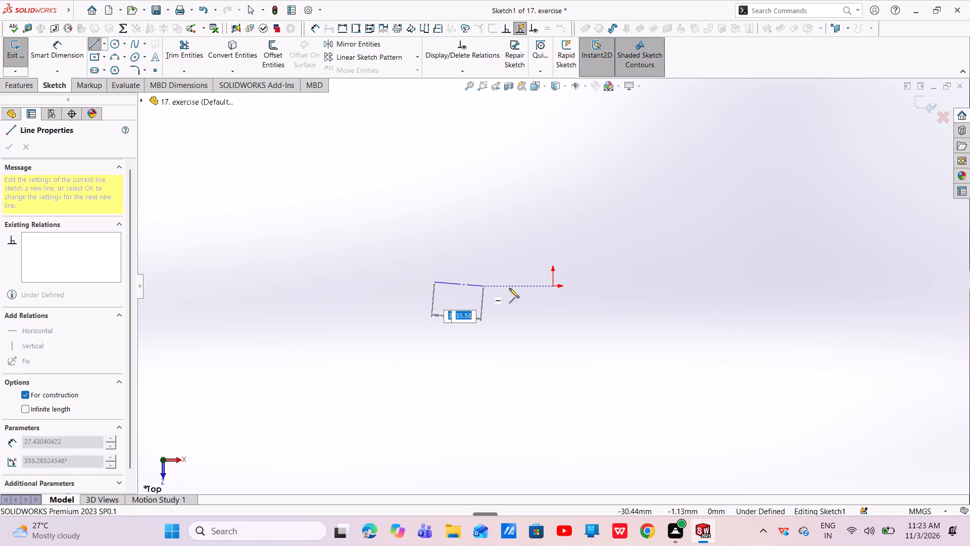
pyautogui.click(815, 287)
pyautogui.rightClick(815, 287)
pyautogui.click(843, 296)
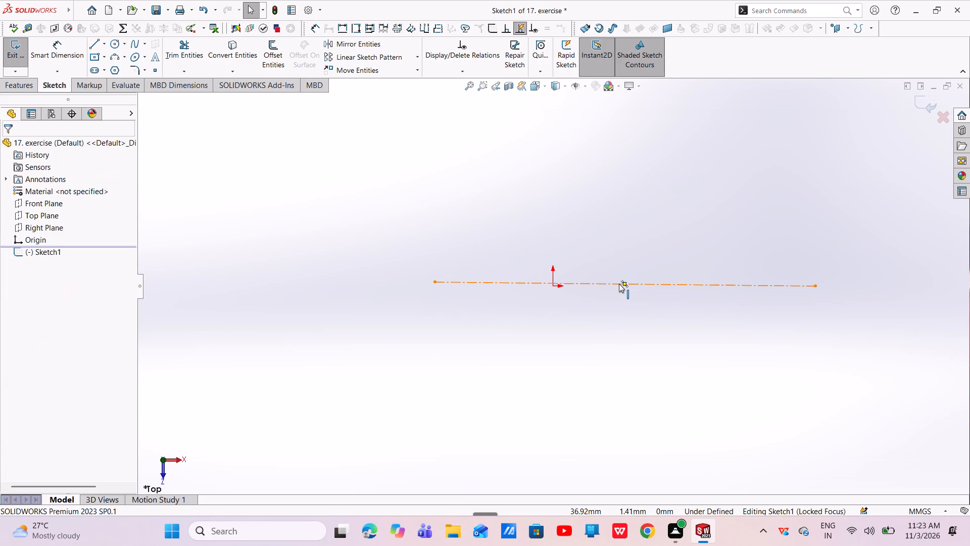
# Constrain the centerline to the origin with a Coincident relation and a Midpoint relation.
pyautogui.click(583, 282)
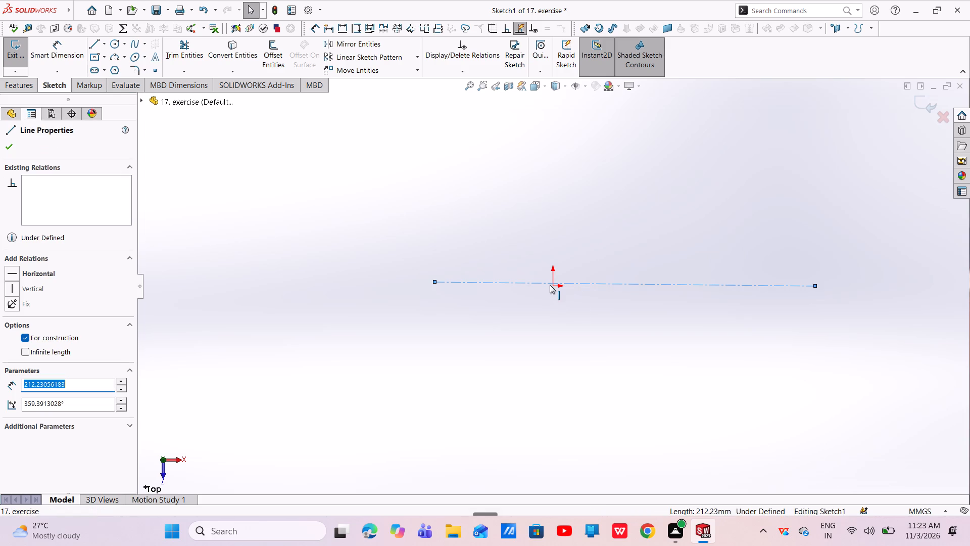
pyautogui.keyDown('ctrl'); pyautogui.click(551, 287); pyautogui.keyUp('ctrl')
pyautogui.click(592, 243)
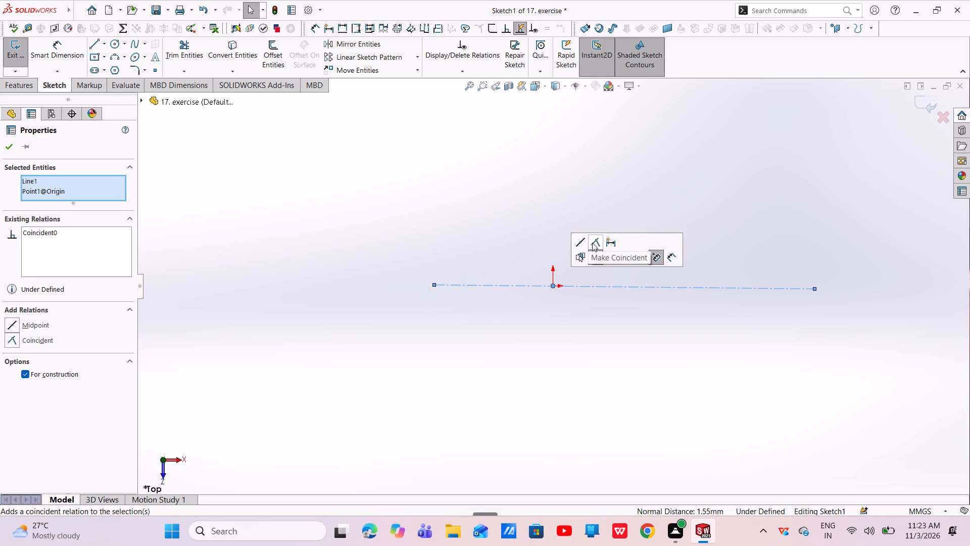
pyautogui.click(582, 241)
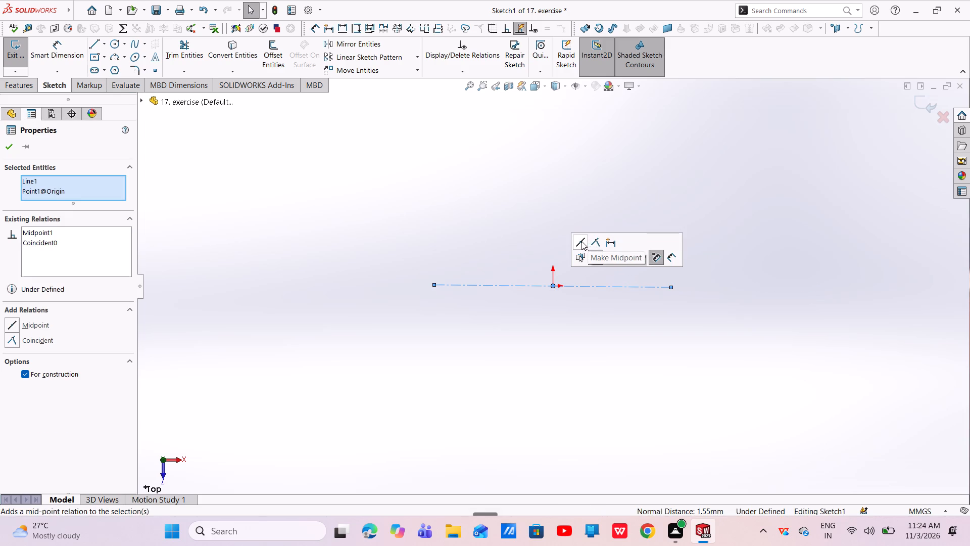
pyautogui.press('Escape')
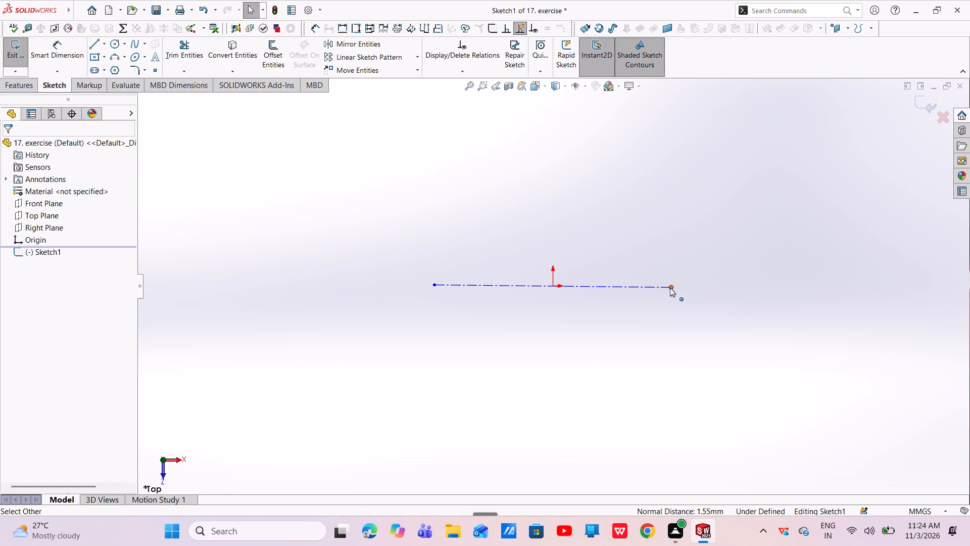
# Lengthen the centerline to about 322 mm by its endpoint and make it horizontal.
pyautogui.moveTo(672, 286); pyautogui.dragTo(841, 291)
pyautogui.click(844, 289)
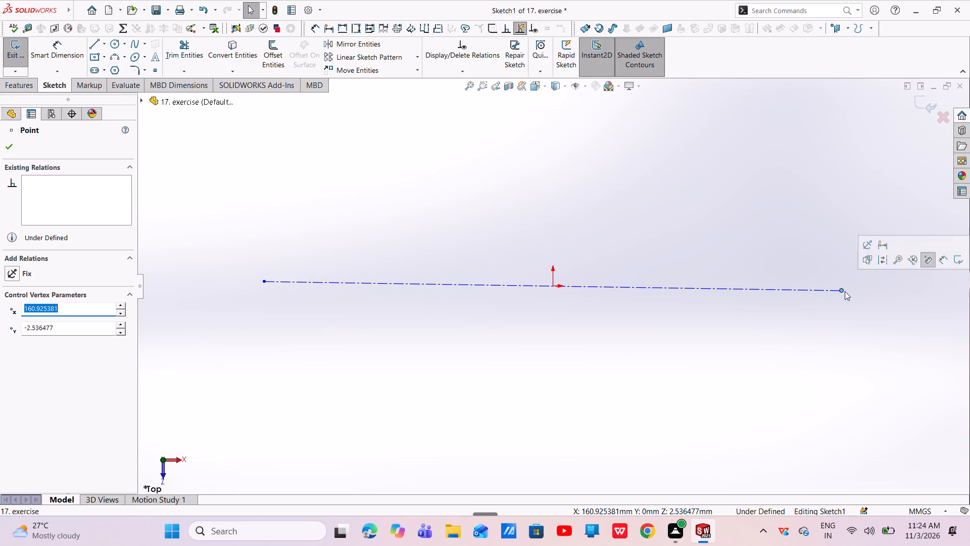
pyautogui.press('Escape')
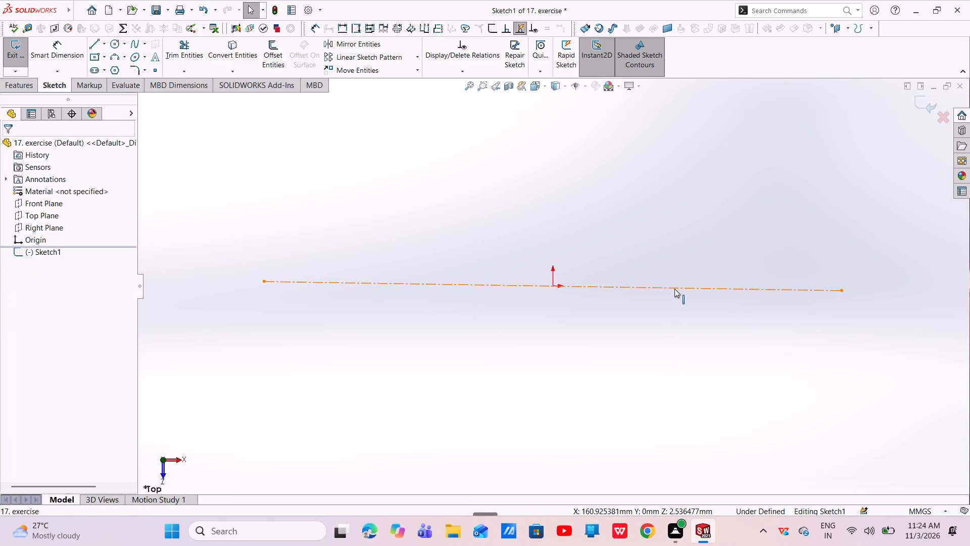
pyautogui.click(674, 289)
pyautogui.click(702, 247)
pyautogui.press('Escape')
pyautogui.press('Escape')
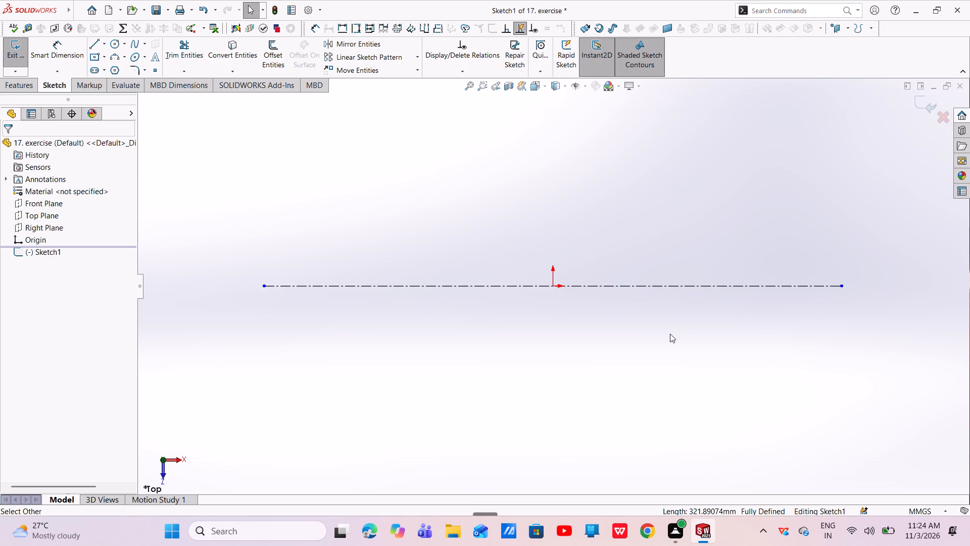
# Draw a slanted midpoint line about 268 mm long, centred on the centerline just beside the origin.
pyautogui.click(106, 43)
pyautogui.click(114, 85)
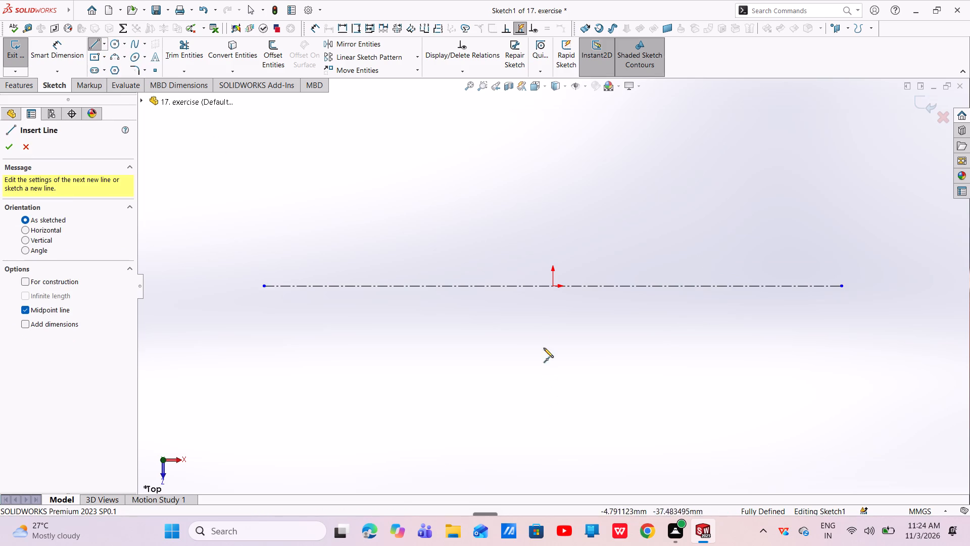
pyautogui.click(562, 287)
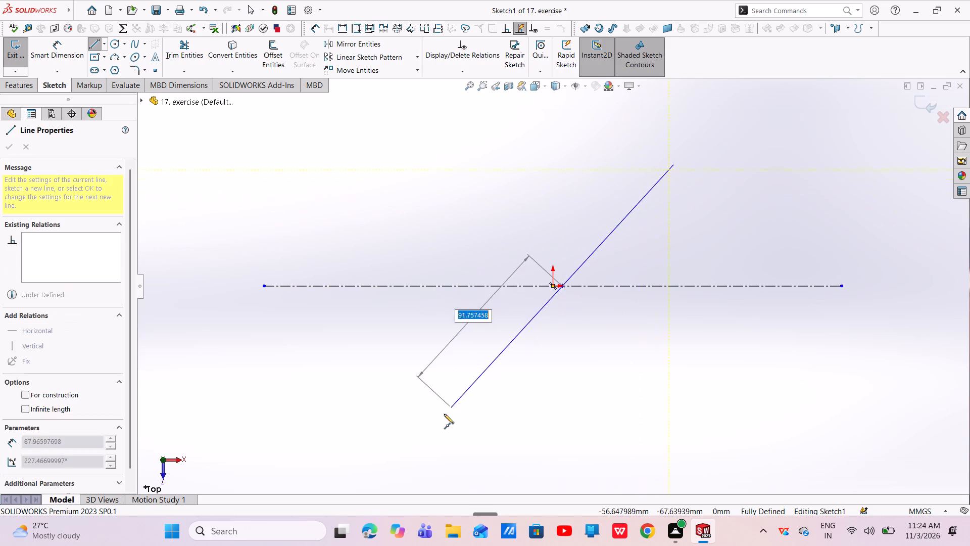
pyautogui.click(397, 460)
pyautogui.rightClick(396, 462)
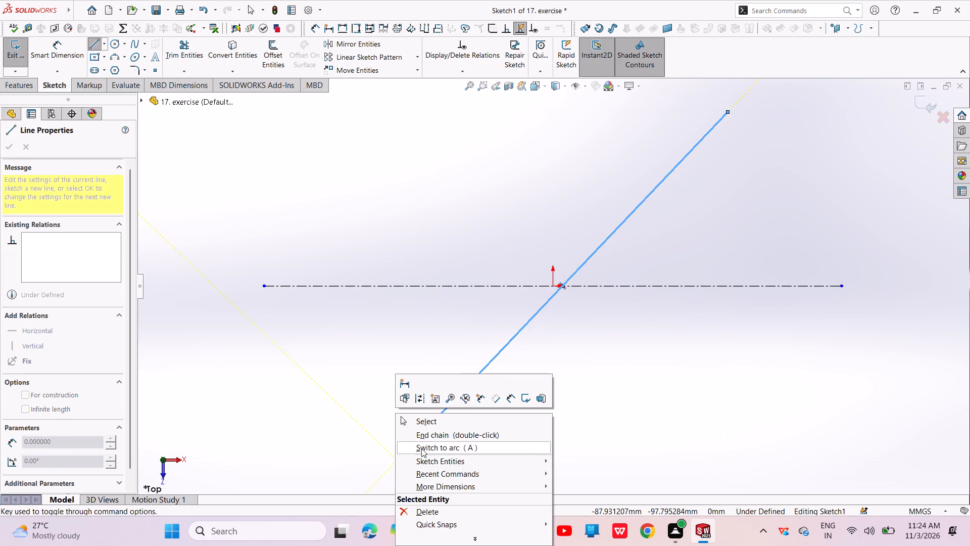
pyautogui.click(421, 420)
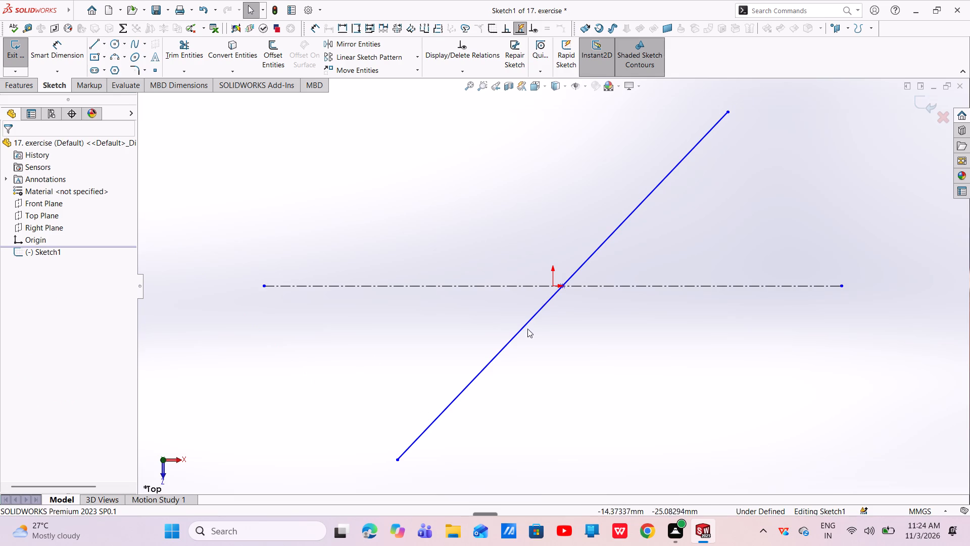
# Make the slanted line's midpoint coincident with the origin.
pyautogui.scroll(-5, 565, 281)
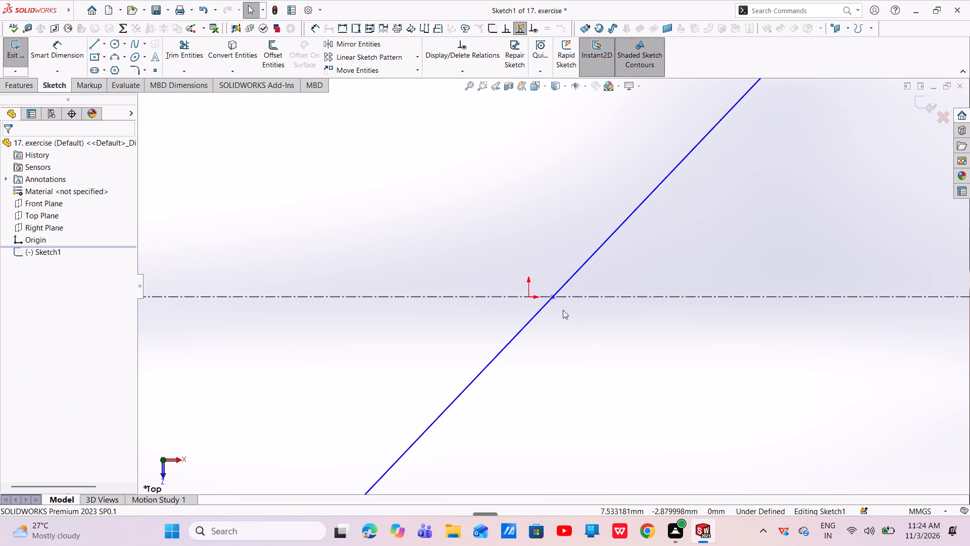
pyautogui.press('Escape')
pyautogui.click(553, 297)
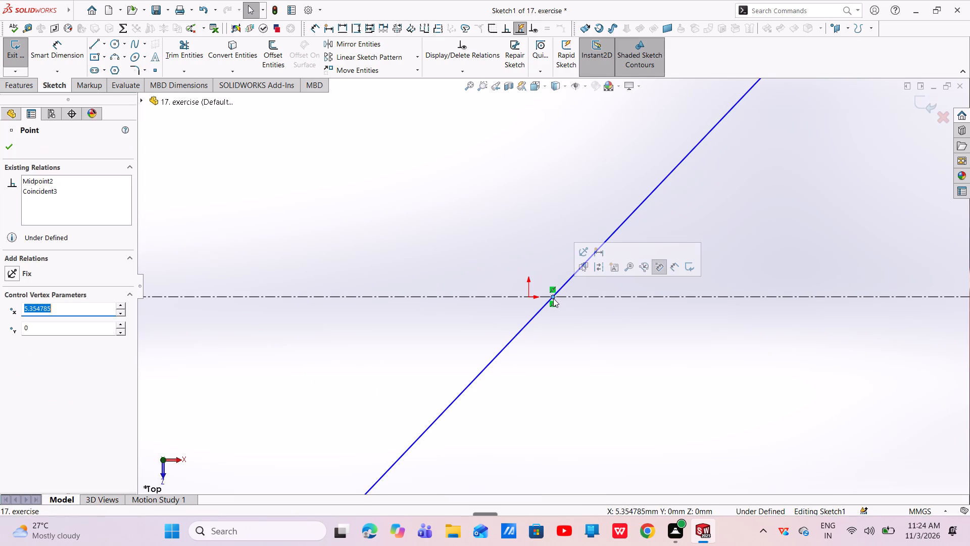
pyautogui.keyDown('ctrl'); pyautogui.click(529, 297); pyautogui.keyUp('ctrl')
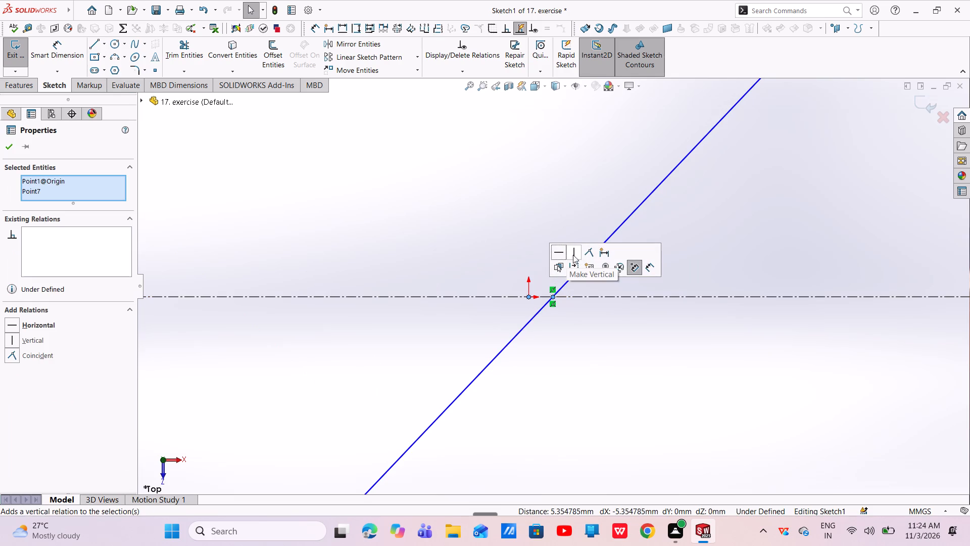
pyautogui.click(593, 254)
pyautogui.press('Escape')
pyautogui.scroll(2, 545, 331)
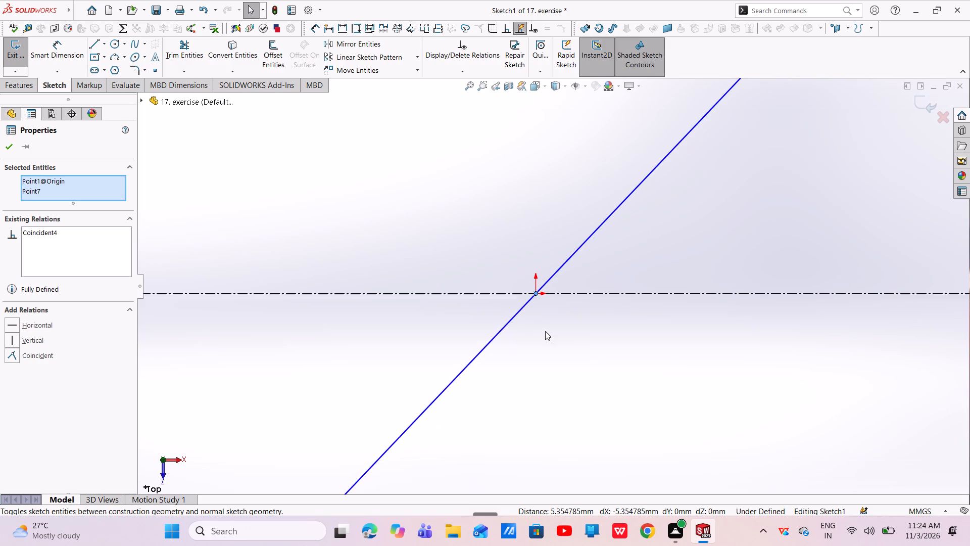
pyautogui.scroll(2, 545, 331)
pyautogui.click(9, 148)
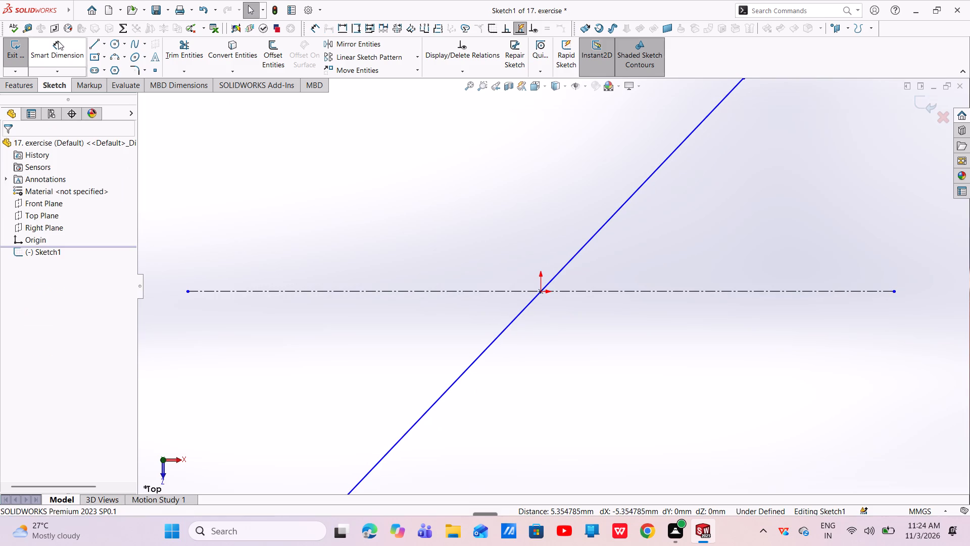
# Dimension the angle between the slanted line and the horizontal centerline as 7.35 degrees.
pyautogui.click(58, 41)
pyautogui.click(579, 246)
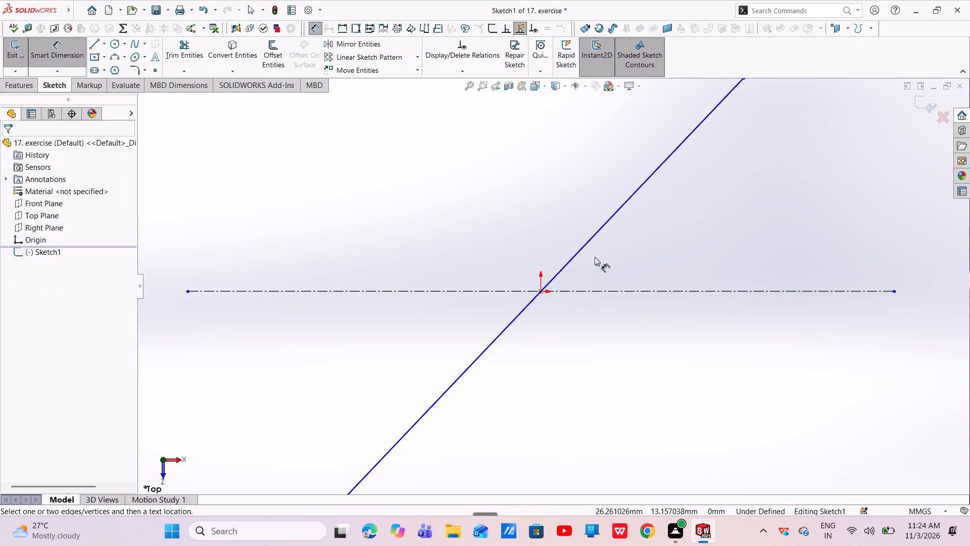
pyautogui.click(588, 243)
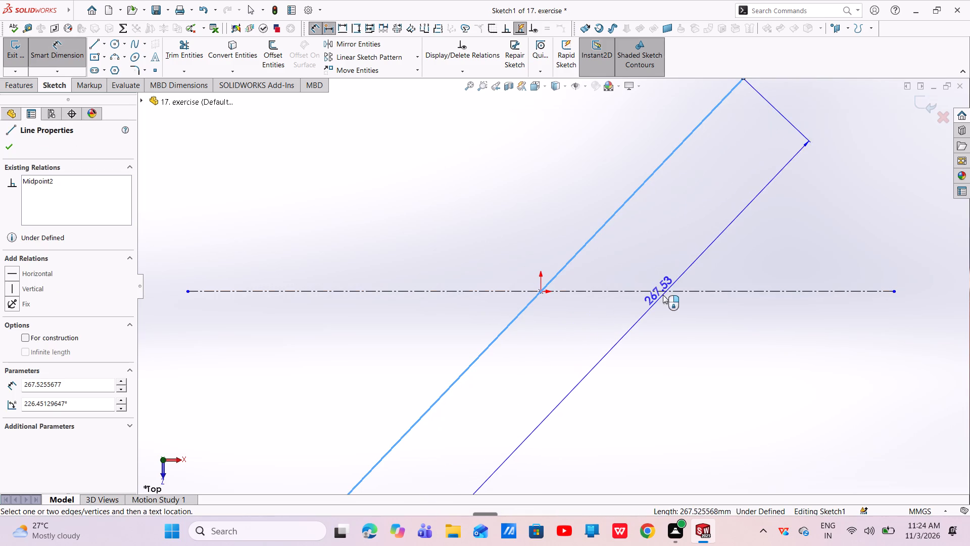
pyautogui.click(668, 292)
pyautogui.click(670, 251)
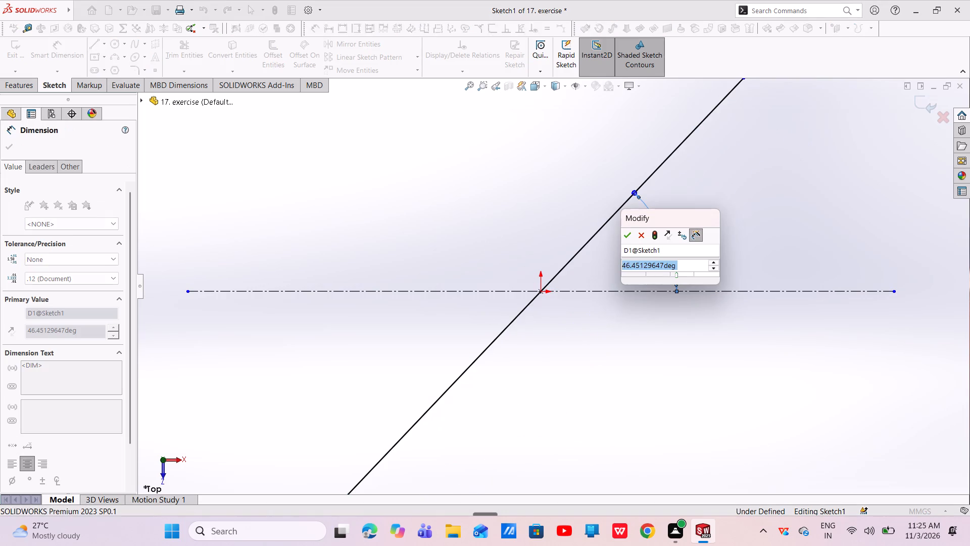
pyautogui.press('BackSpace')
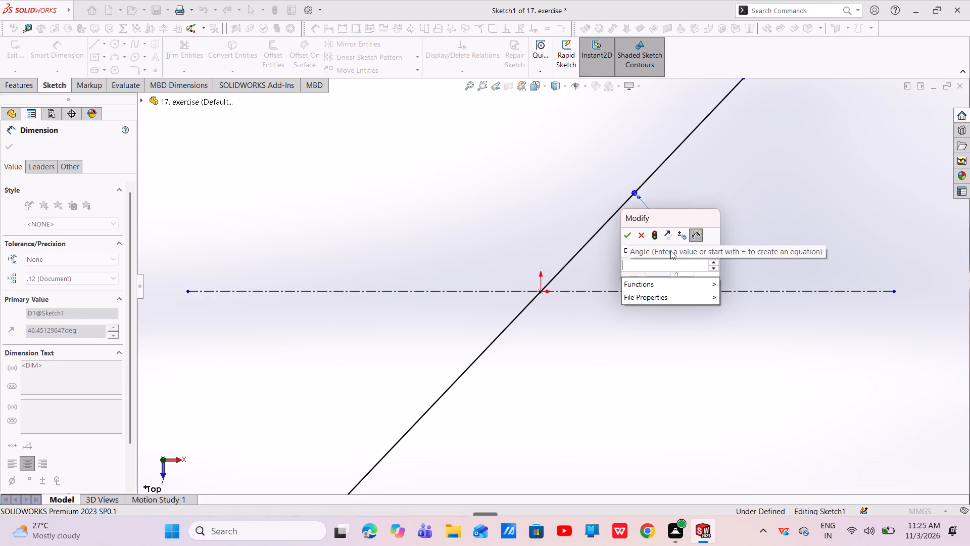
pyautogui.write('7.35')
pyautogui.press('Return')
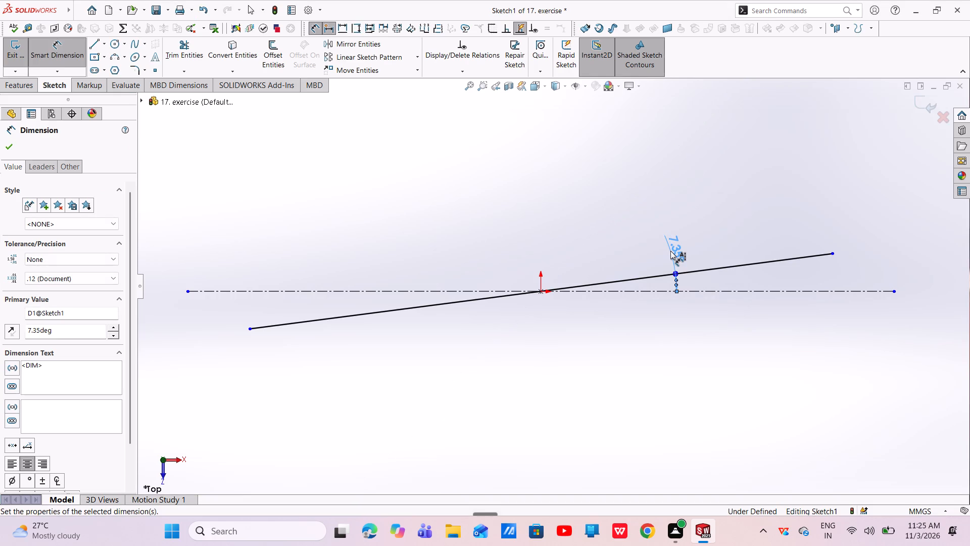
pyautogui.press('Escape')
pyautogui.press('Escape')
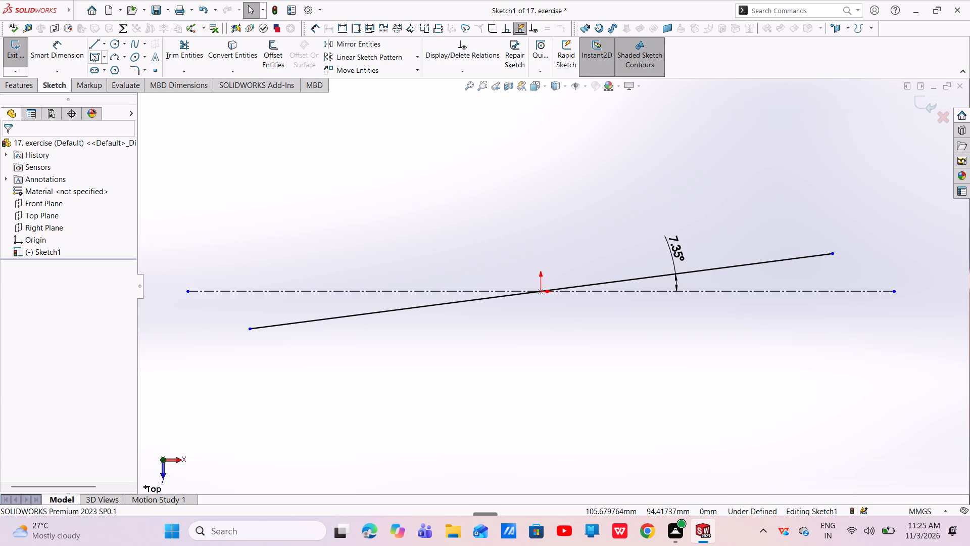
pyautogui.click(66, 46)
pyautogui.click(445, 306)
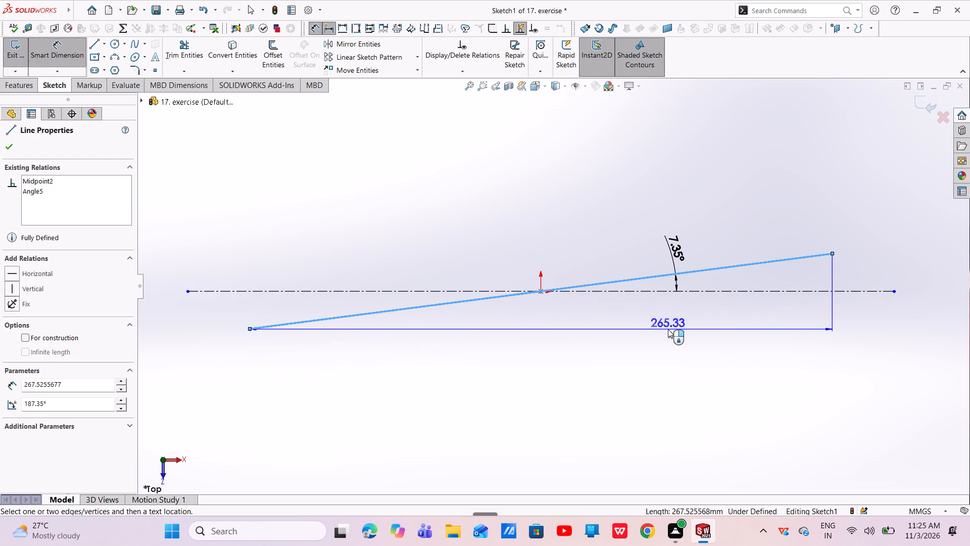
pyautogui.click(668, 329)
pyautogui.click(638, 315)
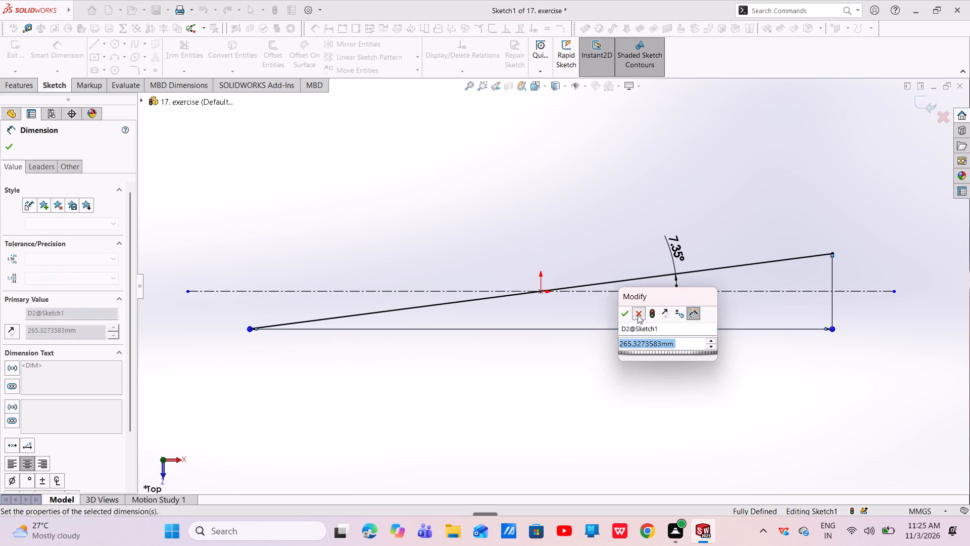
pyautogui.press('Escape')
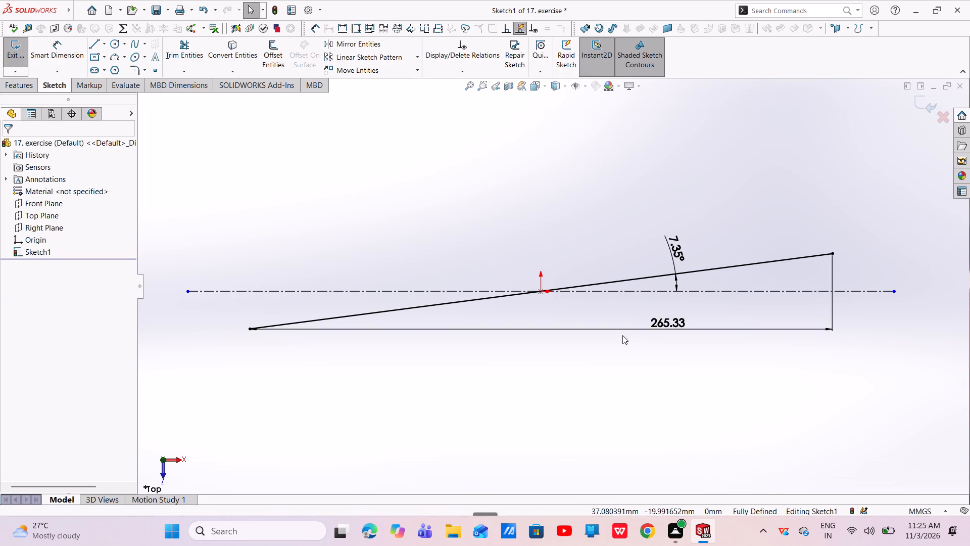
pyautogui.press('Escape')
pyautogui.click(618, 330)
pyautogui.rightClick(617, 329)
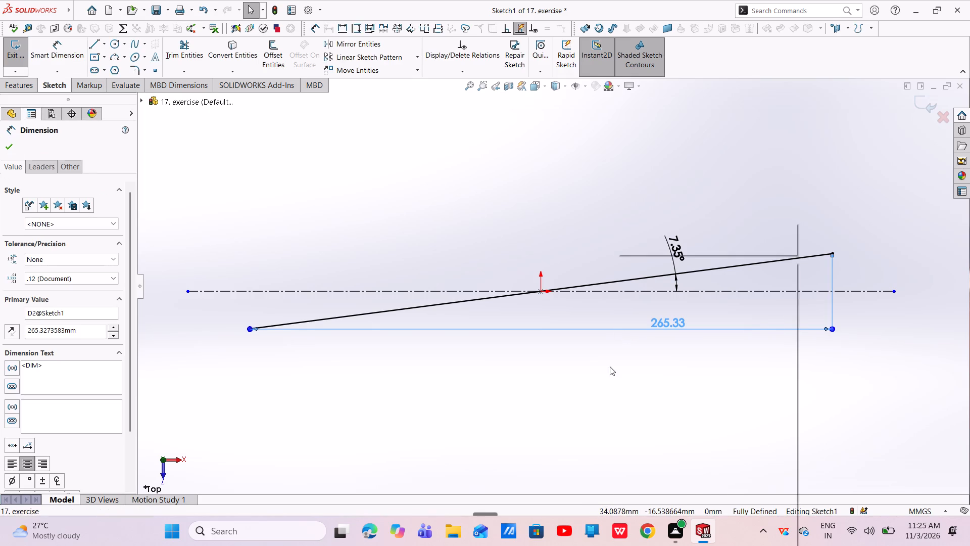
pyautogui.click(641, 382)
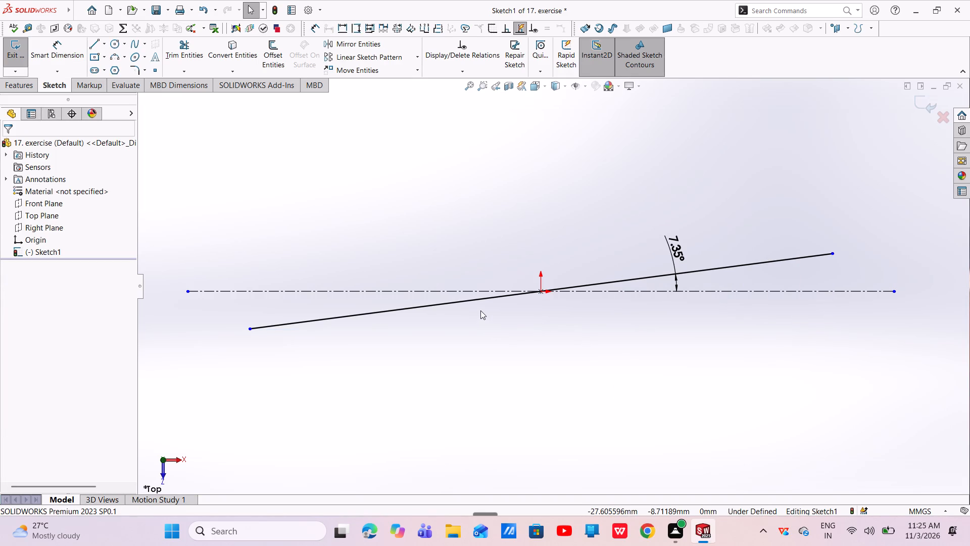
# Dimension the slanted line's aligned length as 100 mm.
pyautogui.click(42, 50)
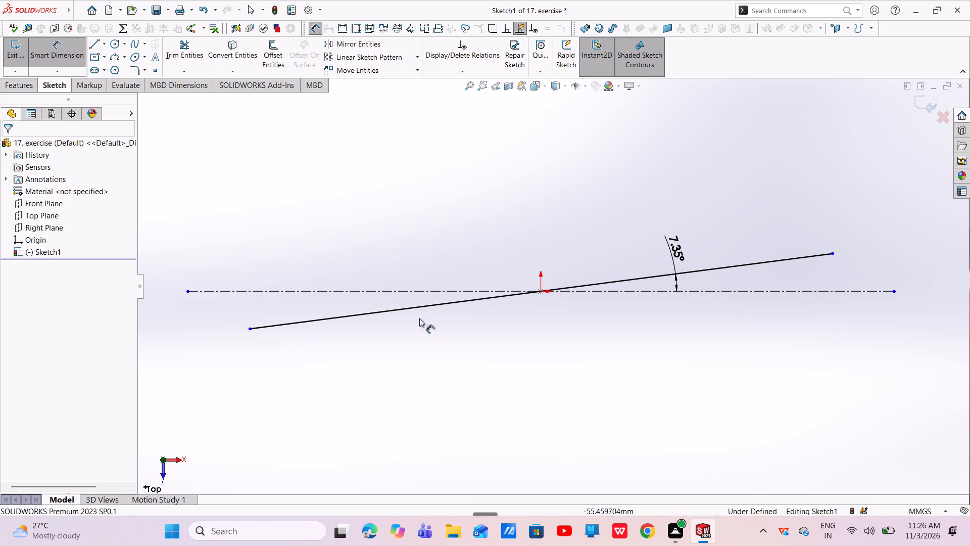
pyautogui.click(414, 310)
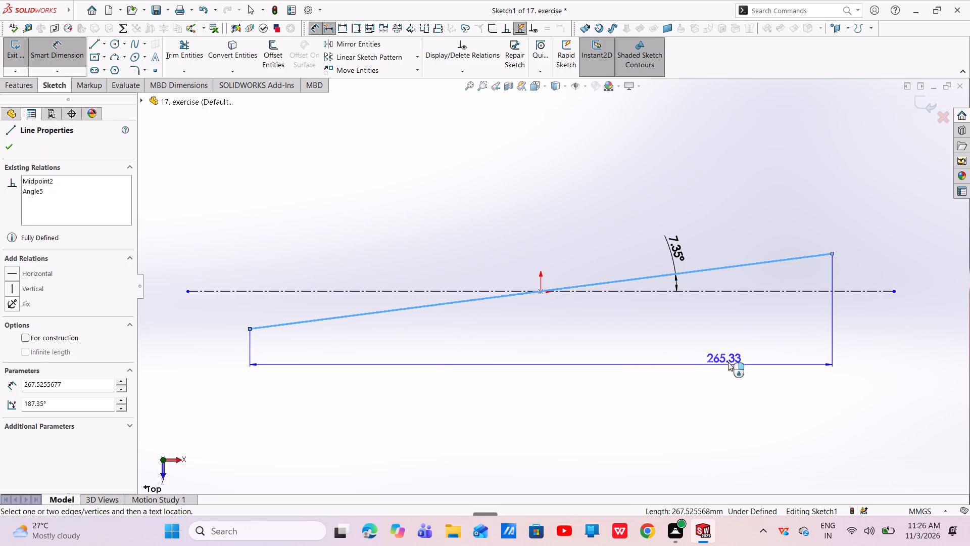
pyautogui.click(782, 284)
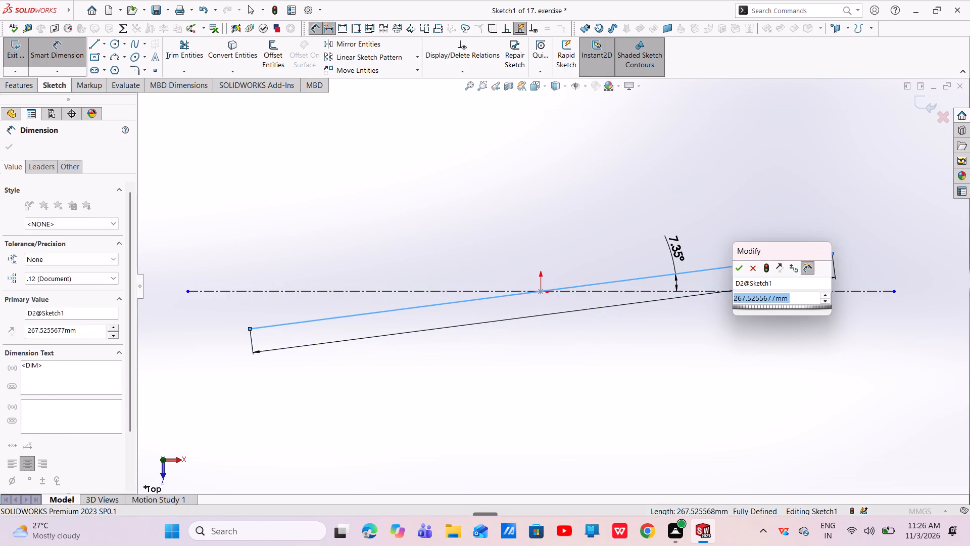
pyautogui.press('BackSpace')
pyautogui.press('1')
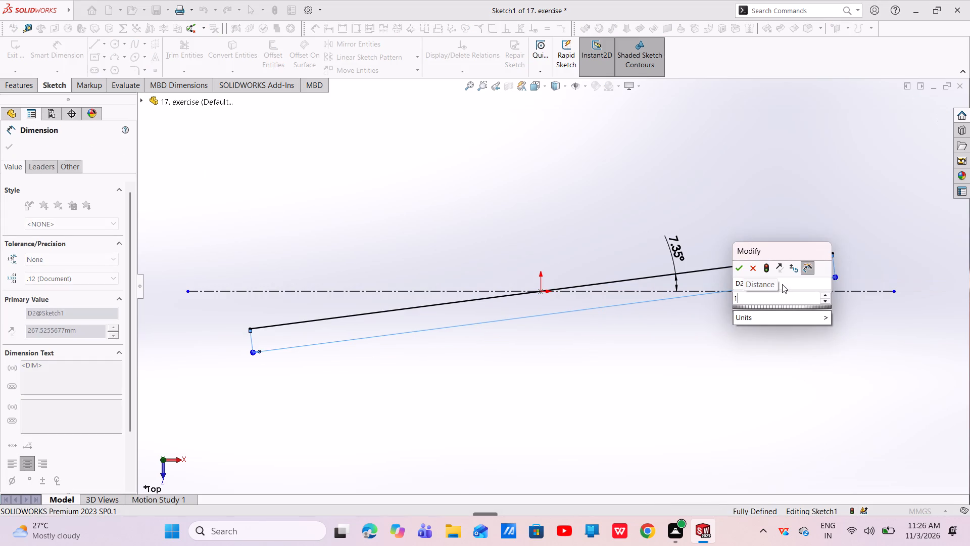
pyautogui.press('0')
pyautogui.press('0')
pyautogui.press('Return')
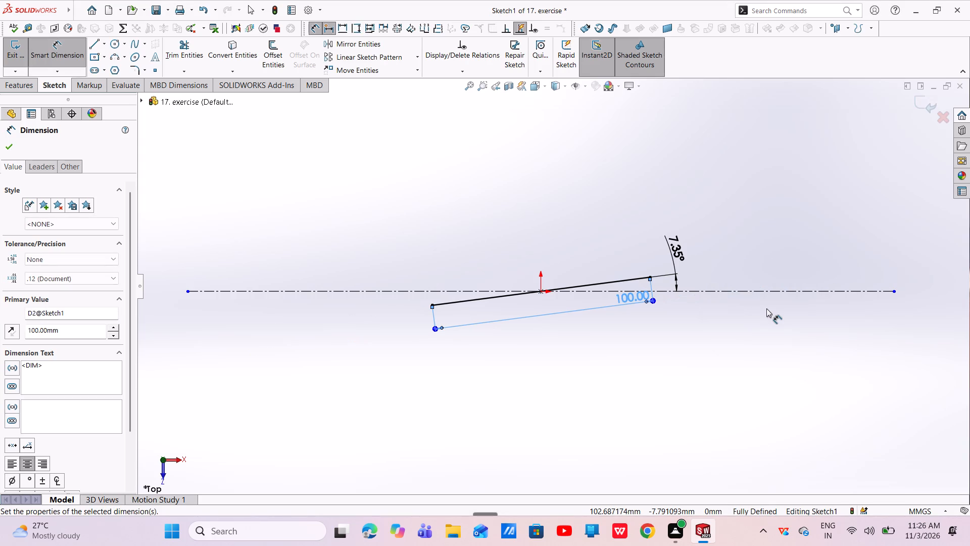
pyautogui.press('Escape')
pyautogui.press('Escape')
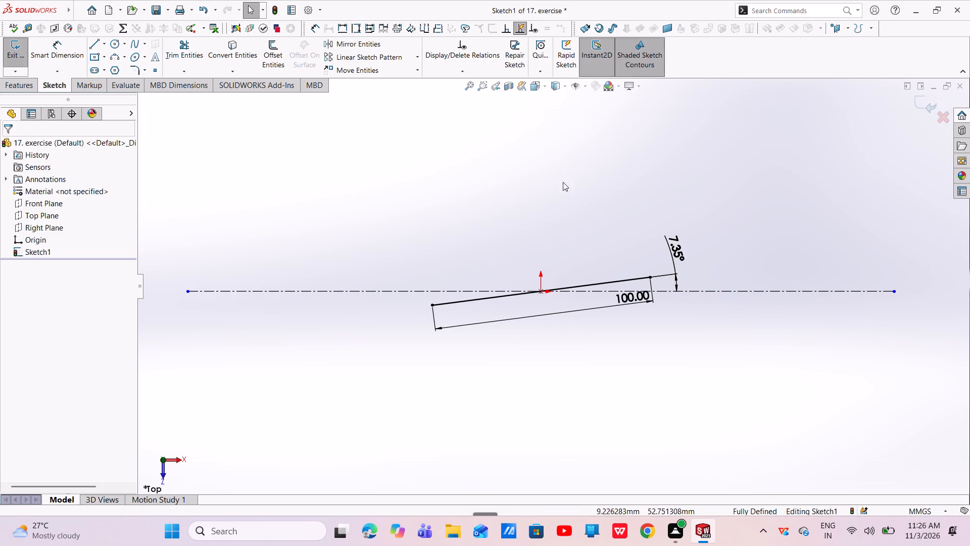
# Place two sketch points on the centerline, about 28 mm from the origin toward positive X and about 26 mm toward negative X.
pyautogui.moveTo(582, 201); pyautogui.dragTo(576, 204, button='middle')
pyautogui.scroll(-5, 553, 270)
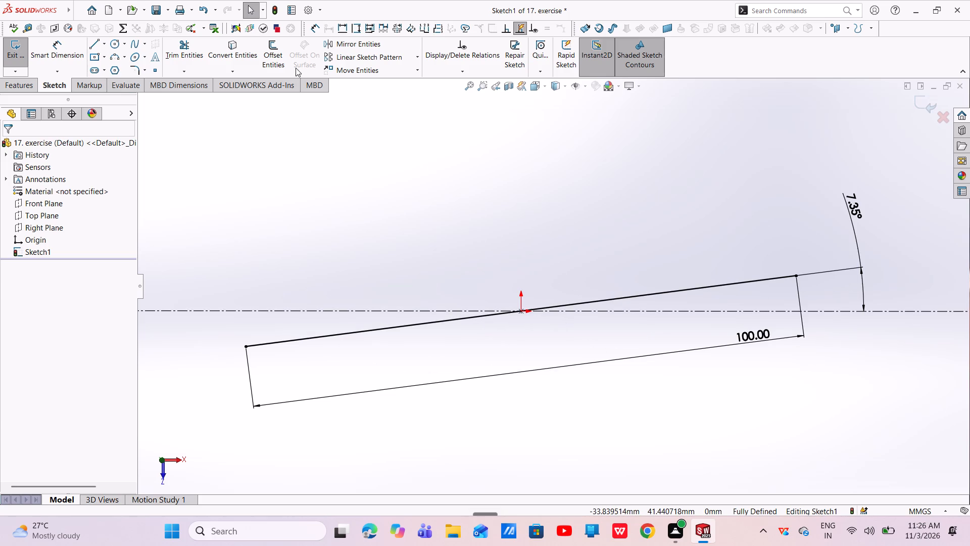
pyautogui.click(151, 69)
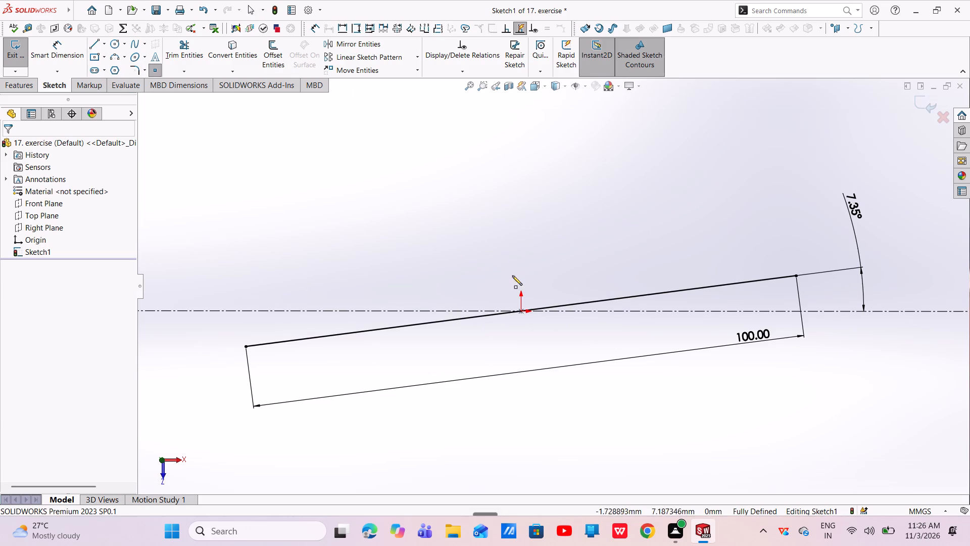
pyautogui.click(675, 311)
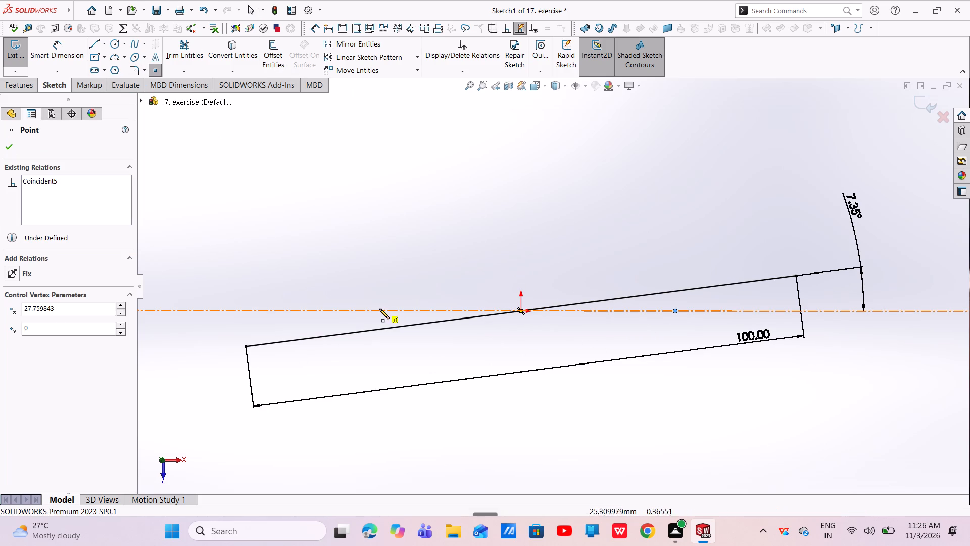
pyautogui.click(374, 309)
pyautogui.rightClick(374, 309)
pyautogui.click(390, 312)
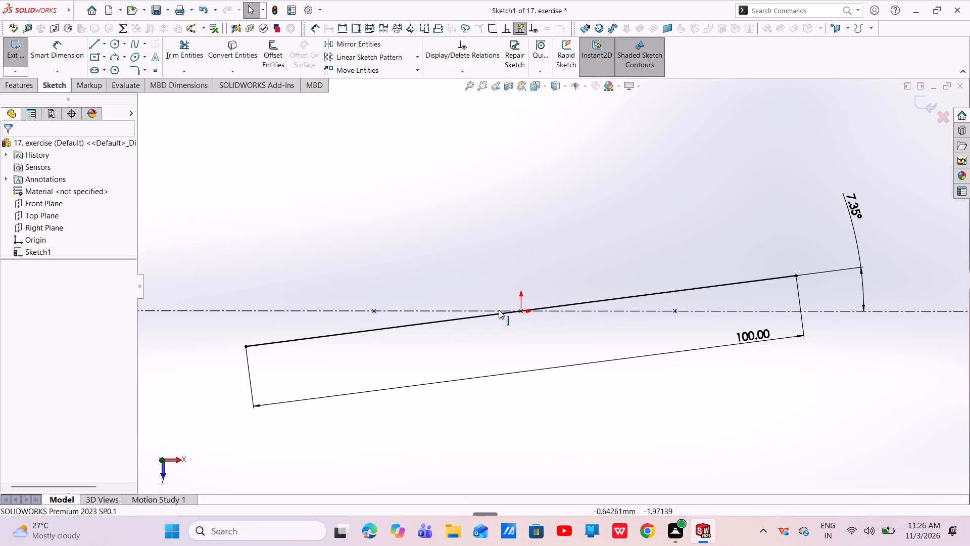
# Dimension the horizontal distance from the origin to the positive-X point as 29.6 mm.
pyautogui.click(51, 47)
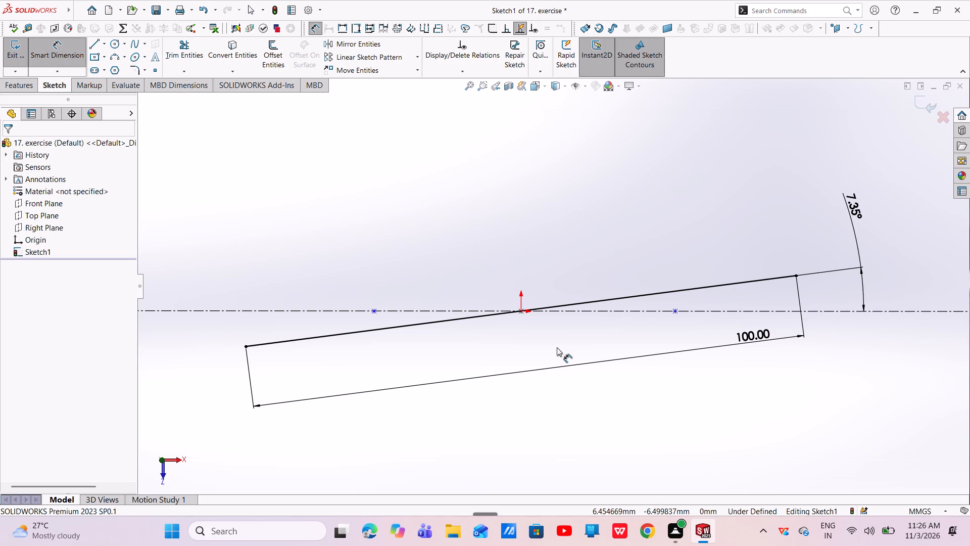
pyautogui.click(520, 313)
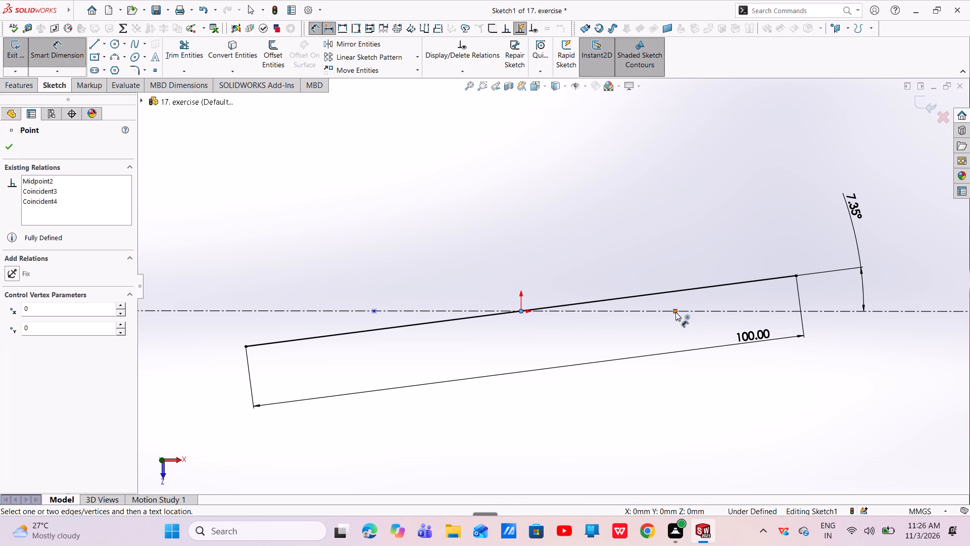
pyautogui.click(675, 312)
pyautogui.click(580, 407)
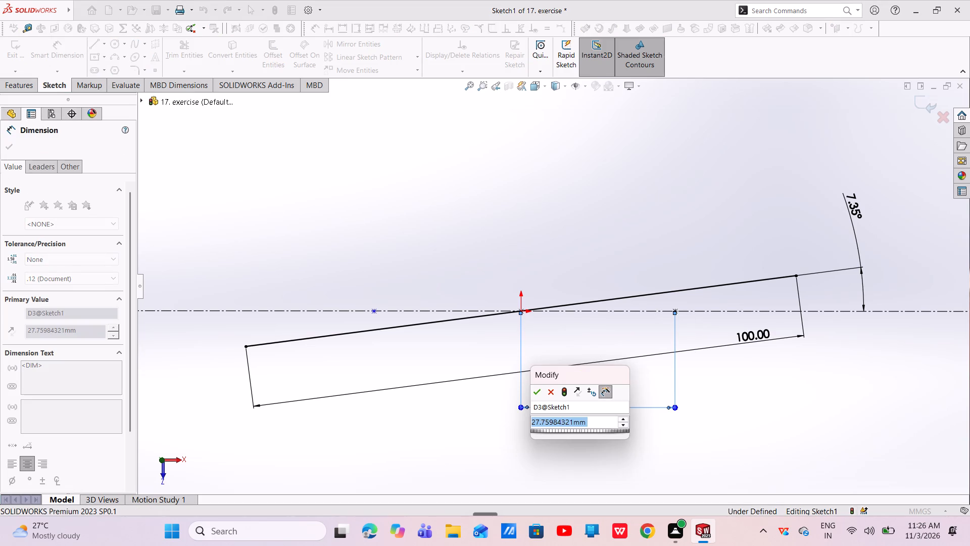
pyautogui.press('BackSpace')
pyautogui.write('29.')
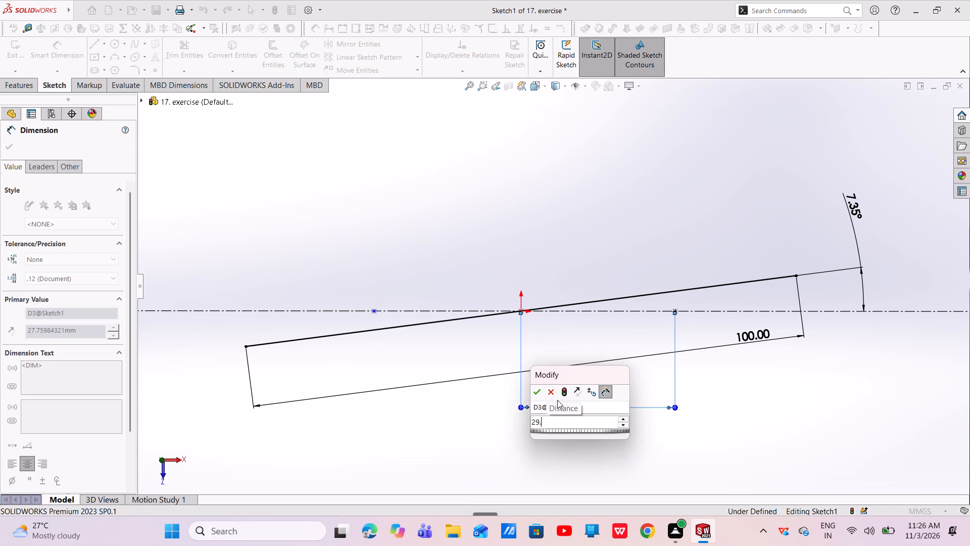
pyautogui.press('6')
pyautogui.press('Return')
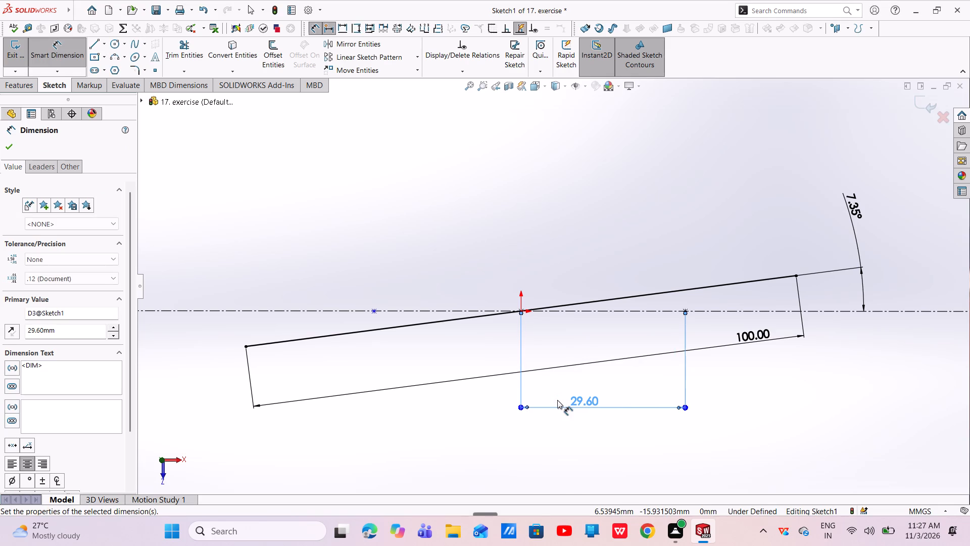
# Dimension the distance between the two centerline points as 51 mm and exit the sketch.
pyautogui.click(374, 310)
pyautogui.click(683, 310)
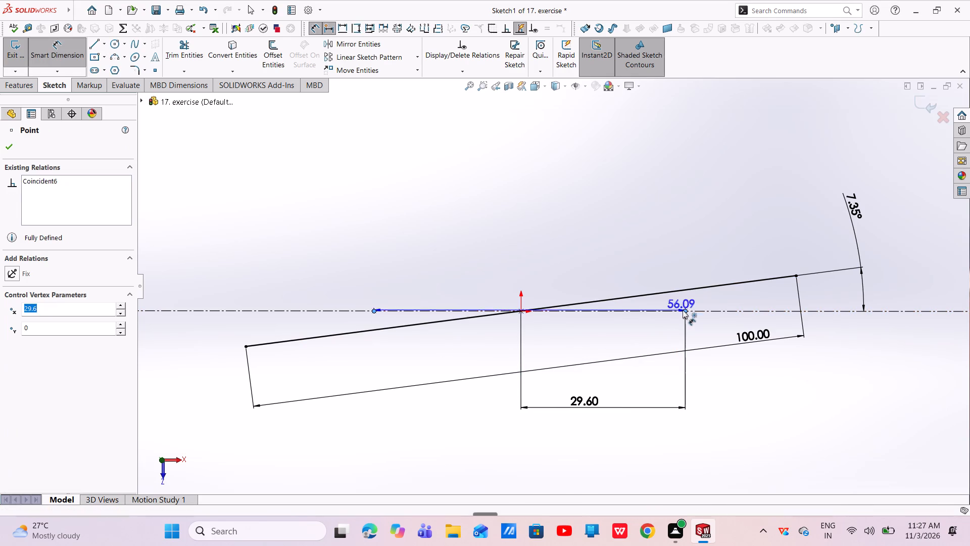
pyautogui.click(546, 236)
pyautogui.press('BackSpace')
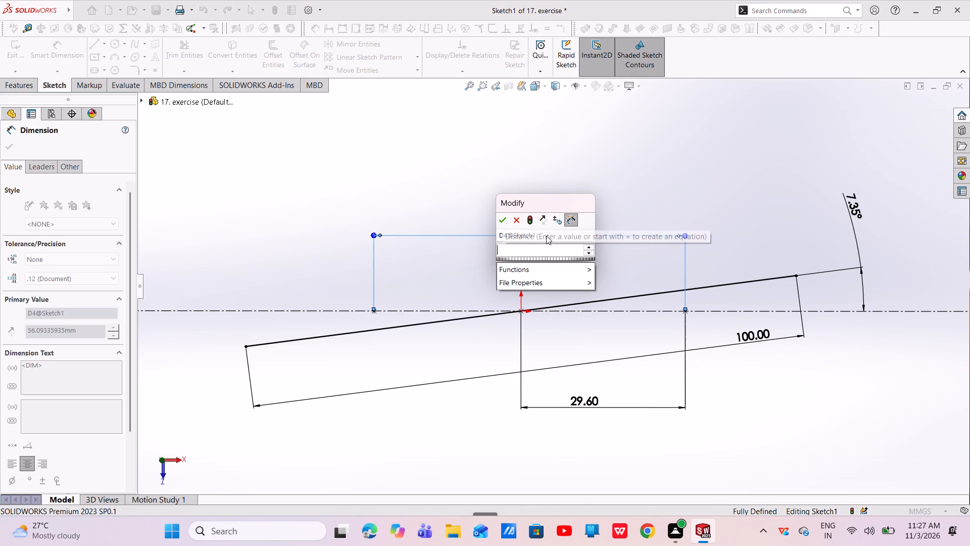
pyautogui.write('51')
pyautogui.press('Return')
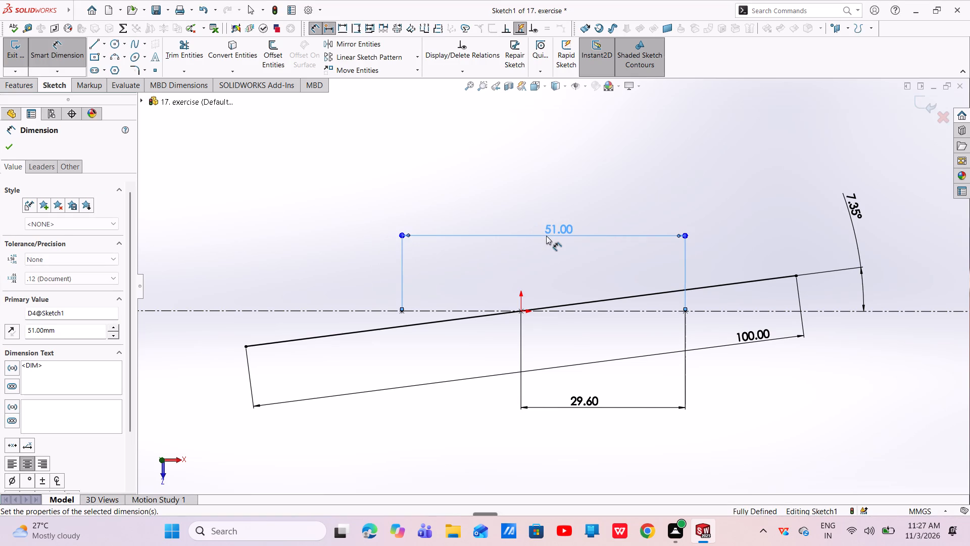
pyautogui.press('Escape')
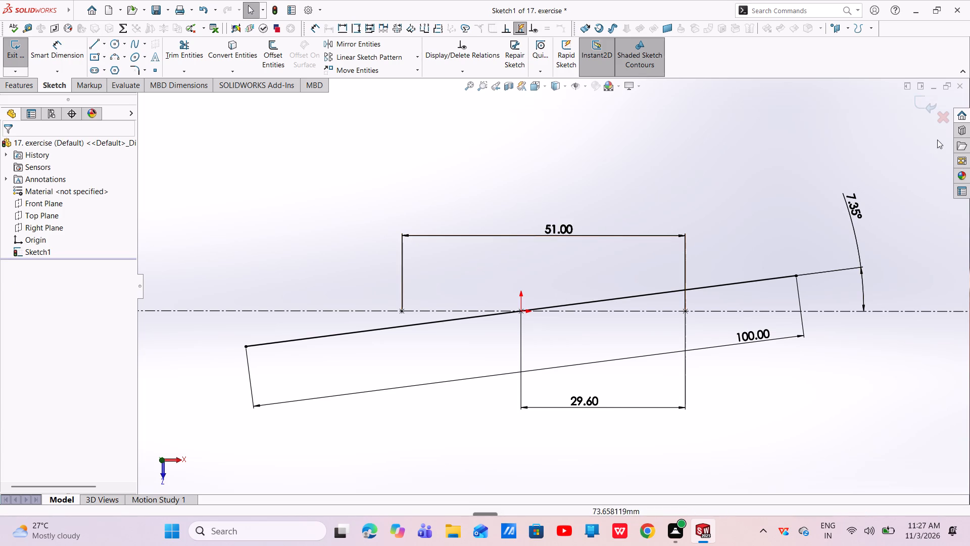
pyautogui.click(923, 101)
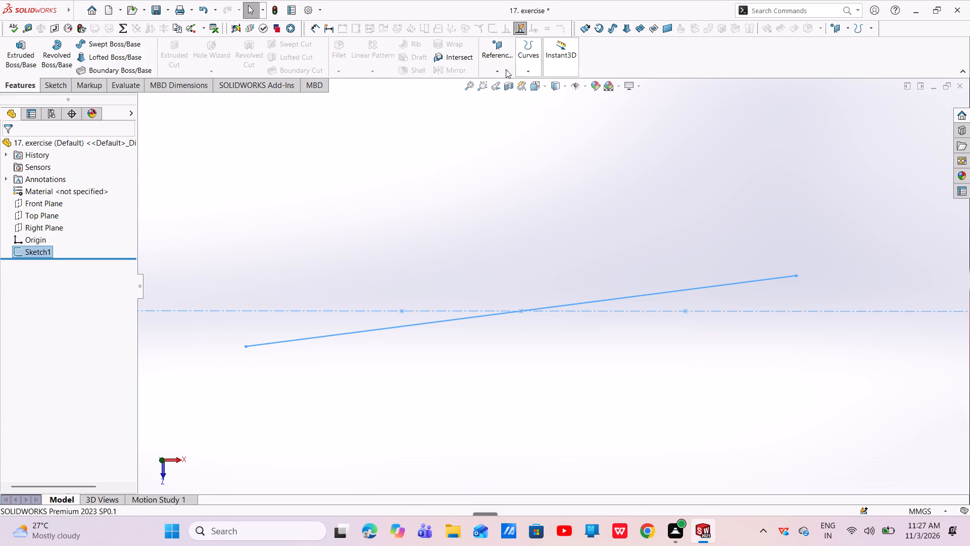
# Create a reference plane through the negative-X sketch point, perpendicular to the centerline.
pyautogui.click(496, 68)
pyautogui.click(512, 84)
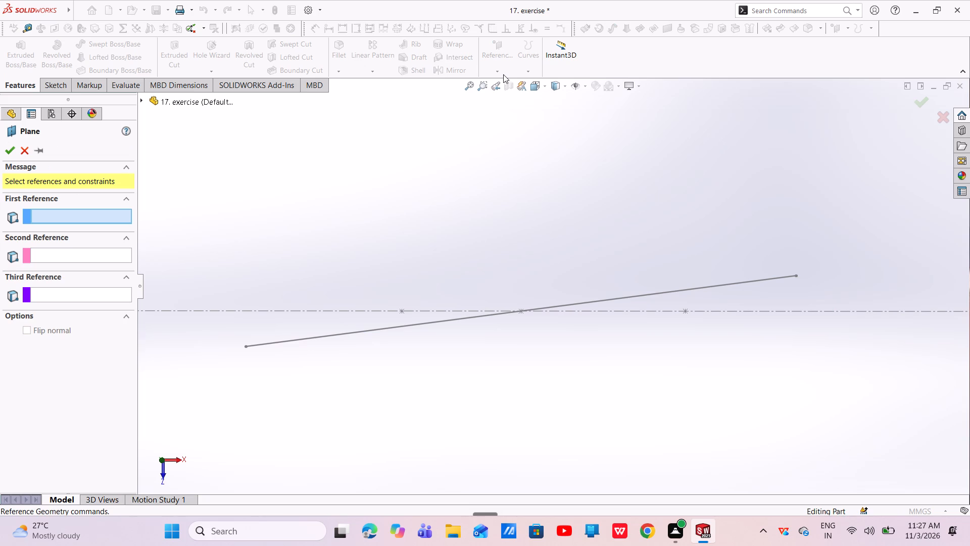
pyautogui.scroll(-4, 458, 319)
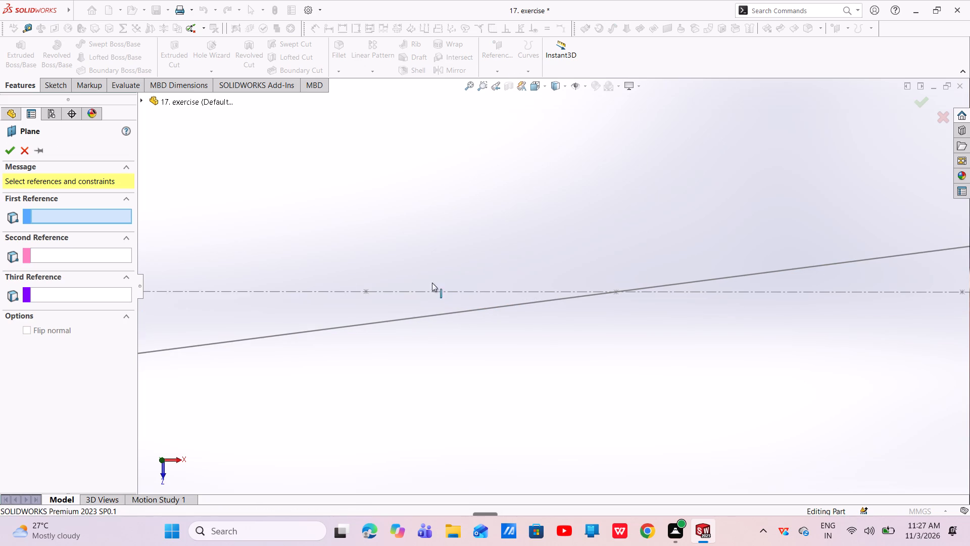
pyautogui.click(365, 294)
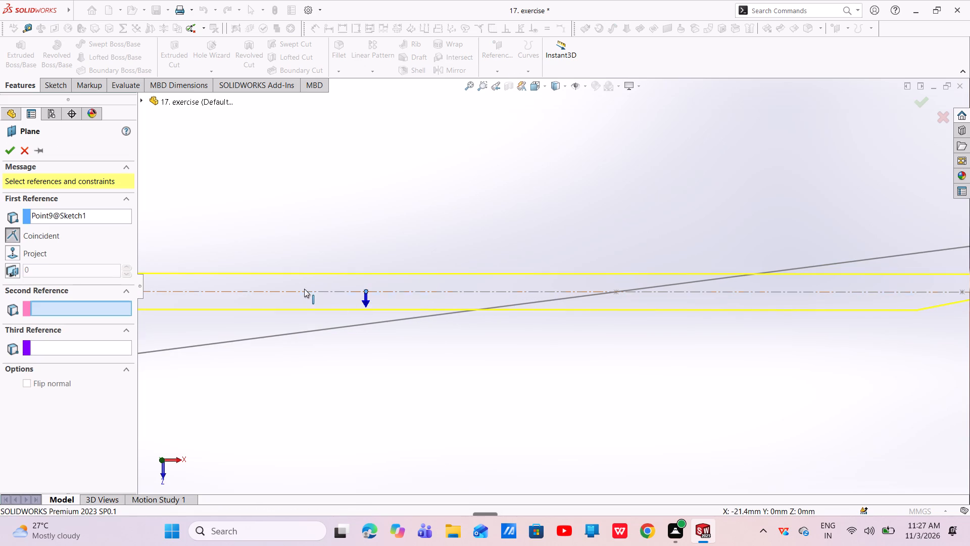
pyautogui.click(302, 294)
pyautogui.scroll(5, 394, 316)
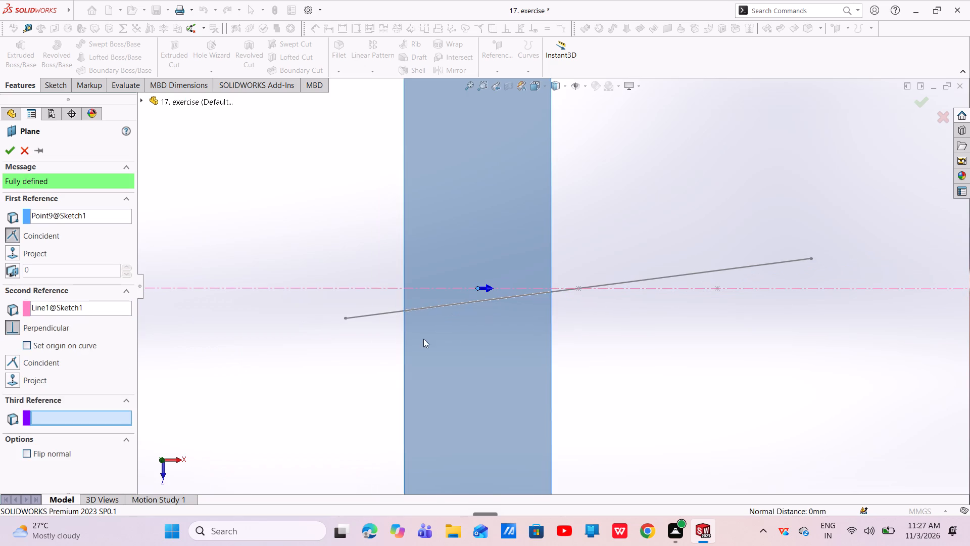
pyautogui.moveTo(423, 339); pyautogui.dragTo(429, 352, button='middle')
pyautogui.scroll(1, 437, 349)
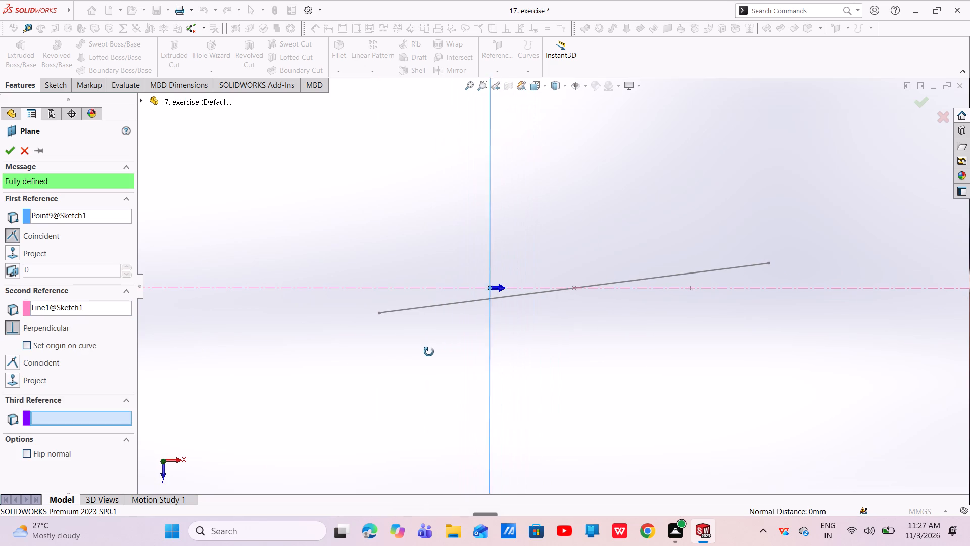
pyautogui.moveTo(429, 352); pyautogui.dragTo(429, 353, button='middle')
pyautogui.click(7, 155)
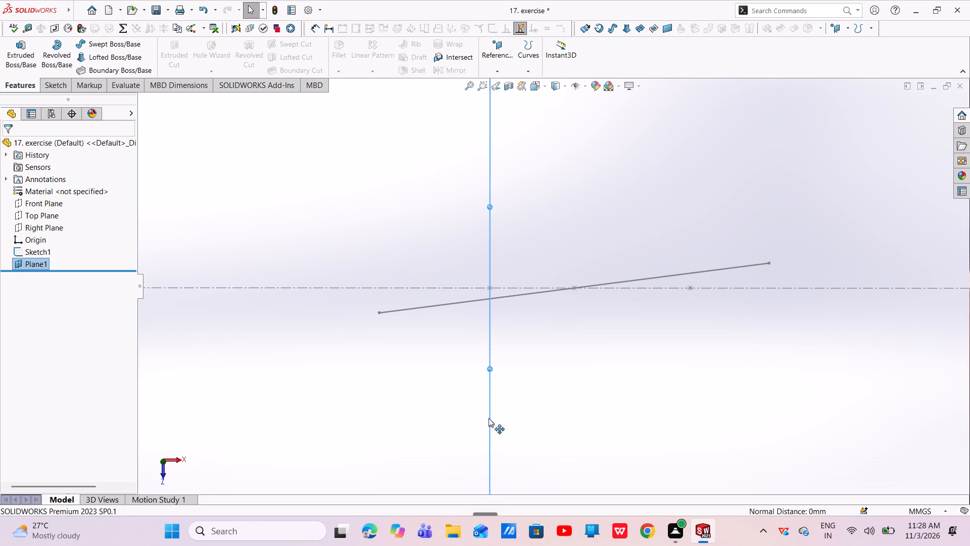
# Create a second reference plane through the positive-X sketch point, perpendicular to the centerline.
pyautogui.click(511, 61)
pyautogui.click(509, 84)
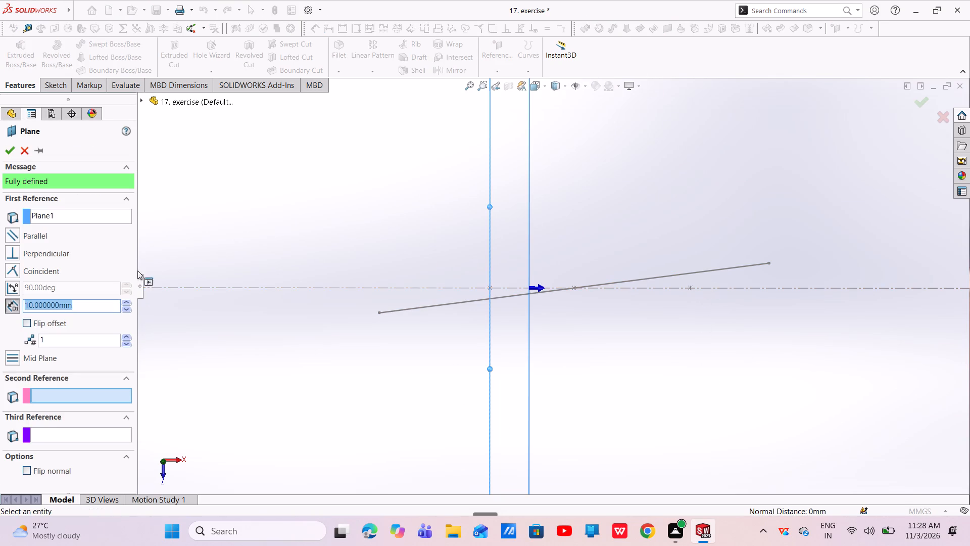
pyautogui.click(94, 213)
pyautogui.rightClick(92, 213)
pyautogui.click(133, 221)
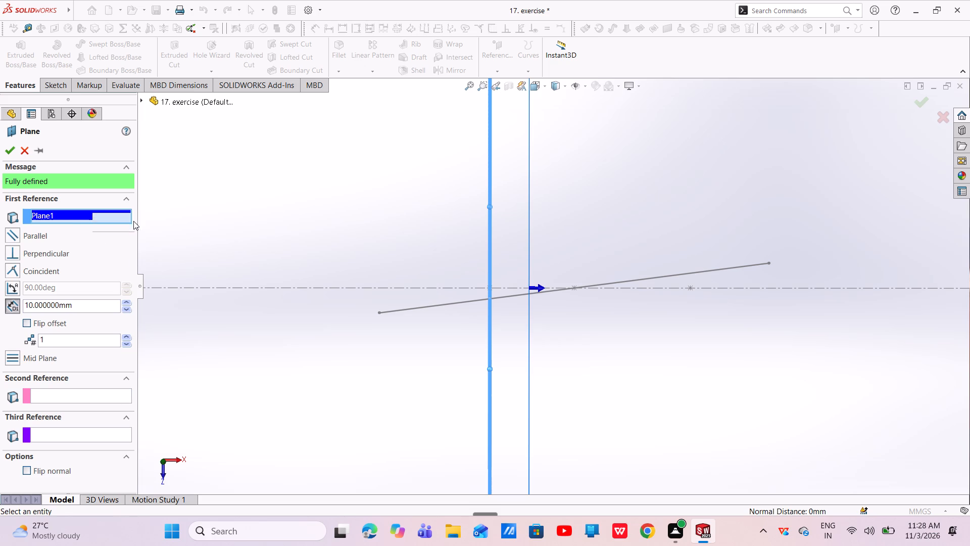
pyautogui.click(691, 289)
pyautogui.click(739, 286)
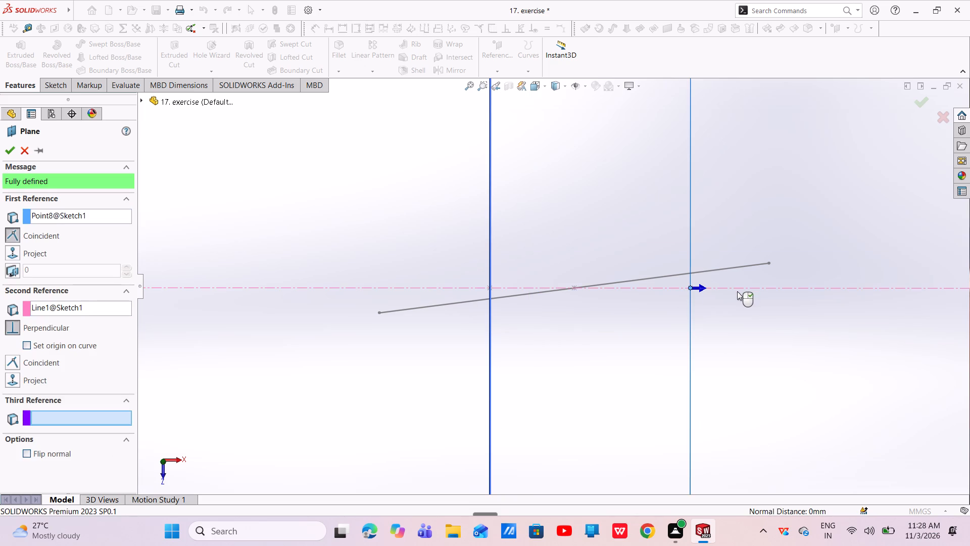
pyautogui.rightClick(737, 291)
# Edit the layout sketch to add a sketch point at the origin, where the inclined line crosses the centerline, and exit the sketch.
pyautogui.scroll(7, 717, 371)
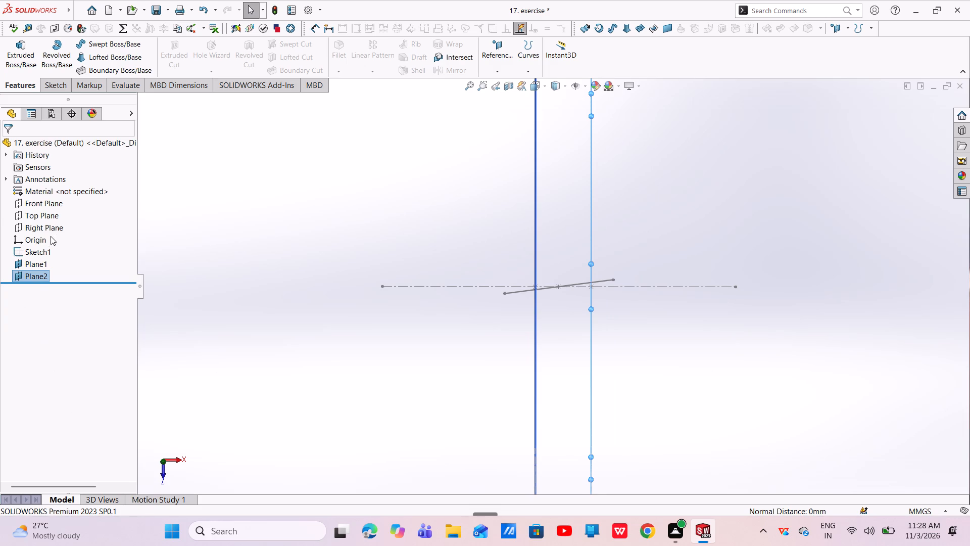
pyautogui.click(39, 251)
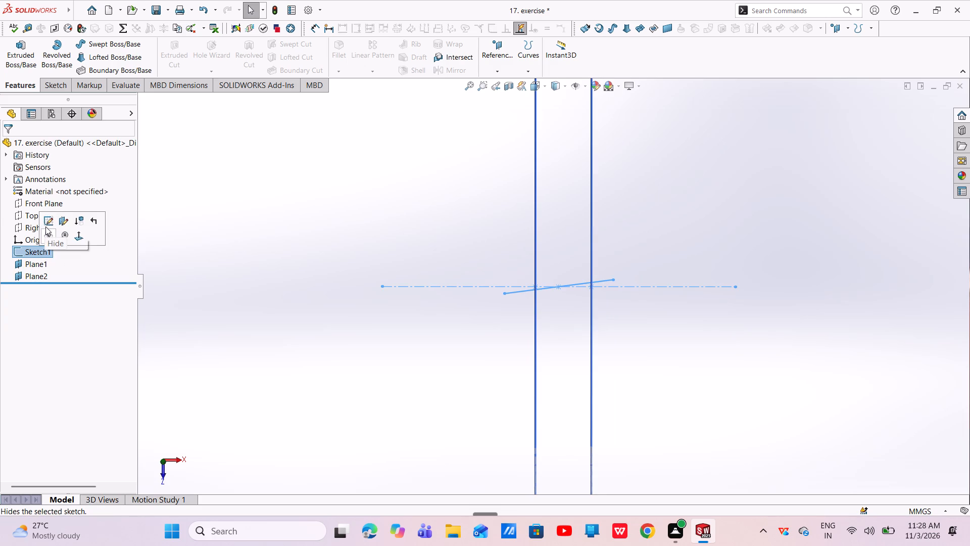
pyautogui.click(45, 226)
pyautogui.scroll(-4, 558, 291)
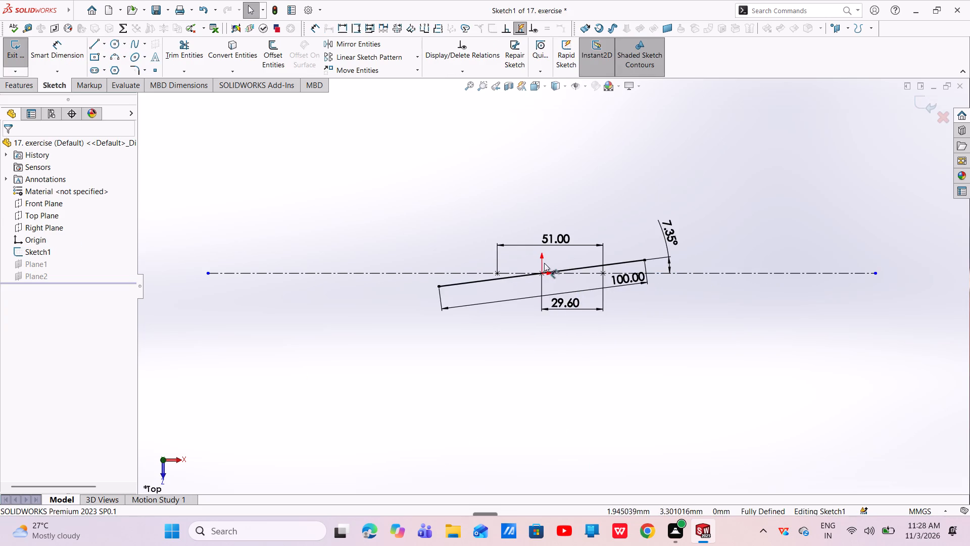
pyautogui.scroll(-11, 544, 266)
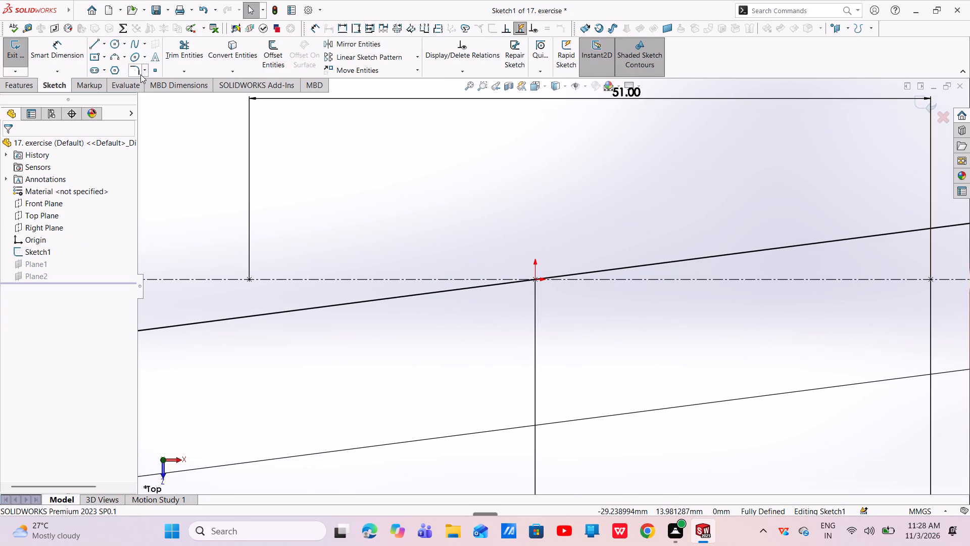
pyautogui.click(154, 72)
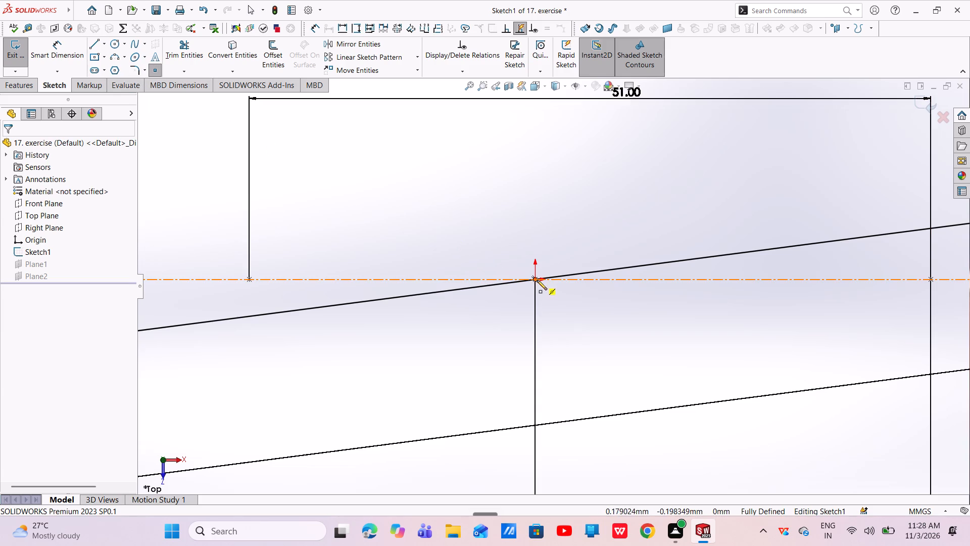
pyautogui.click(536, 279)
pyautogui.rightClick(535, 279)
pyautogui.click(549, 287)
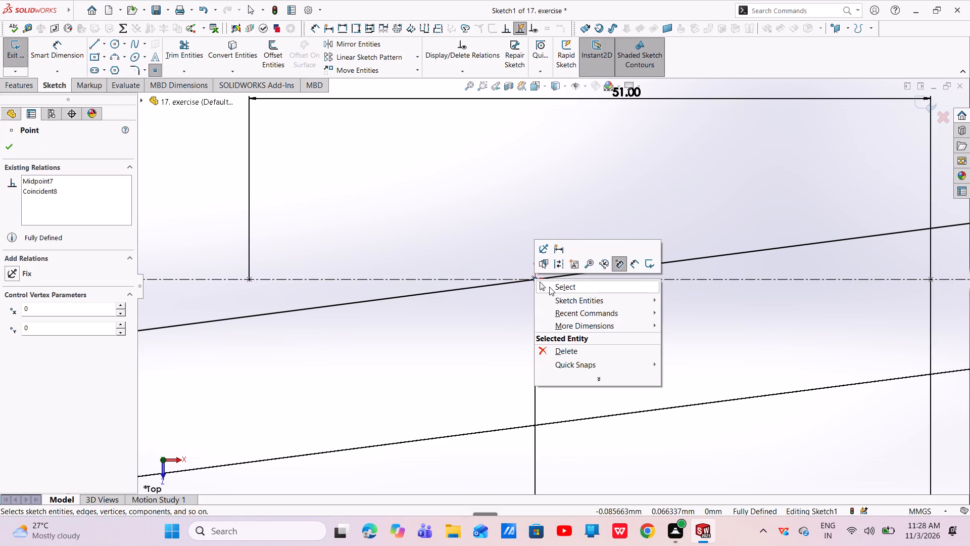
pyautogui.click(938, 104)
# Save the part document.
pyautogui.scroll(5, 796, 227)
pyautogui.scroll(6, 697, 262)
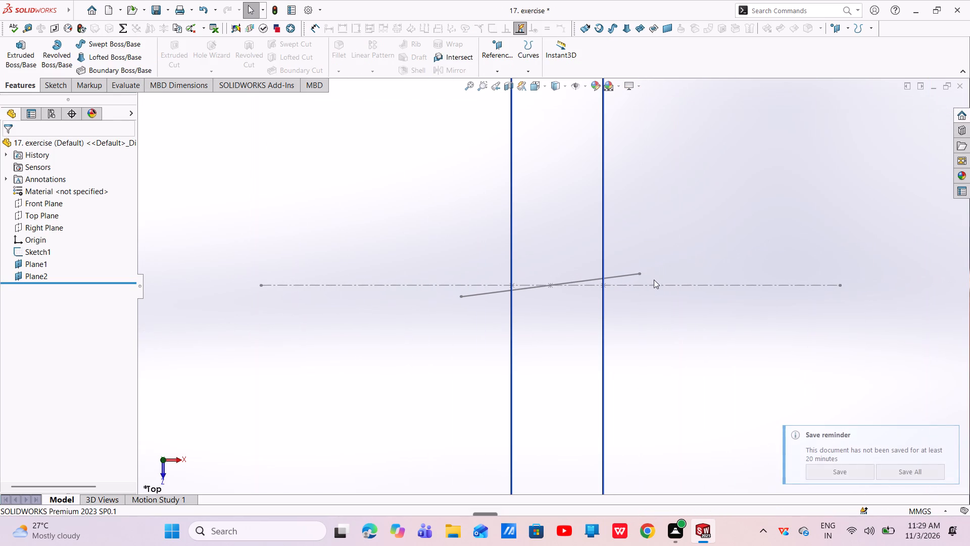
pyautogui.moveTo(649, 273); pyautogui.dragTo(648, 282, button='middle')
pyautogui.scroll(2, 652, 288)
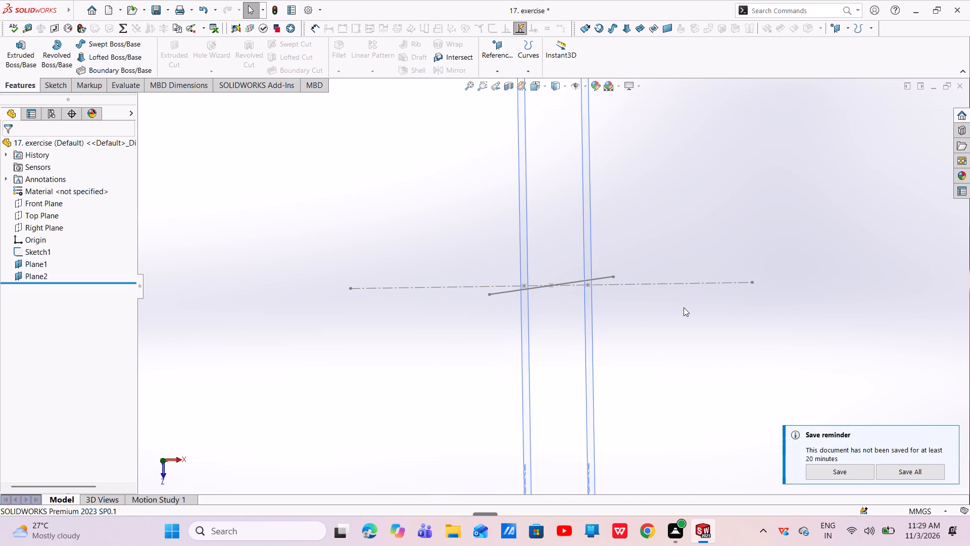
pyautogui.hotkey('ctrl', 's')
pyautogui.hotkey('ctrl', 's')
pyautogui.hotkey('ctrl', 's')
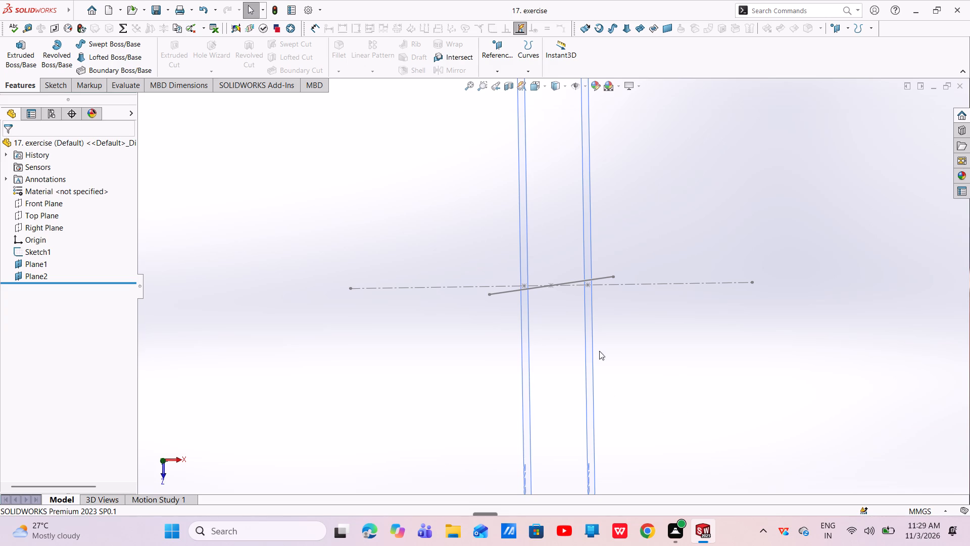
# Create a third reference plane through the sketch point at the origin, perpendicular to the inclined 7.35-degree line.
pyautogui.click(501, 49)
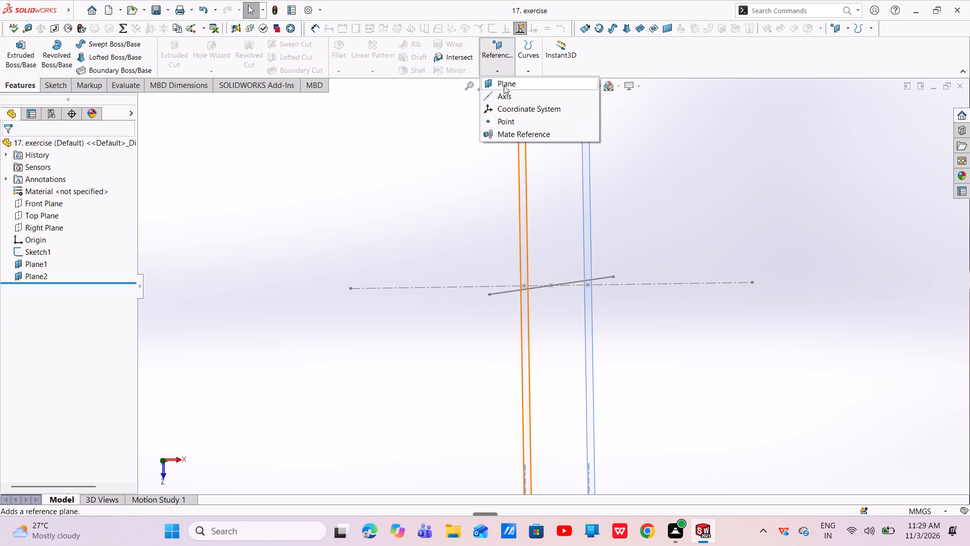
pyautogui.click(506, 86)
pyautogui.scroll(-5, 551, 285)
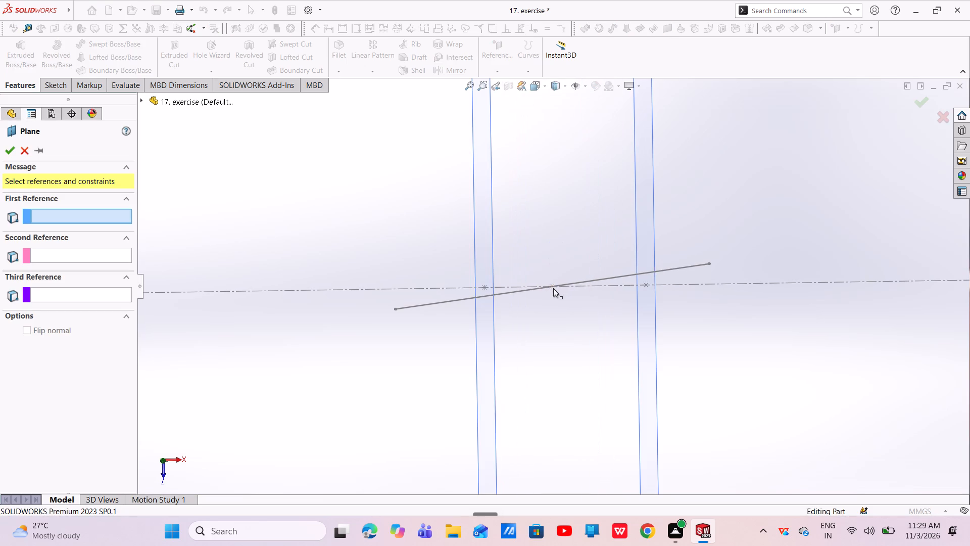
pyautogui.scroll(-8, 554, 286)
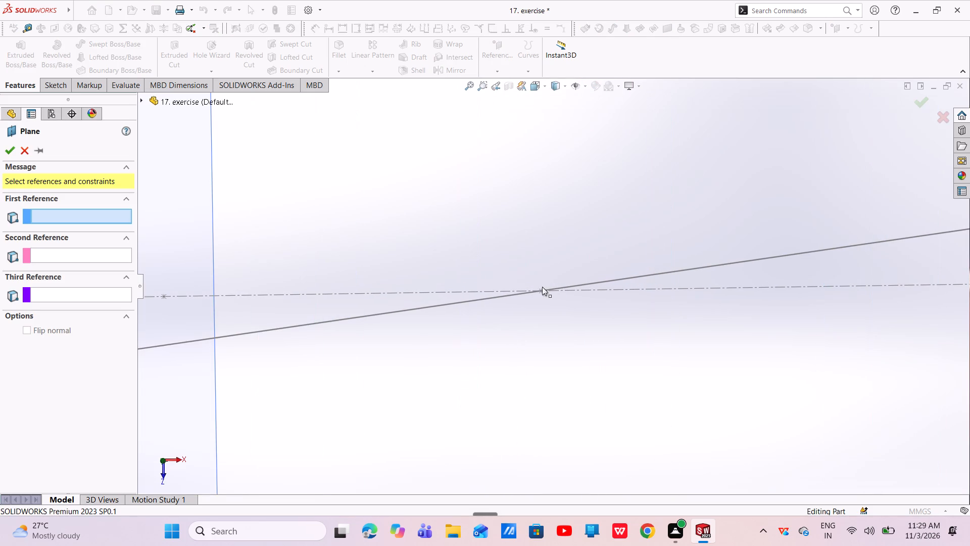
pyautogui.click(542, 290)
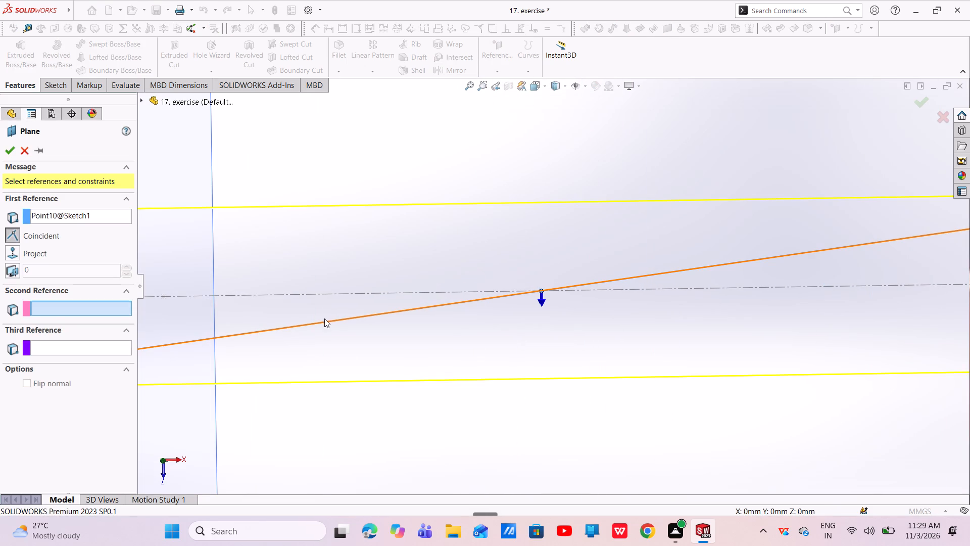
pyautogui.click(325, 322)
pyautogui.click(4, 148)
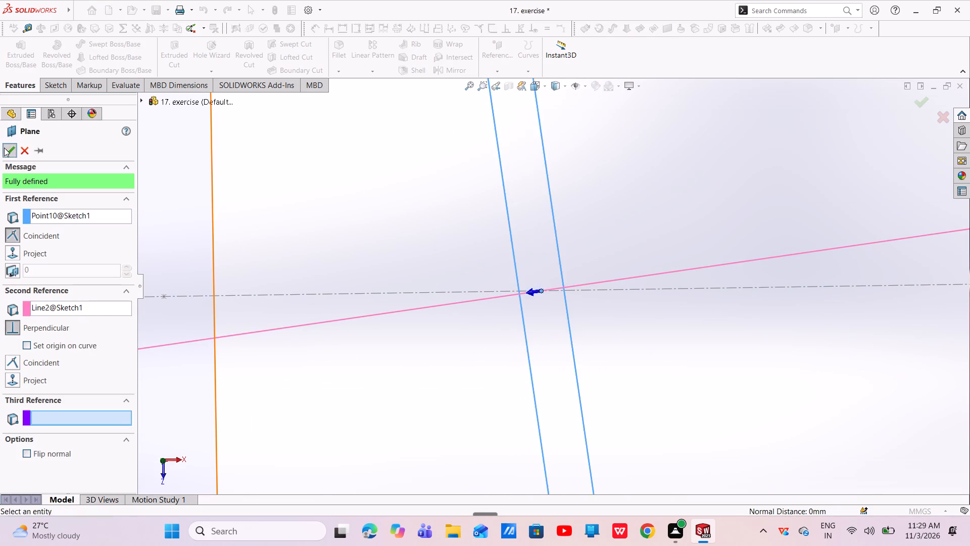
pyautogui.scroll(10, 451, 304)
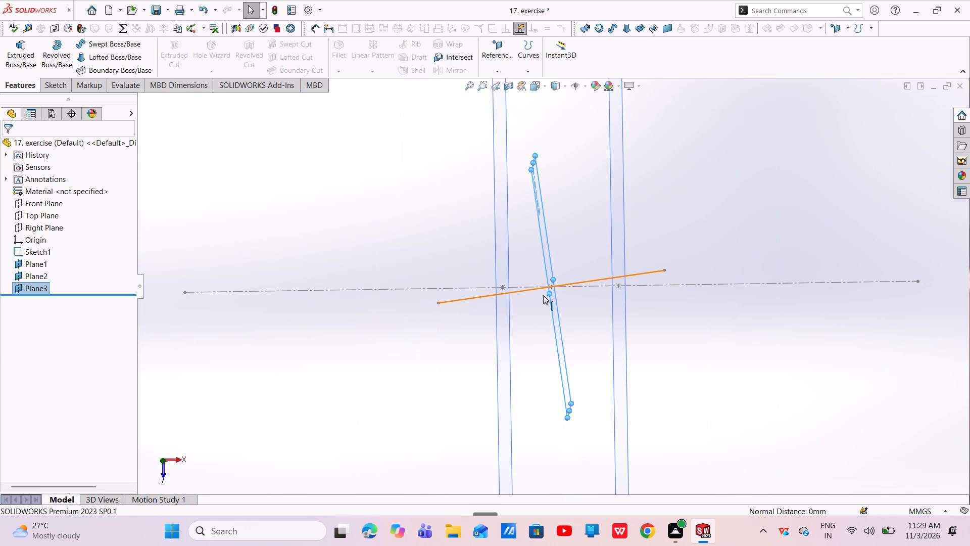
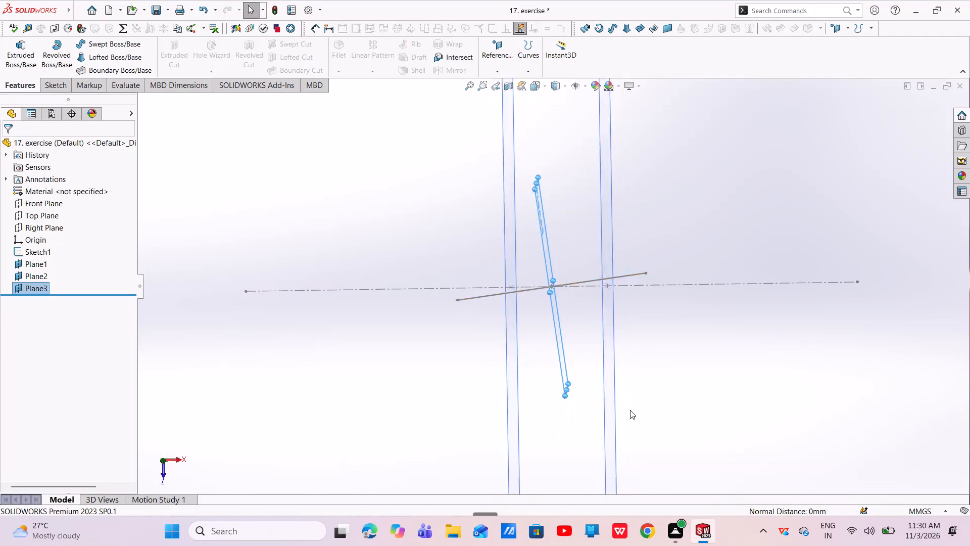
# Resize the third reference plane's borders outward on all four sides to roughly match the extents of the other two planes.
pyautogui.scroll(3, 630, 410)
pyautogui.moveTo(608, 348); pyautogui.dragTo(568, 360, button='middle')
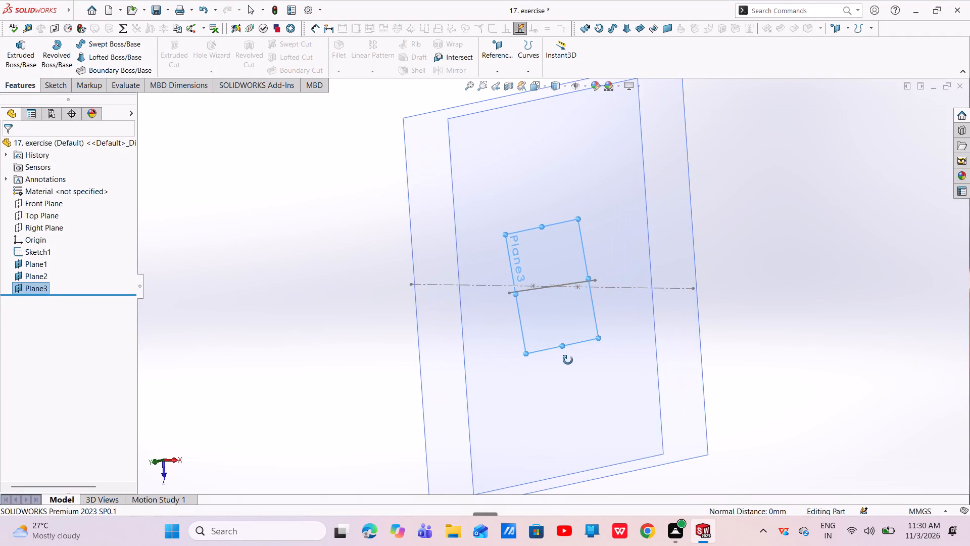
pyautogui.moveTo(568, 360); pyautogui.dragTo(542, 369, button='middle')
pyautogui.moveTo(563, 346); pyautogui.dragTo(562, 366)
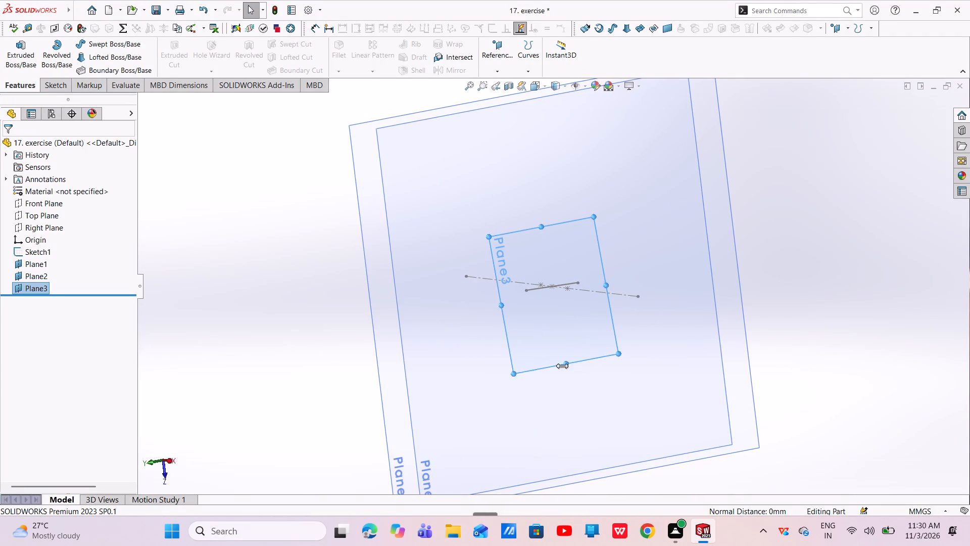
pyautogui.moveTo(562, 366); pyautogui.dragTo(567, 419)
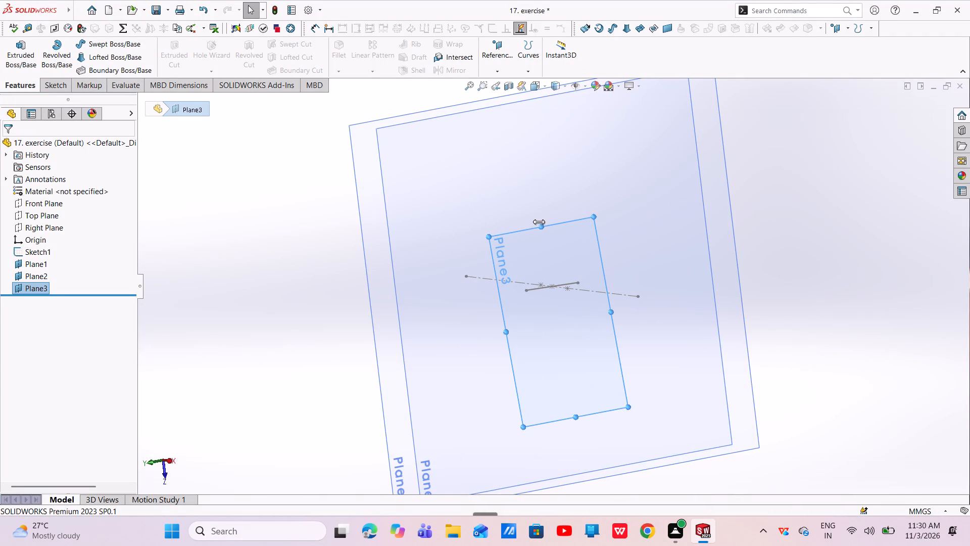
pyautogui.moveTo(539, 221); pyautogui.dragTo(529, 117)
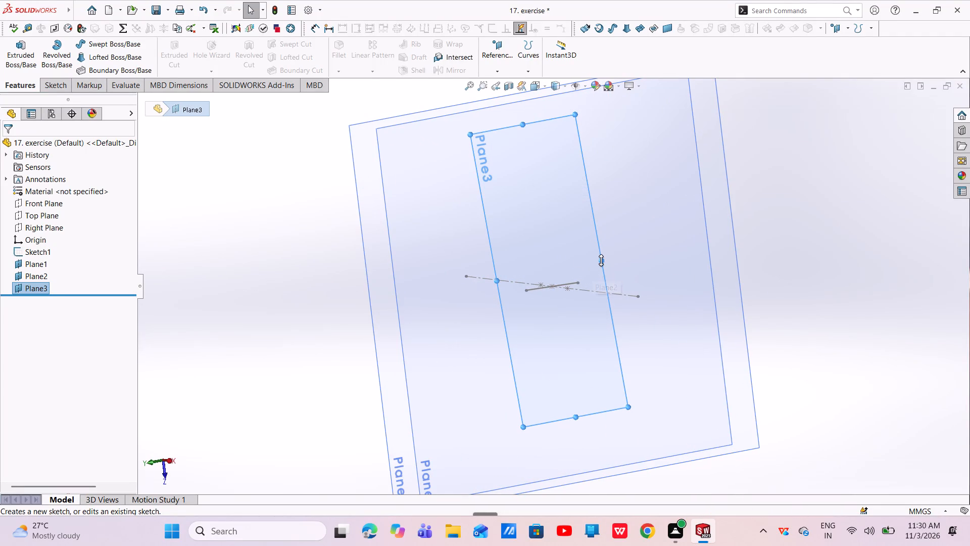
pyautogui.moveTo(601, 260); pyautogui.dragTo(683, 247)
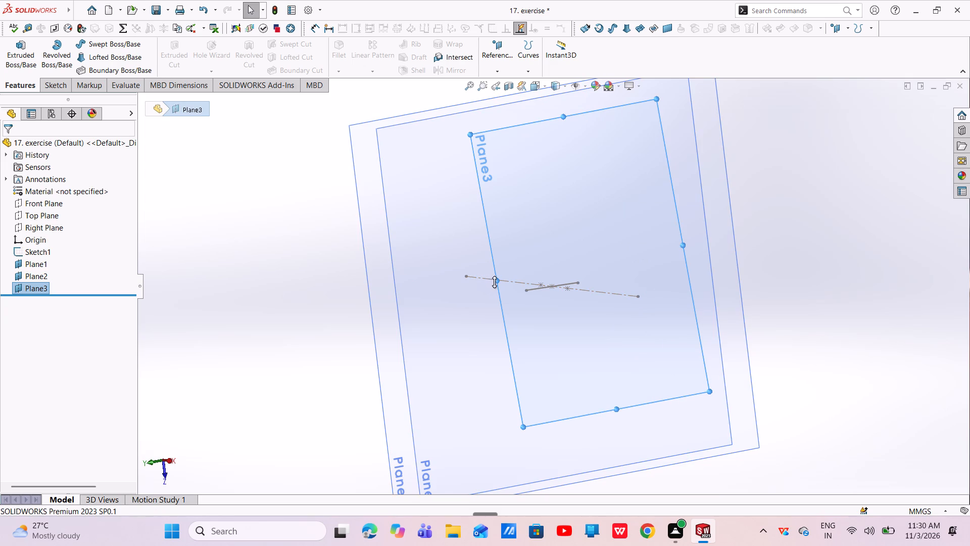
pyautogui.moveTo(498, 282); pyautogui.dragTo(393, 303)
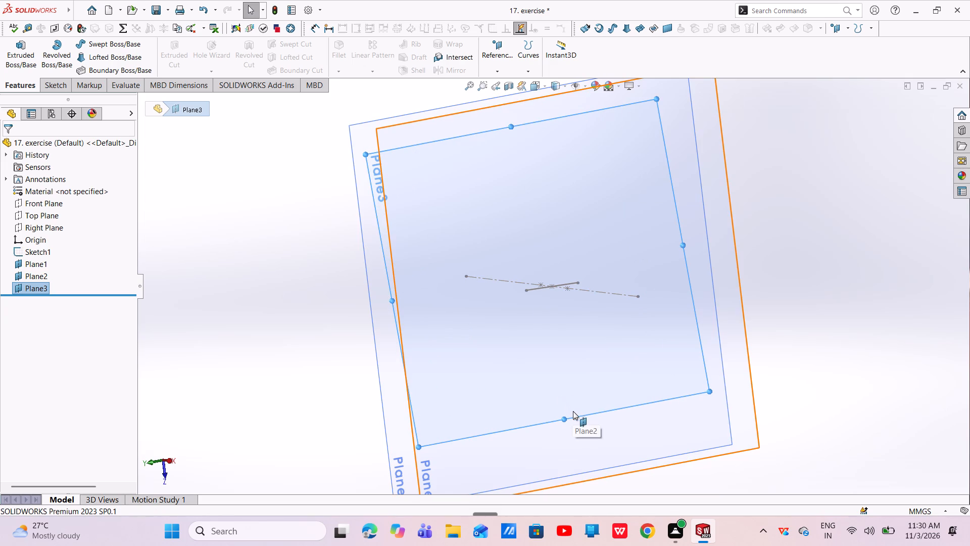
pyautogui.moveTo(563, 418); pyautogui.dragTo(569, 462)
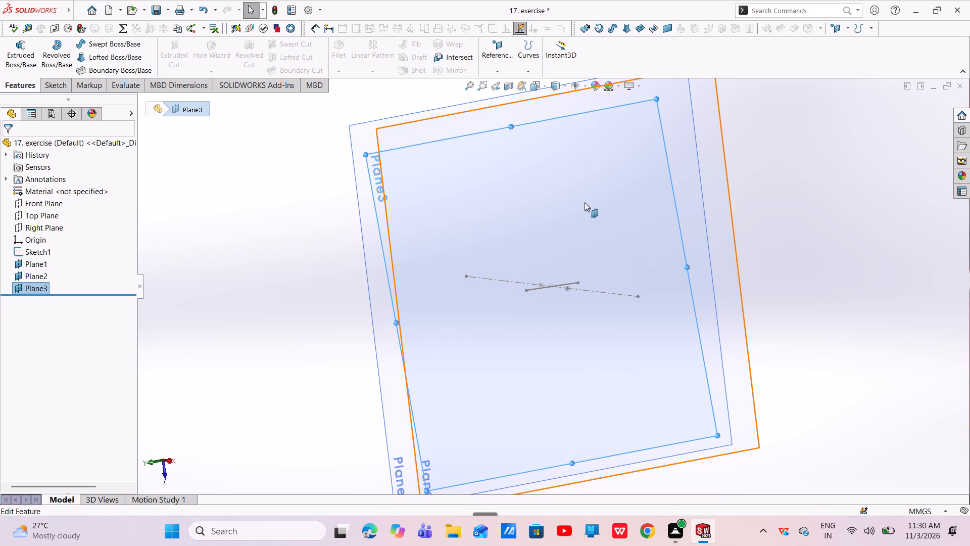
pyautogui.moveTo(512, 126); pyautogui.dragTo(515, 102)
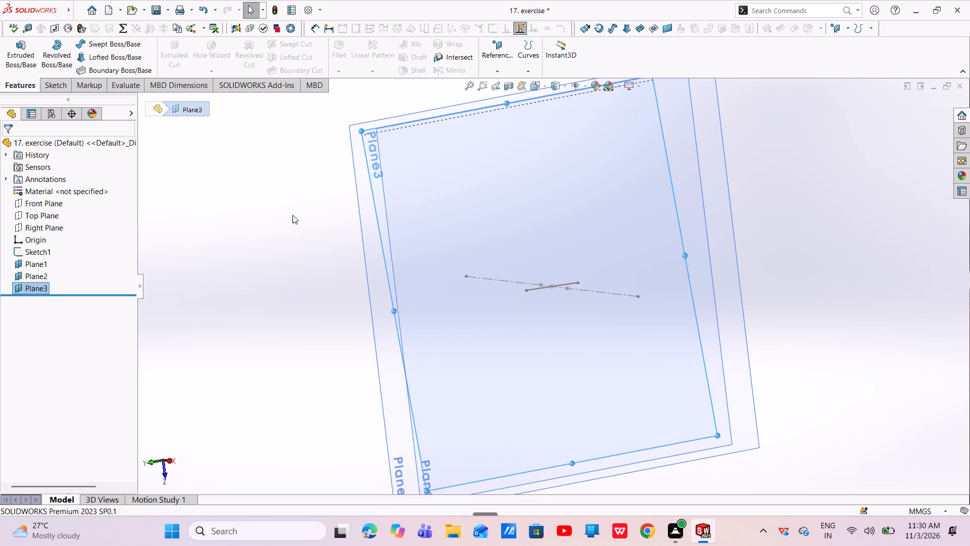
pyautogui.click(293, 215)
# Open a new sketch on the third reference plane, Plane3.
pyautogui.moveTo(369, 256); pyautogui.dragTo(424, 305, button='middle')
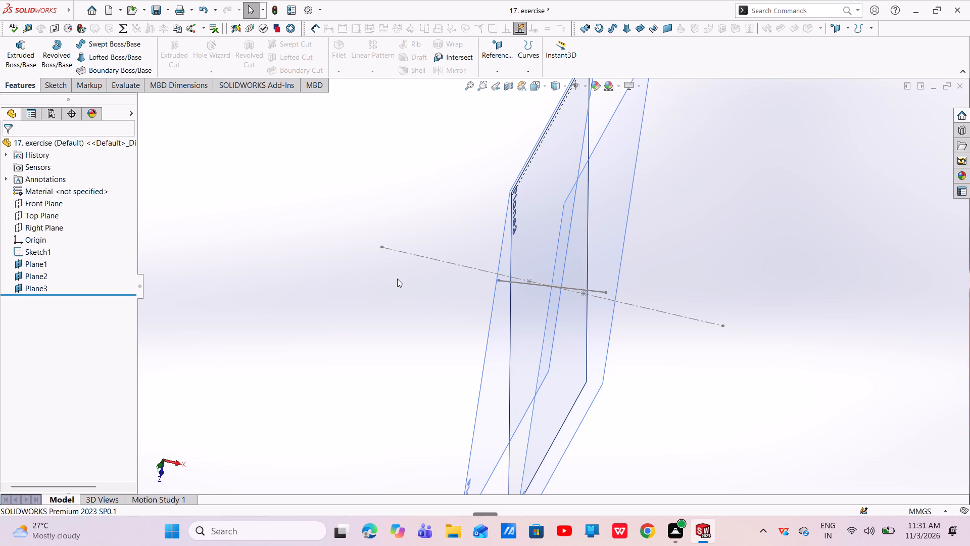
pyautogui.click(523, 228)
pyautogui.click(564, 199)
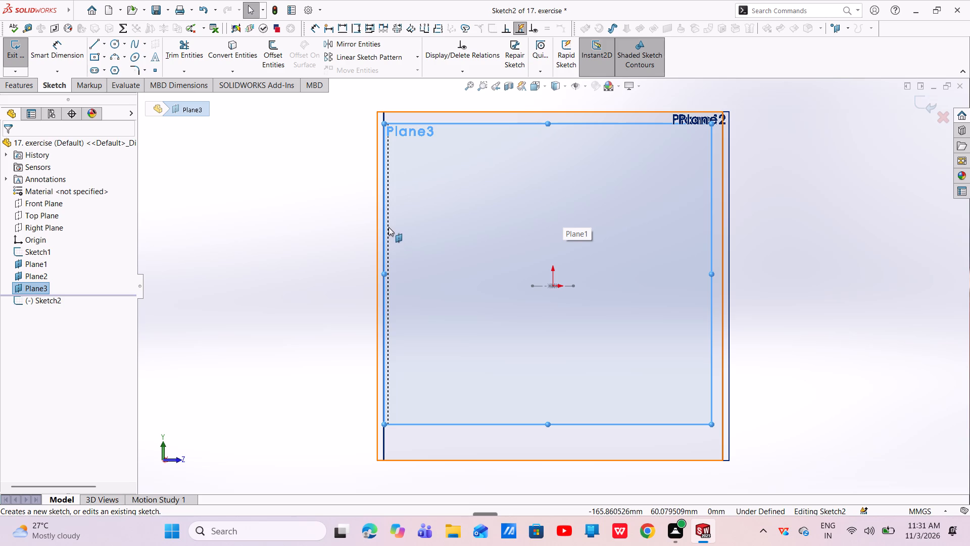
# Draw a vertical construction centerline about 284 mm long through the origin, extending above and below it.
pyautogui.click(125, 42)
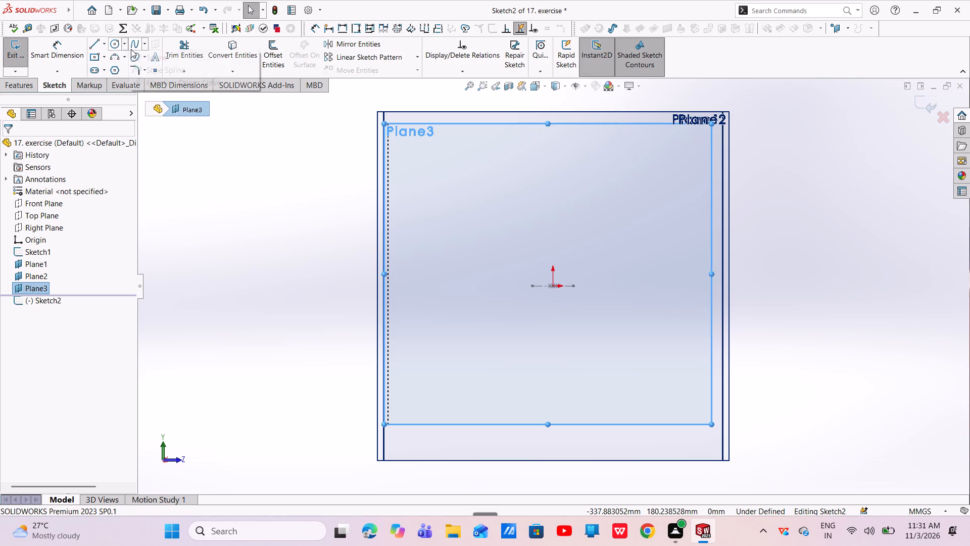
pyautogui.click(103, 40)
pyautogui.click(103, 41)
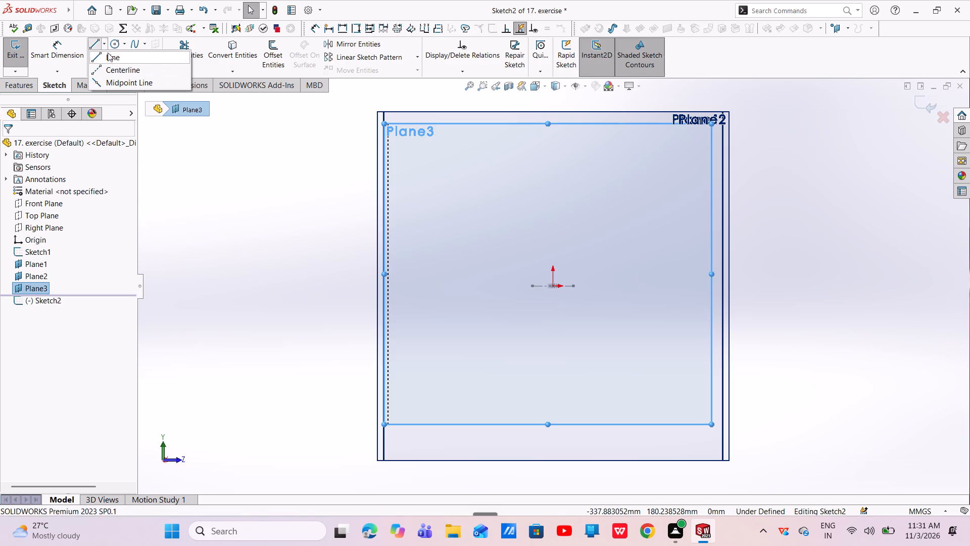
pyautogui.click(113, 64)
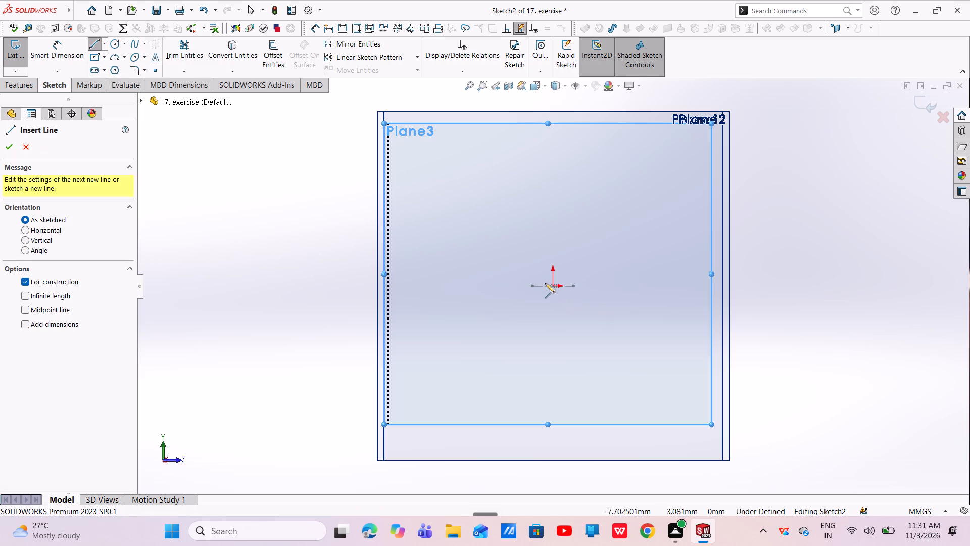
pyautogui.scroll(-6, 557, 280)
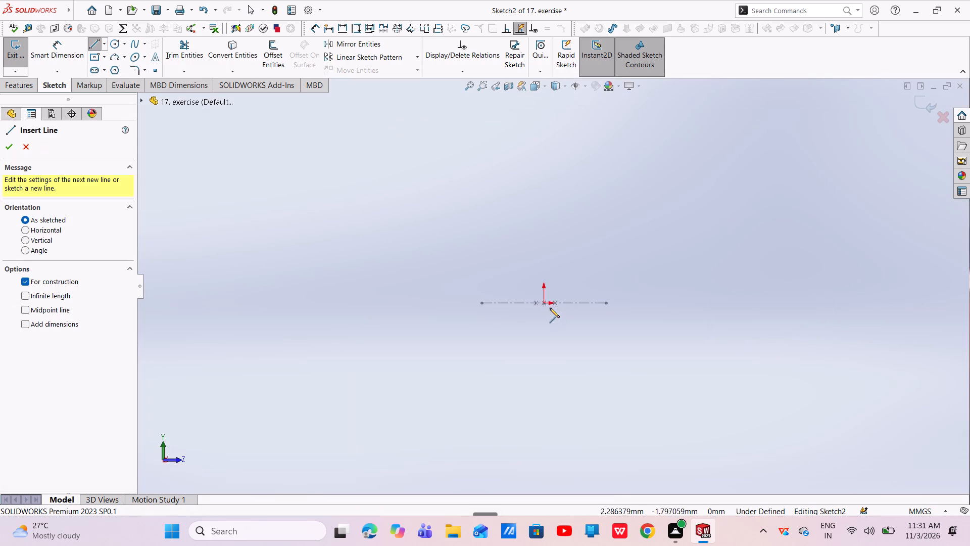
pyautogui.scroll(2, 542, 125)
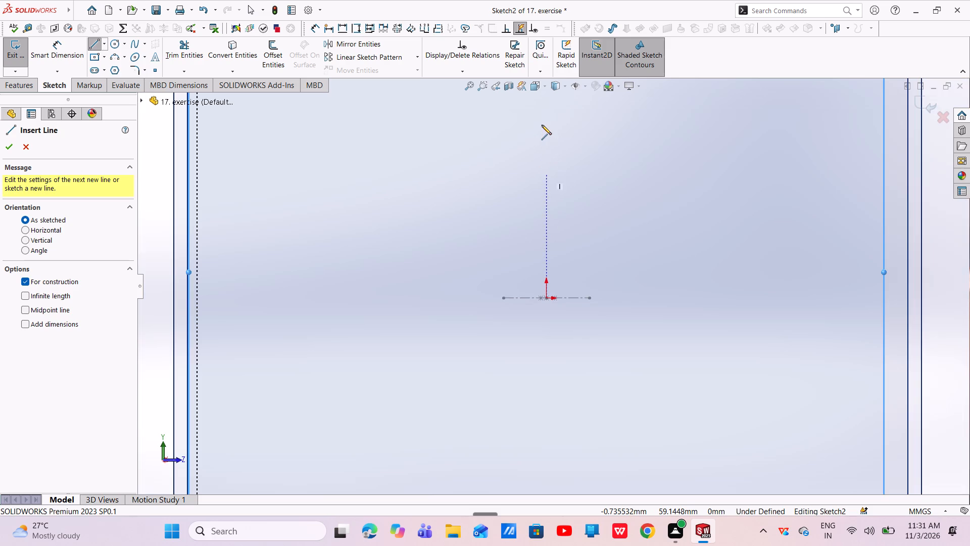
pyautogui.scroll(1, 549, 107)
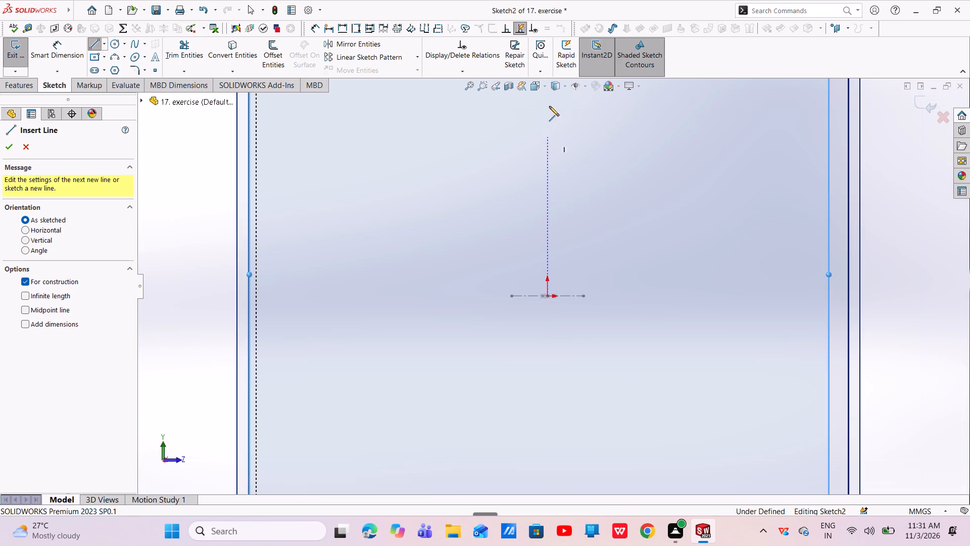
pyautogui.scroll(1, 549, 106)
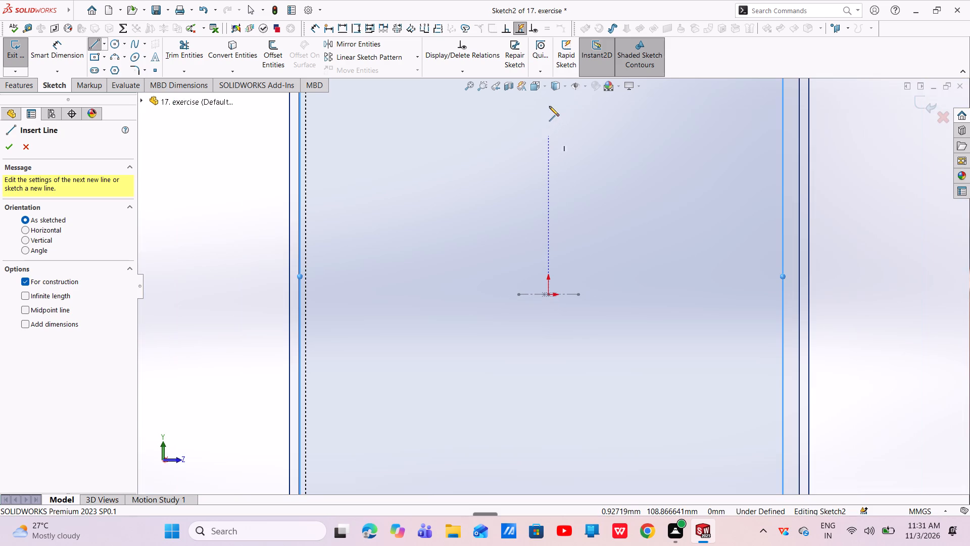
pyautogui.scroll(1, 550, 106)
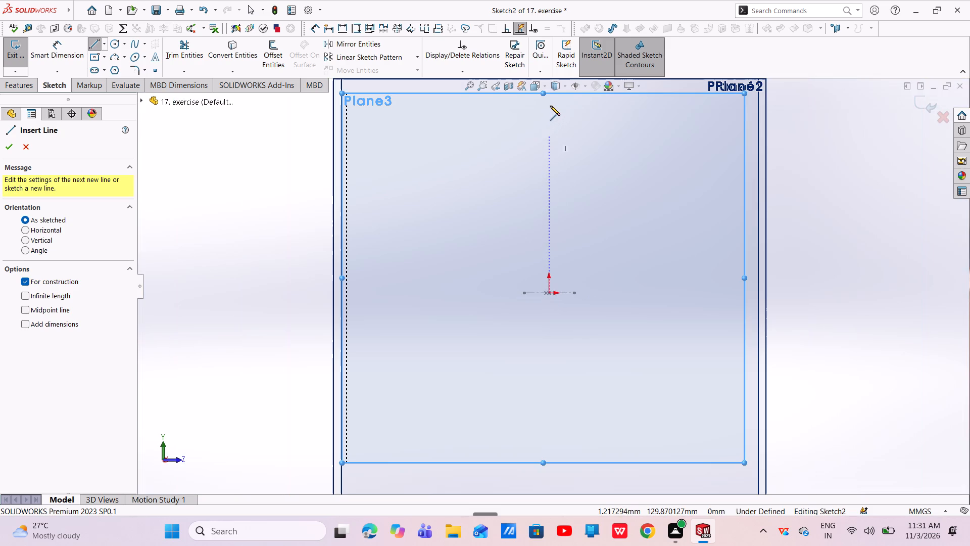
pyautogui.click(551, 110)
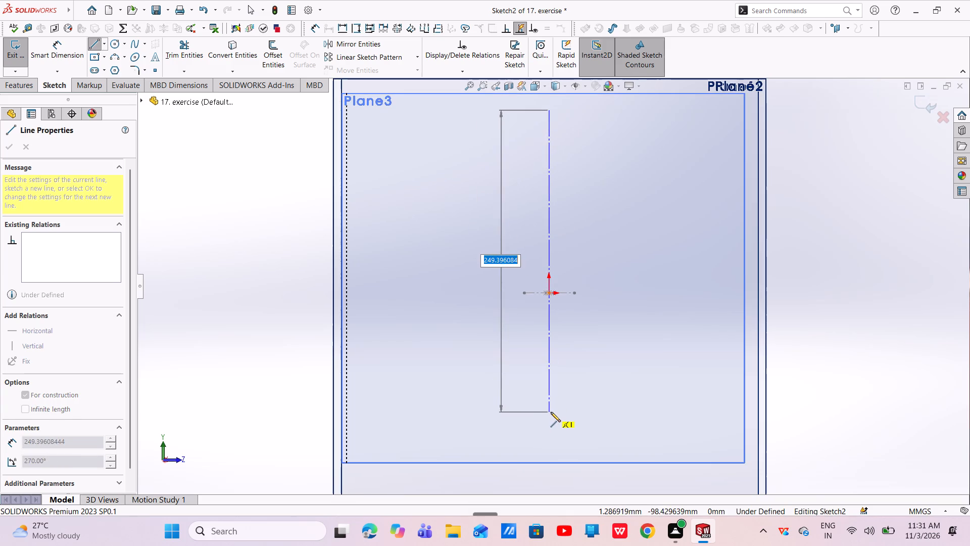
pyautogui.scroll(-2, 551, 413)
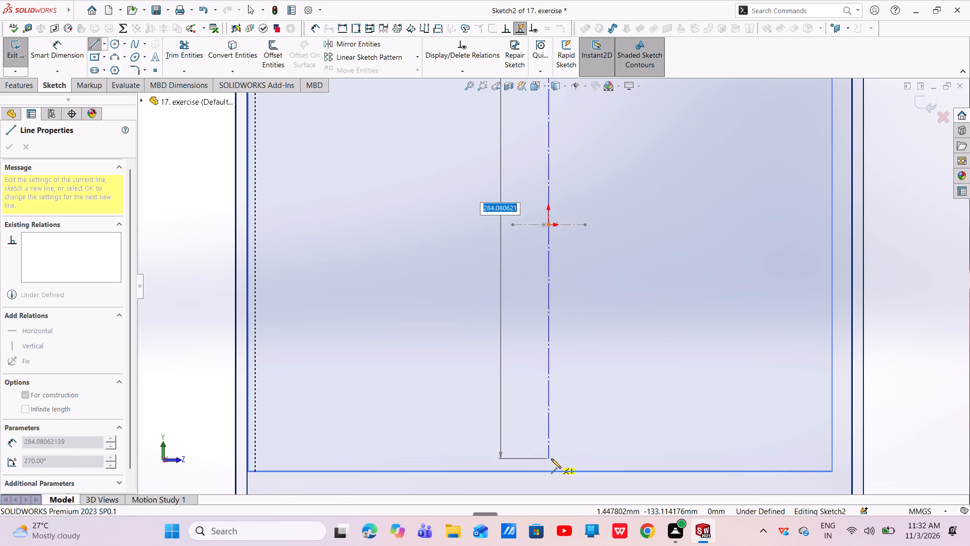
pyautogui.click(550, 462)
pyautogui.rightClick(567, 438)
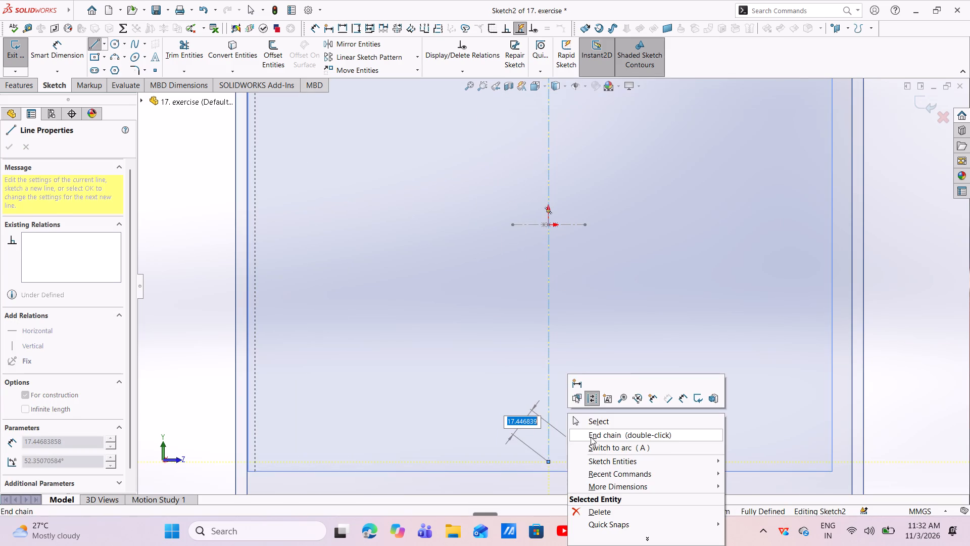
pyautogui.click(593, 418)
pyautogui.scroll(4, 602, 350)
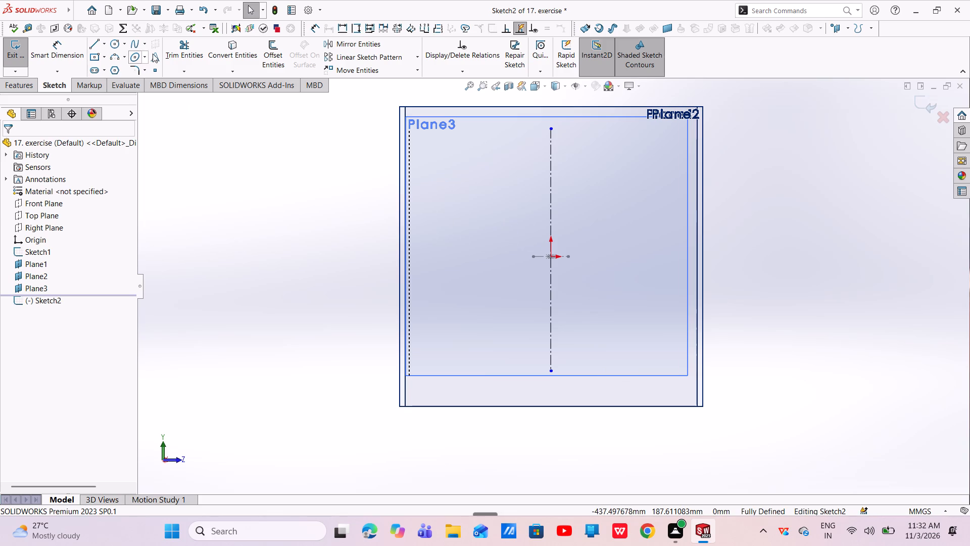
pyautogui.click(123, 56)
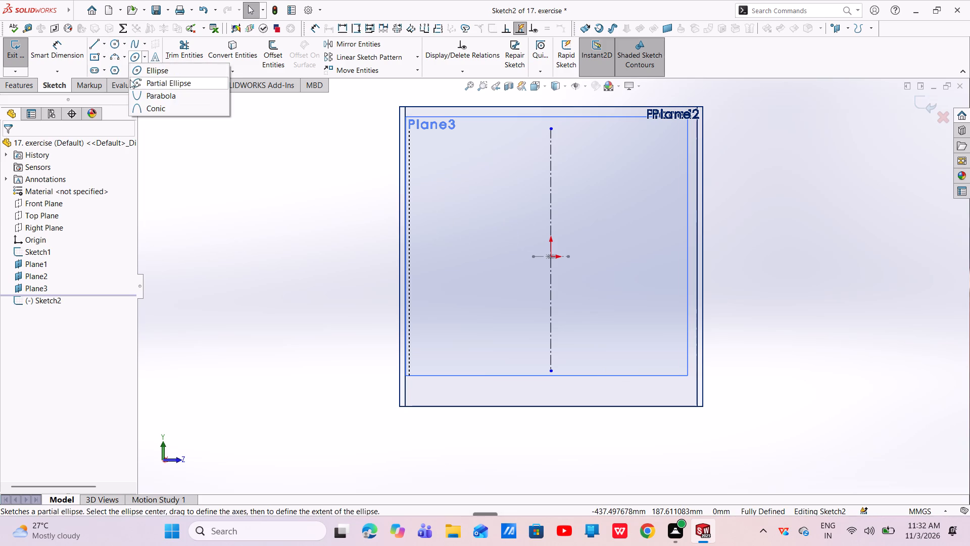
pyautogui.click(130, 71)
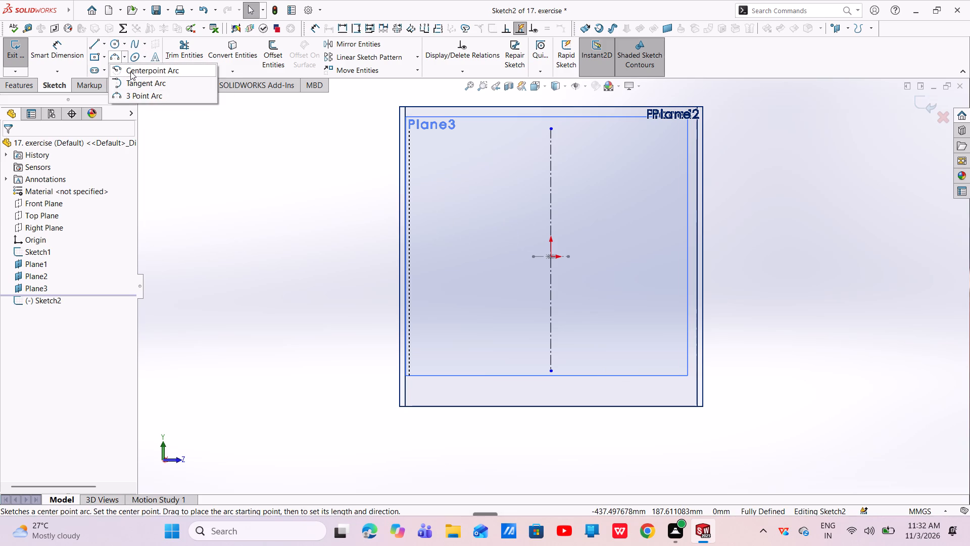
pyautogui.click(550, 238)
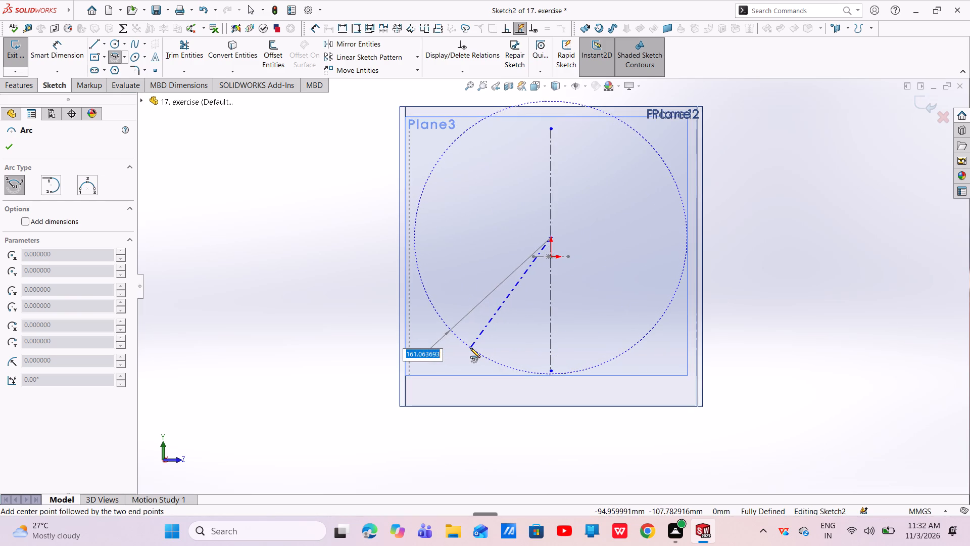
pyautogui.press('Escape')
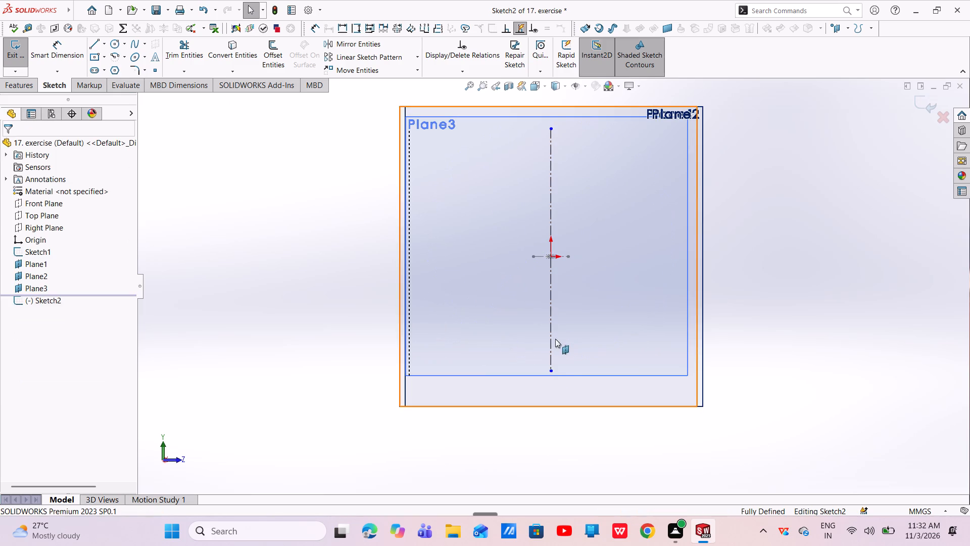
# Shorten the vertical centerline by moving its lower endpoint to about 105 mm below the origin.
pyautogui.moveTo(552, 371); pyautogui.dragTo(549, 345)
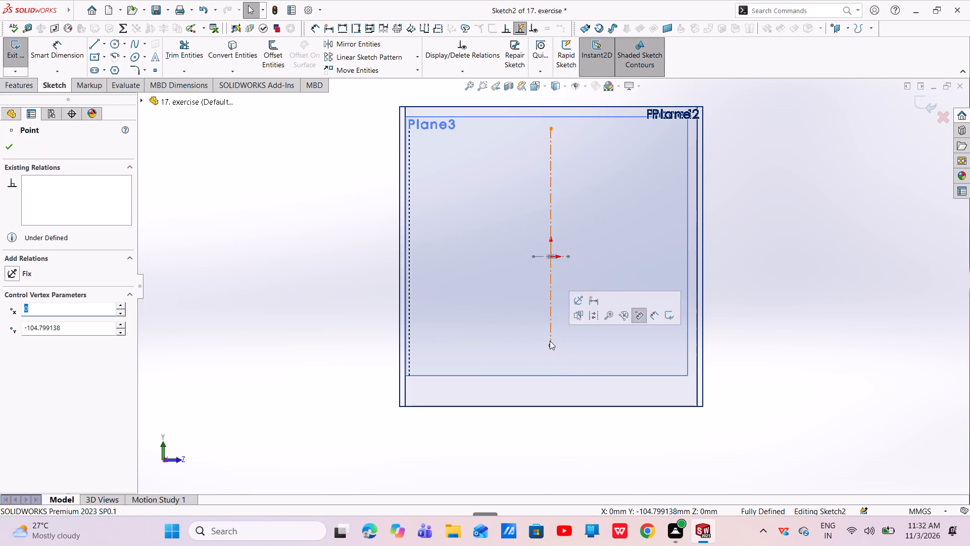
pyautogui.press('Escape')
pyautogui.press('Escape')
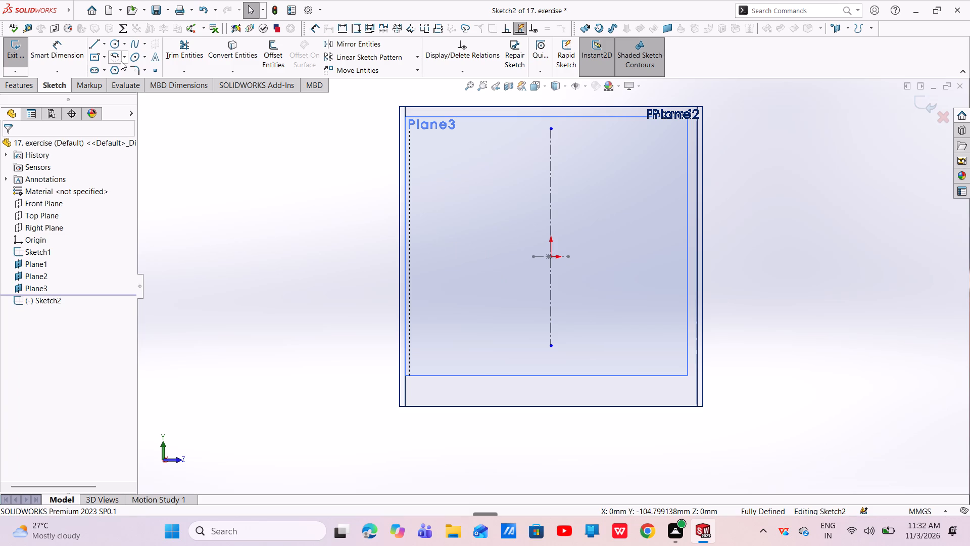
# Draw a centerpoint arc centred on the centerline about 30 mm above the origin, sweeping just below the centerline's lower end on both sides.
pyautogui.click(117, 56)
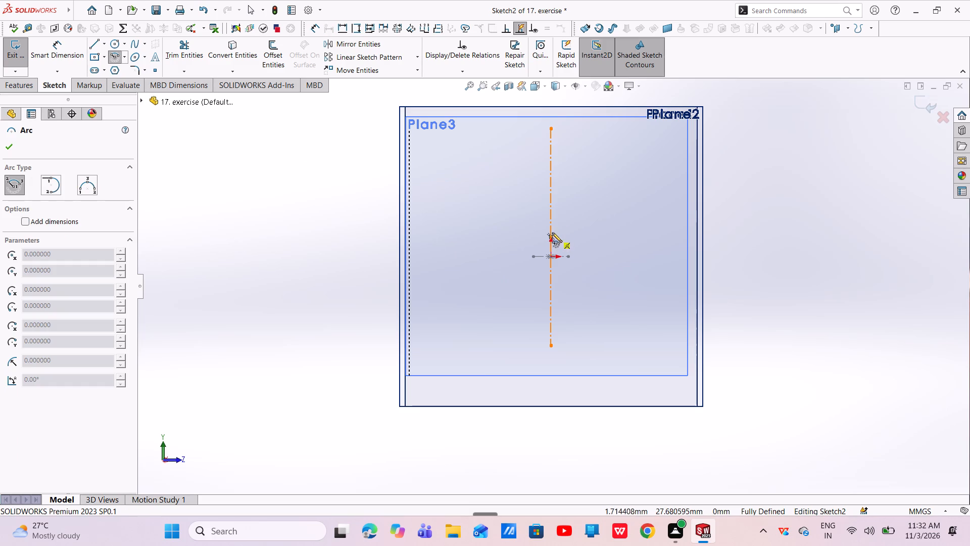
pyautogui.click(551, 231)
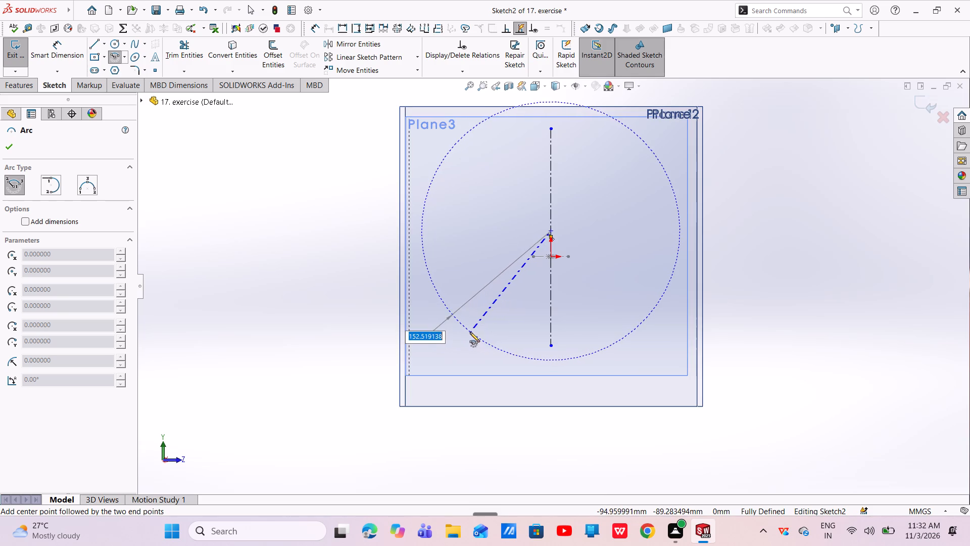
pyautogui.click(472, 329)
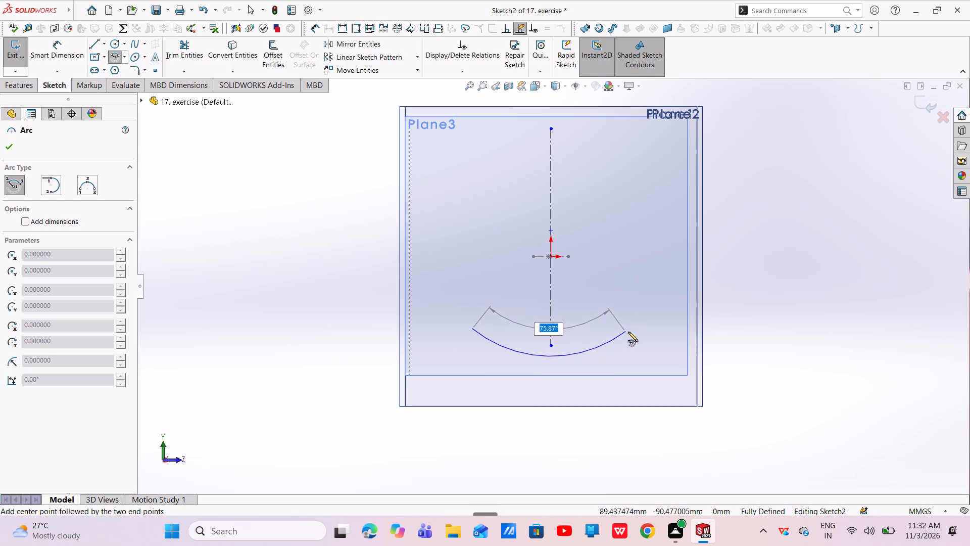
pyautogui.click(635, 321)
pyautogui.rightClick(634, 321)
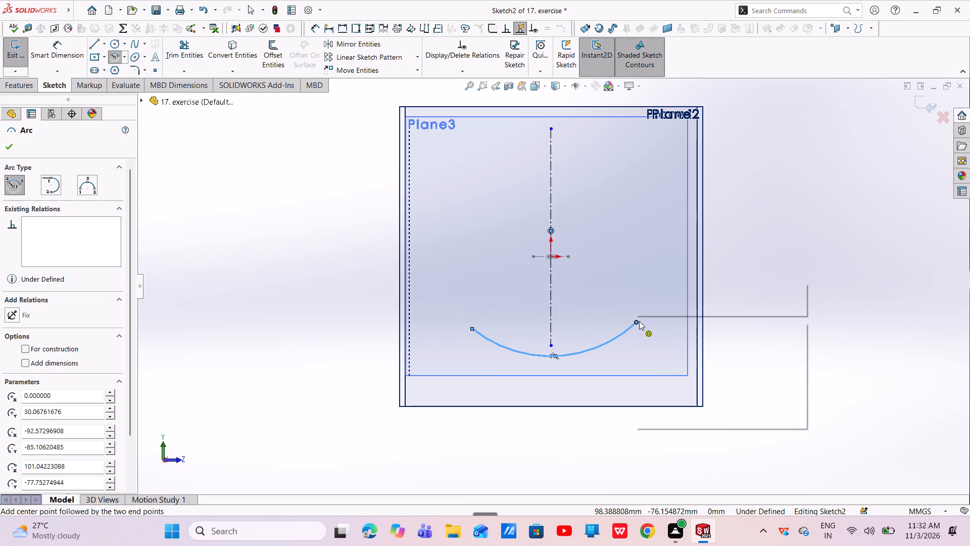
pyautogui.click(644, 327)
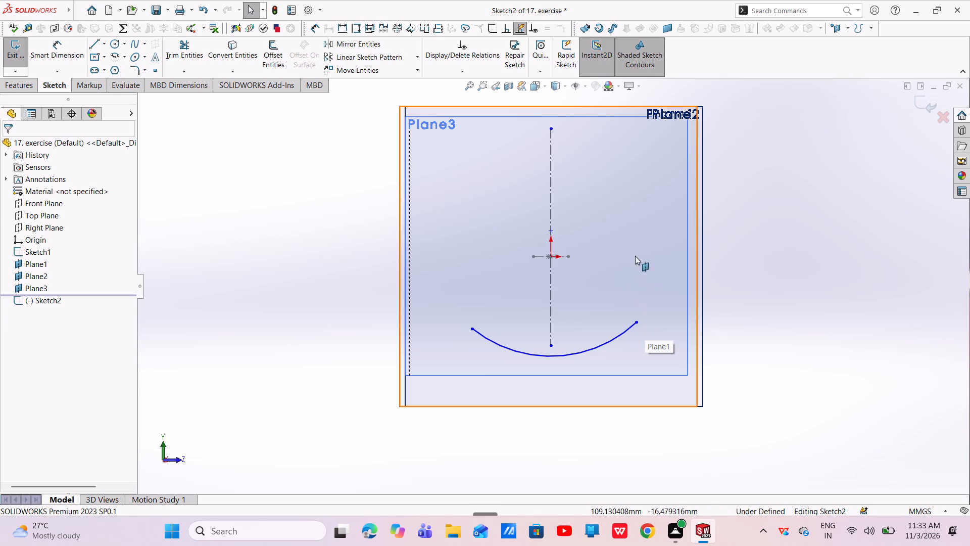
# Draw a second centerpoint arc from the existing arc's centre, sweeping about 95° above the centerline's upper end.
pyautogui.scroll(1, 588, 187)
pyautogui.scroll(-2, 587, 184)
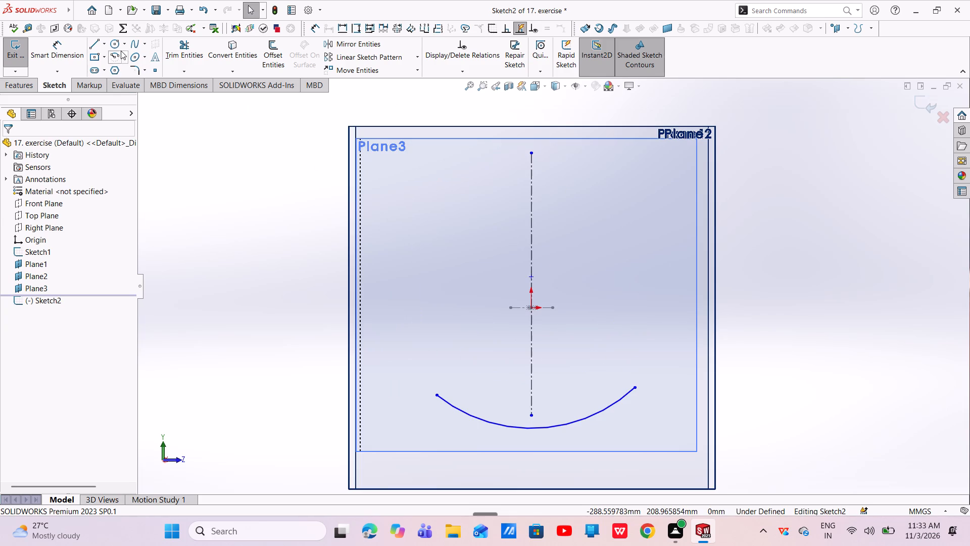
pyautogui.click(119, 52)
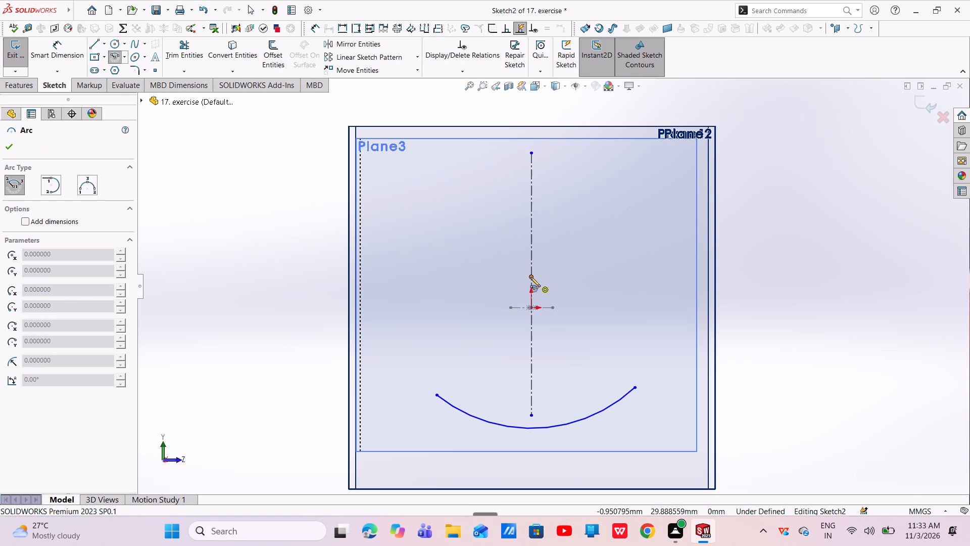
pyautogui.click(530, 277)
pyautogui.click(405, 166)
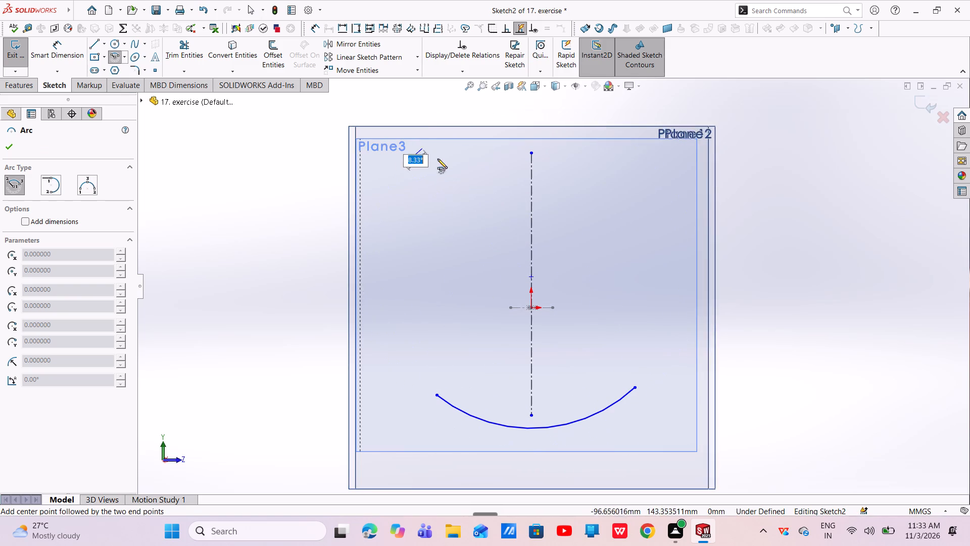
pyautogui.click(621, 191)
pyautogui.rightClick(620, 191)
pyautogui.click(632, 203)
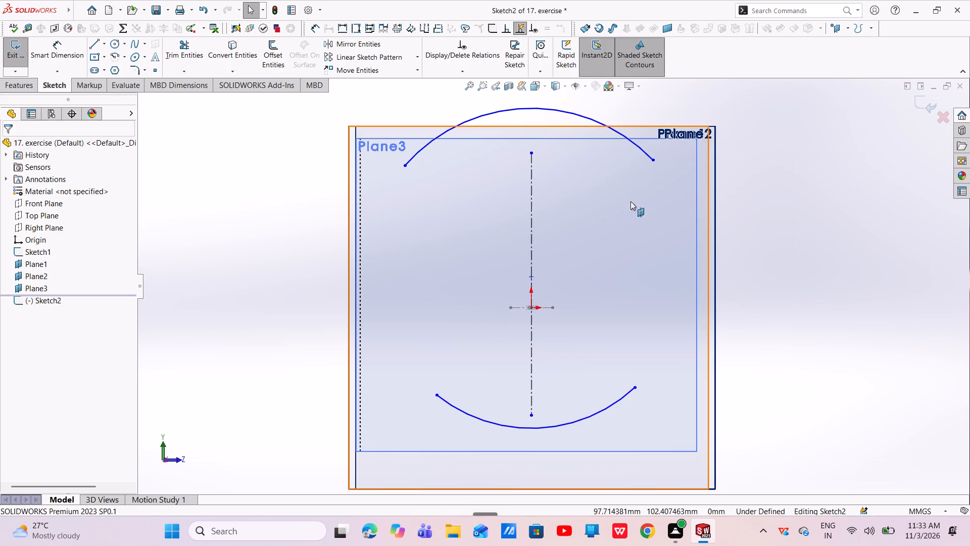
# Move the arcs' shared centre point down along the centerline, closer to the origin.
pyautogui.moveTo(531, 276); pyautogui.dragTo(530, 283)
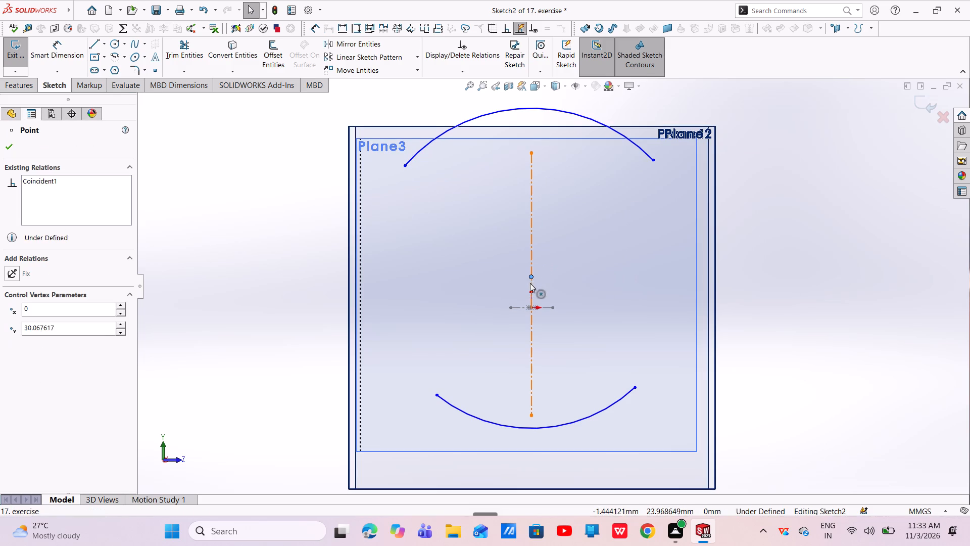
pyautogui.moveTo(530, 283); pyautogui.dragTo(528, 292)
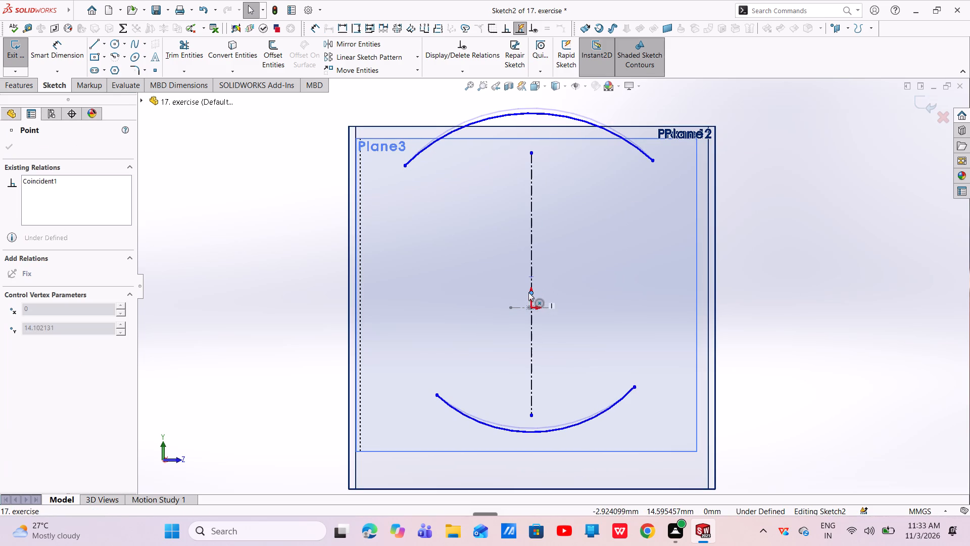
pyautogui.moveTo(528, 292); pyautogui.dragTo(529, 286)
pyautogui.click(756, 297)
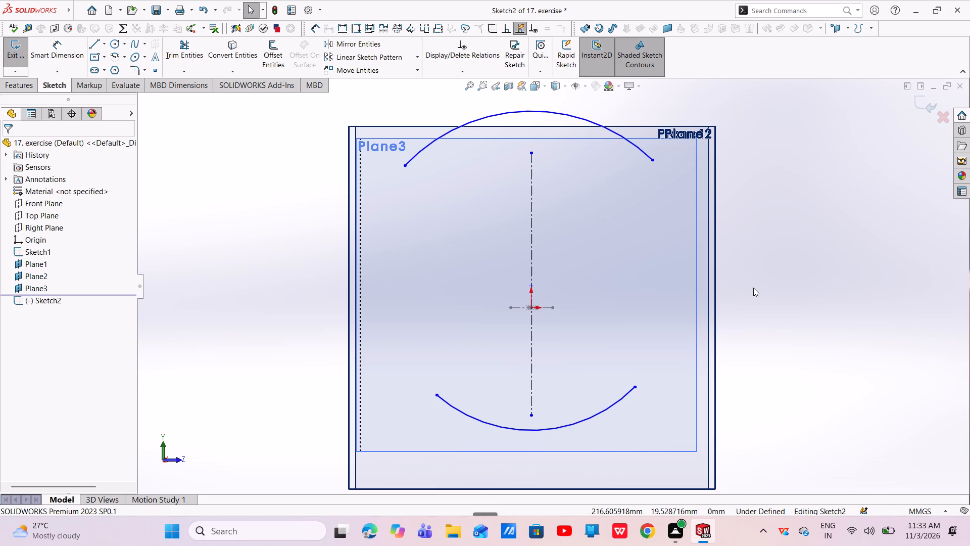
# Close the profile with two straight side lines joining the upper arc's endpoints to the lower arc's endpoints.
pyautogui.click(91, 40)
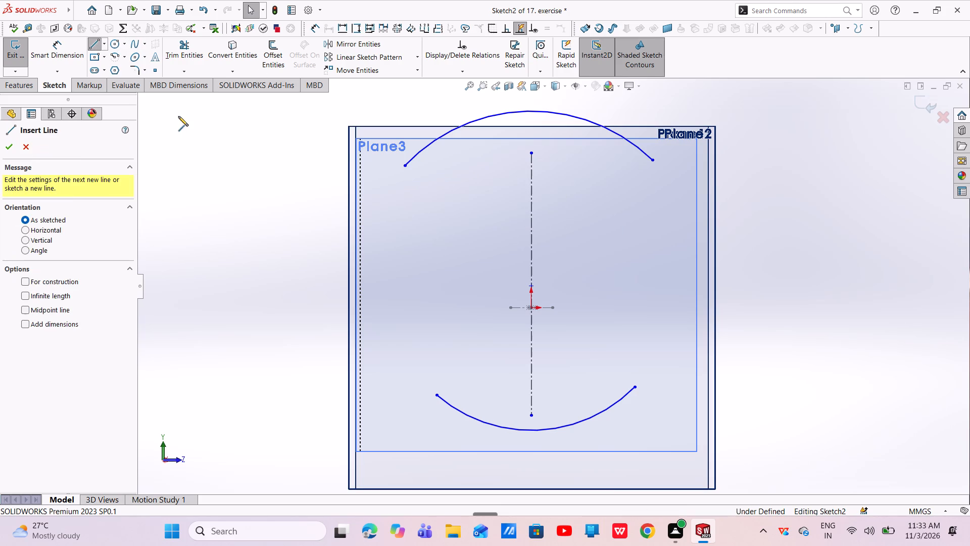
pyautogui.click(404, 167)
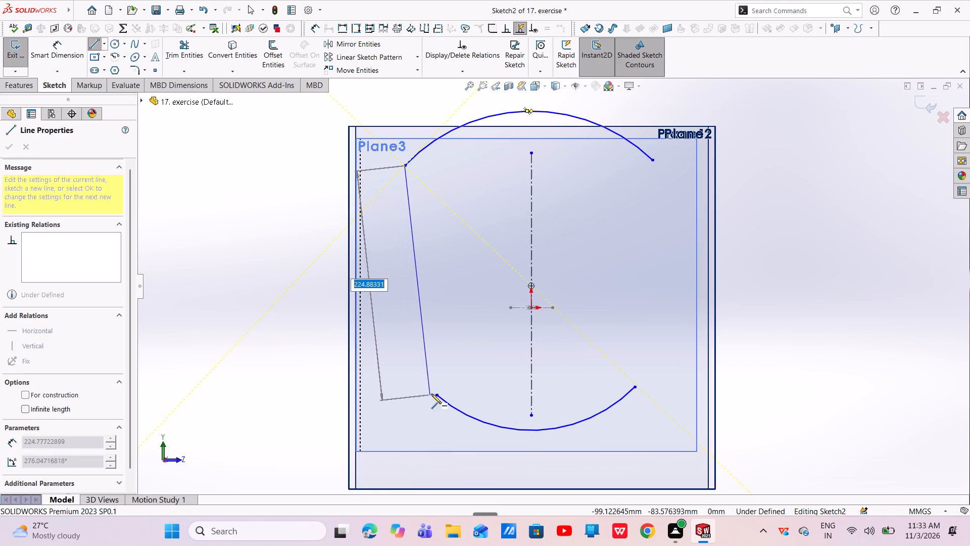
pyautogui.click(435, 393)
pyautogui.rightClick(435, 393)
pyautogui.click(456, 401)
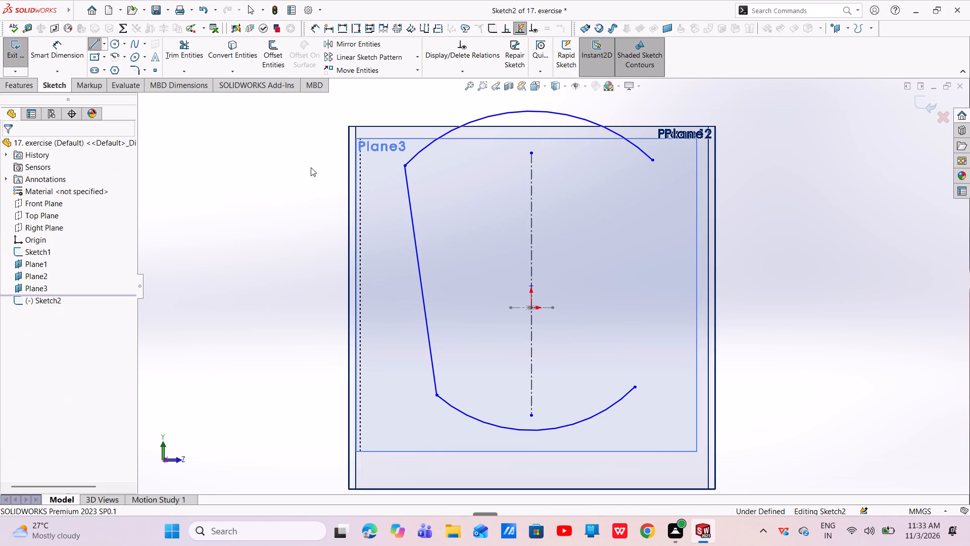
pyautogui.click(98, 42)
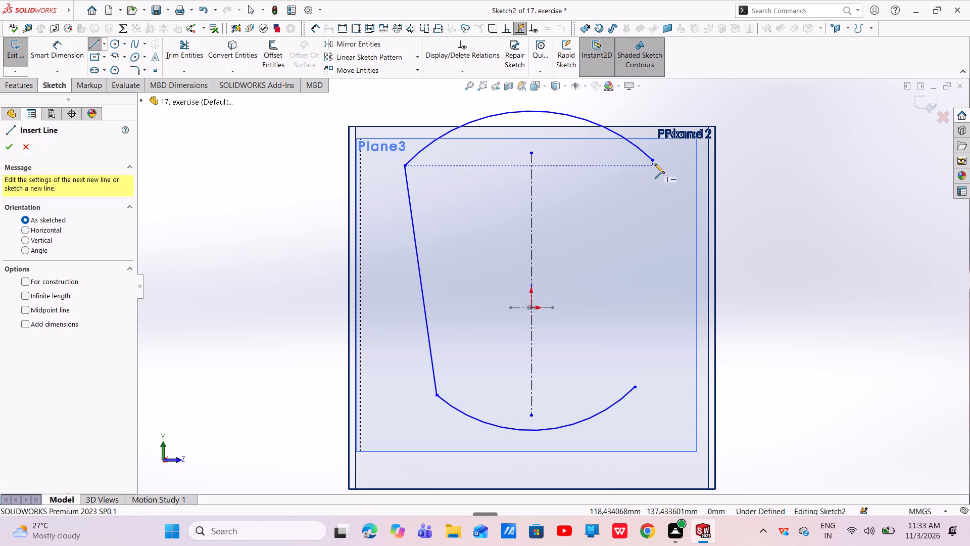
pyautogui.click(654, 159)
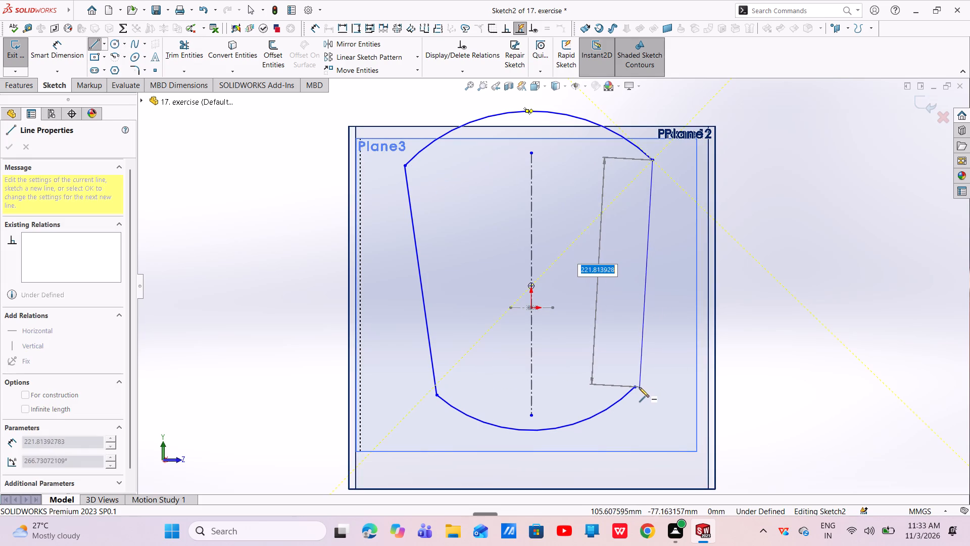
pyautogui.click(635, 388)
pyautogui.rightClick(635, 388)
pyautogui.click(648, 395)
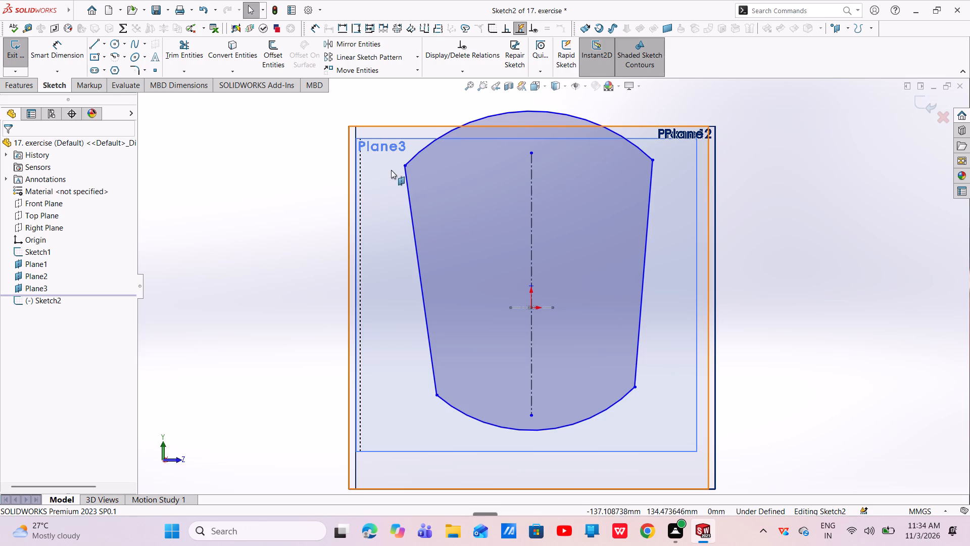
# Add a horizontal relation between the upper arc's two endpoints and another between the lower arc's two endpoints.
pyautogui.click(404, 166)
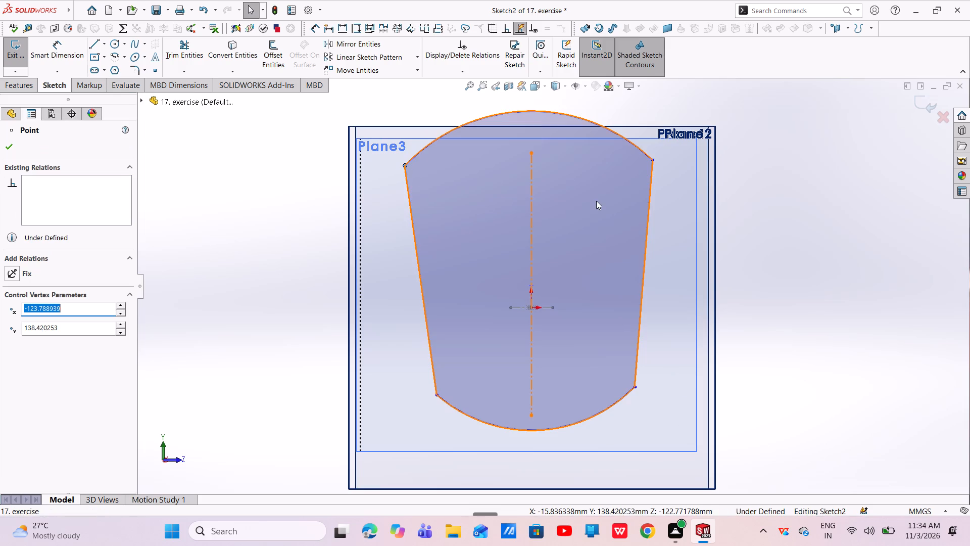
pyautogui.keyDown('ctrl'); pyautogui.click(653, 160); pyautogui.keyUp('ctrl')
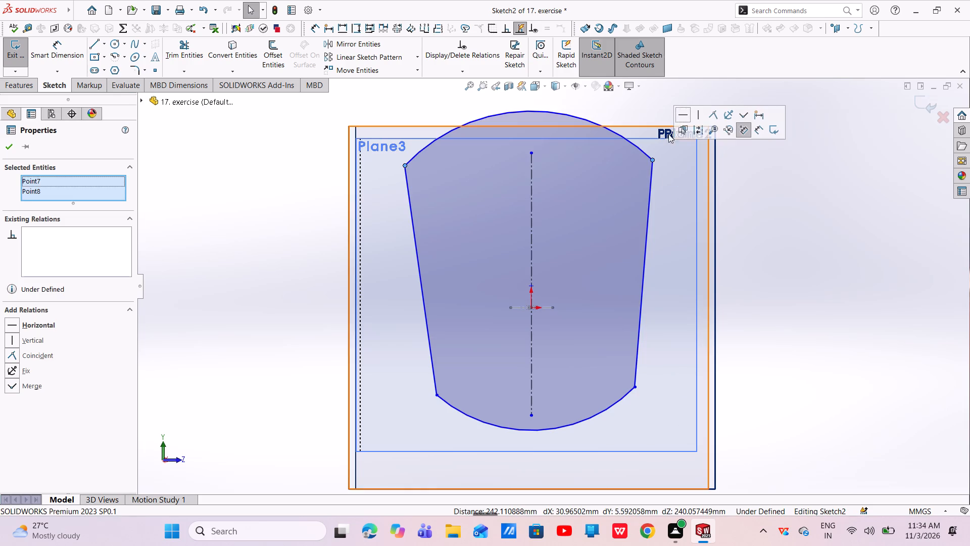
pyautogui.click(678, 115)
pyautogui.press('Escape')
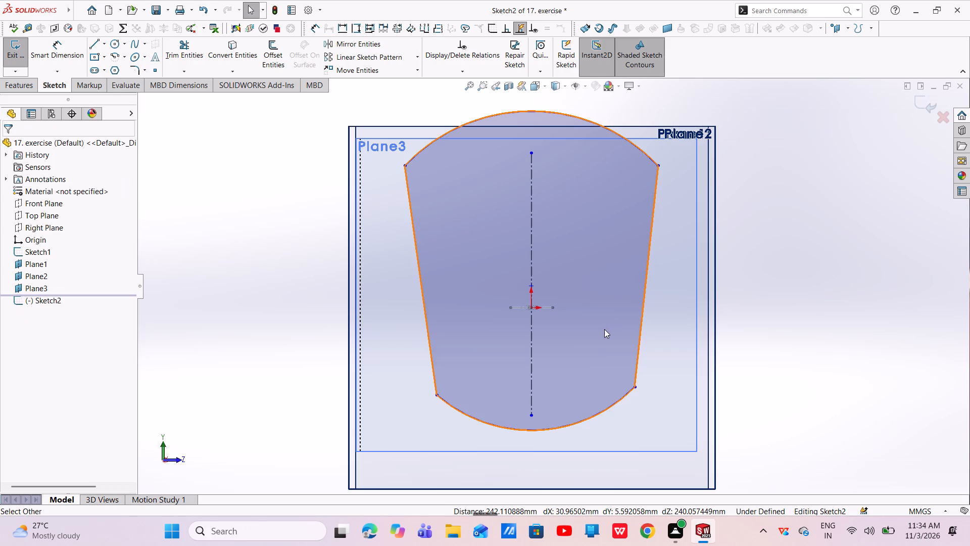
pyautogui.click(635, 387)
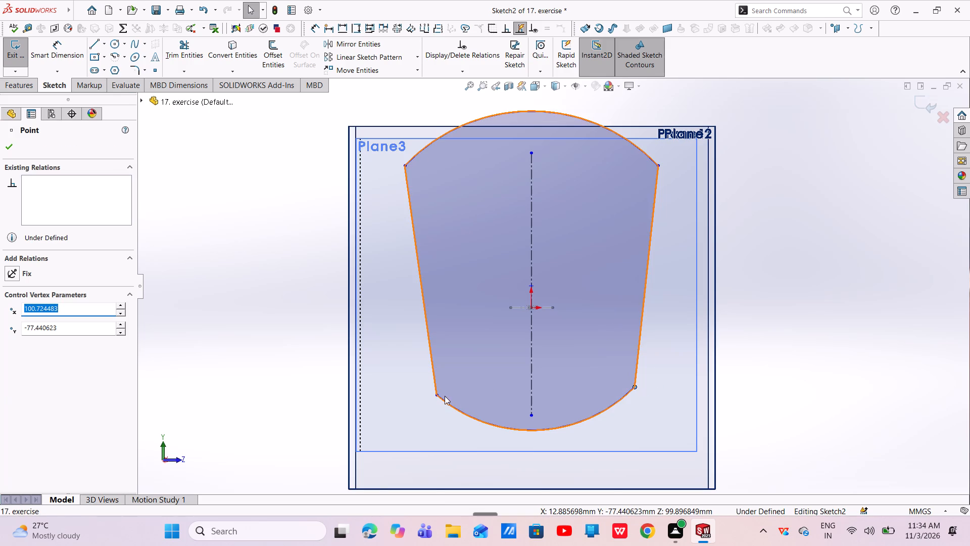
pyautogui.keyDown('ctrl'); pyautogui.click(437, 395); pyautogui.keyUp('ctrl')
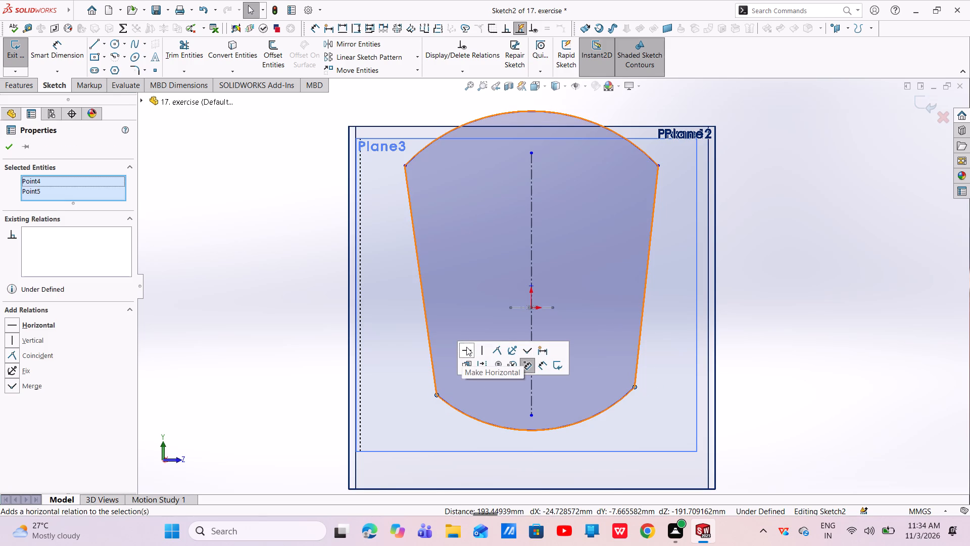
pyautogui.click(465, 349)
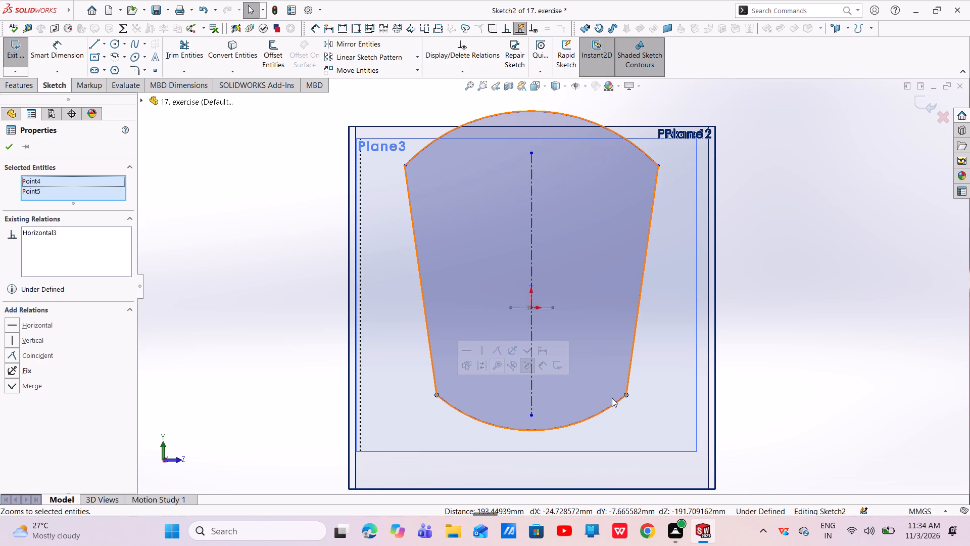
# Make the two slanted side lines symmetric about the vertical centerline.
pyautogui.click(531, 379)
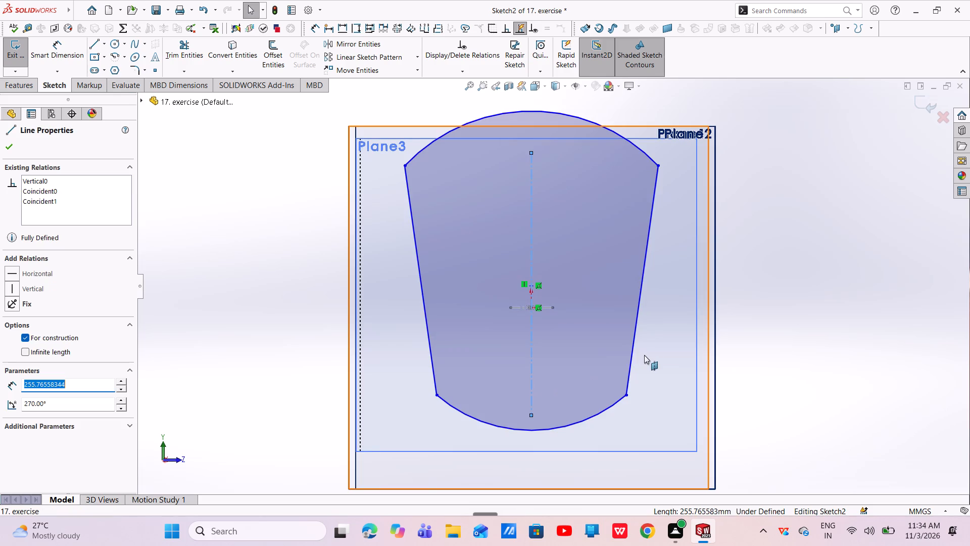
pyautogui.keyDown('ctrl'); pyautogui.click(635, 337); pyautogui.keyUp('ctrl')
pyautogui.keyDown('ctrl'); pyautogui.click(430, 344); pyautogui.keyUp('ctrl')
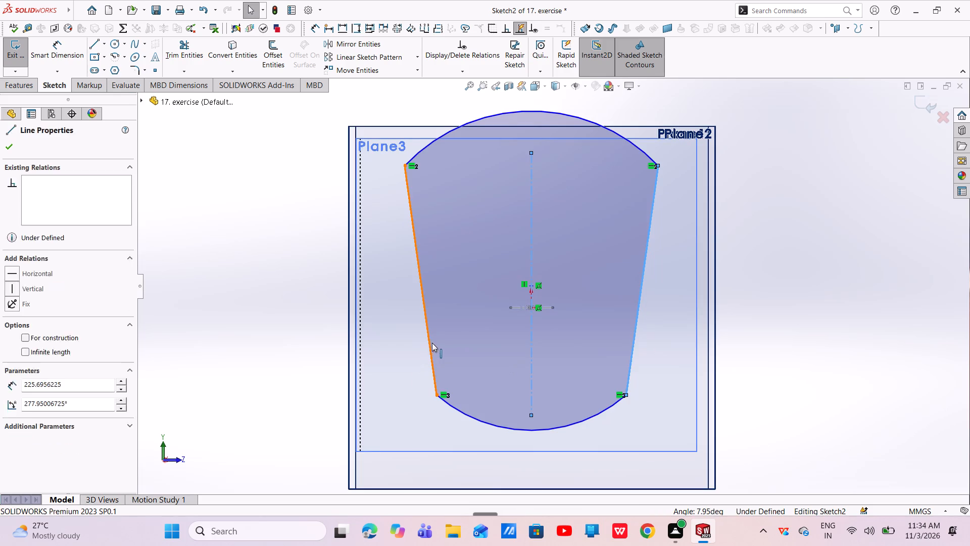
pyautogui.click(535, 296)
pyautogui.press('Escape')
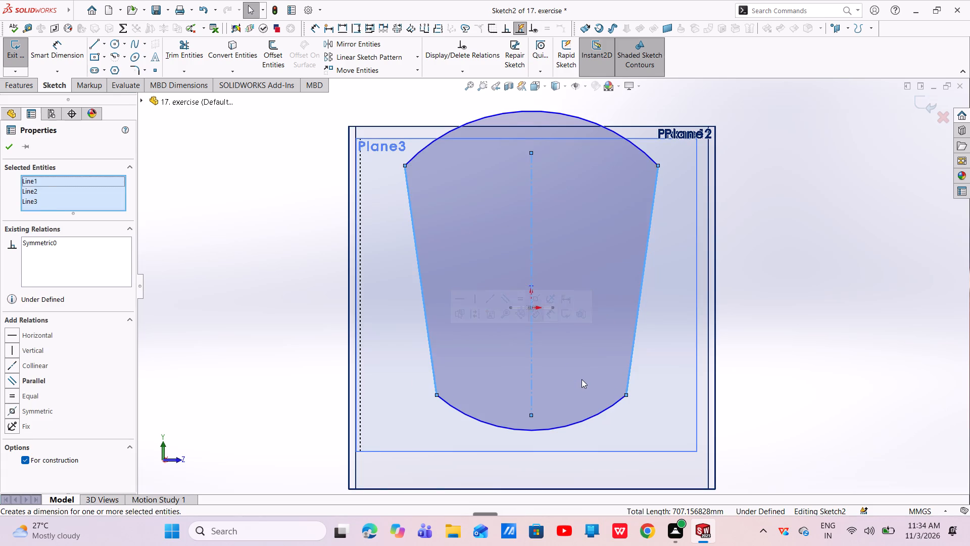
pyautogui.press('Escape')
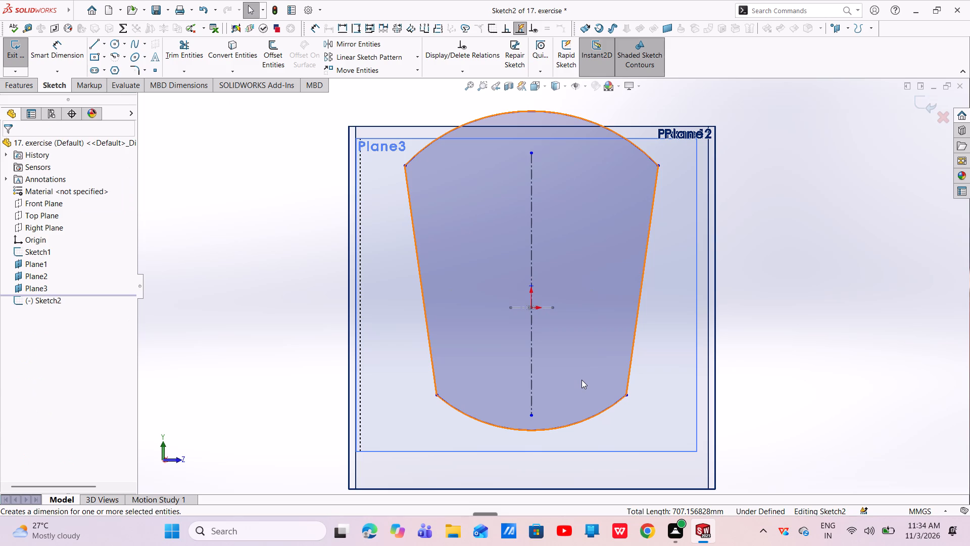
# Dimension the width between the upper arc's endpoints as 50 mm.
pyautogui.scroll(2, 612, 176)
pyautogui.scroll(-3, 576, 88)
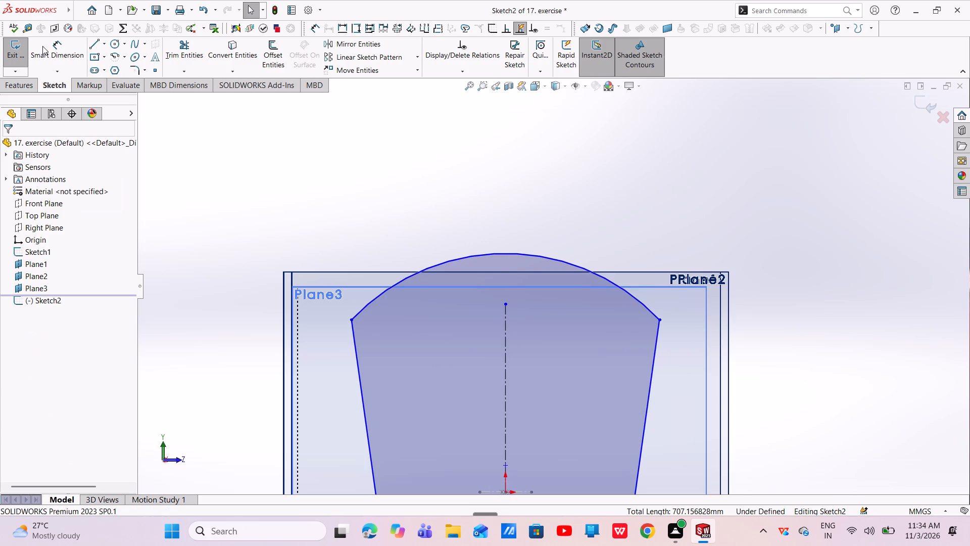
pyautogui.click(42, 46)
pyautogui.click(352, 320)
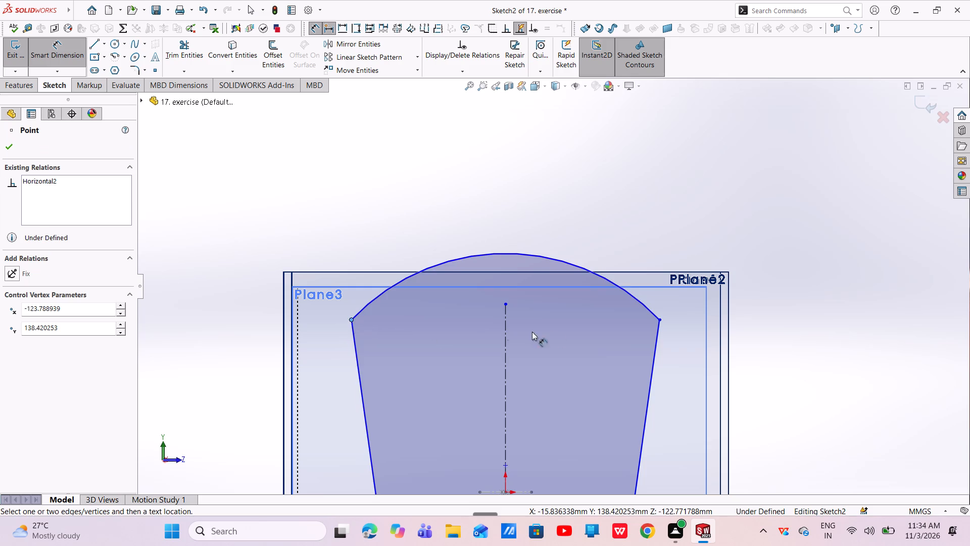
pyautogui.click(658, 318)
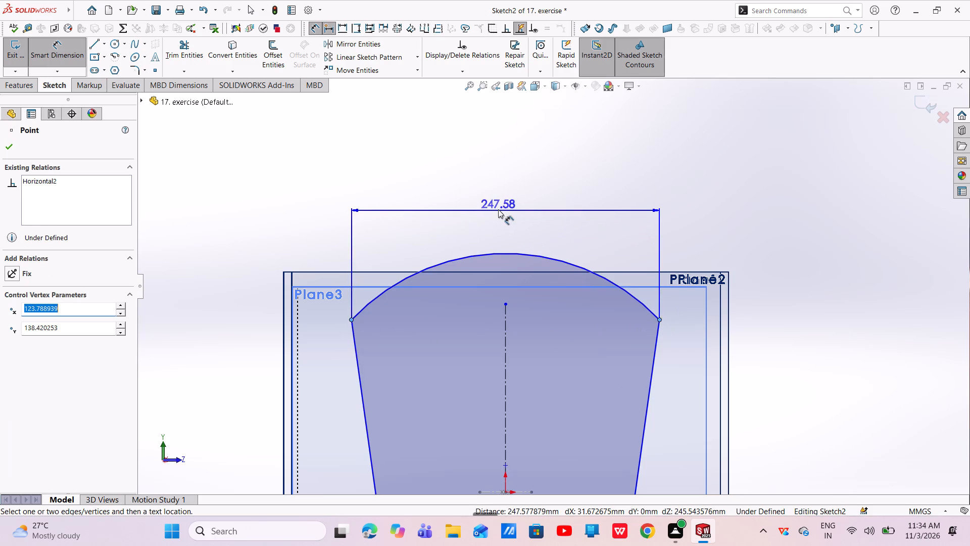
pyautogui.click(498, 209)
pyautogui.press('BackSpace')
pyautogui.write('50')
pyautogui.press('Return')
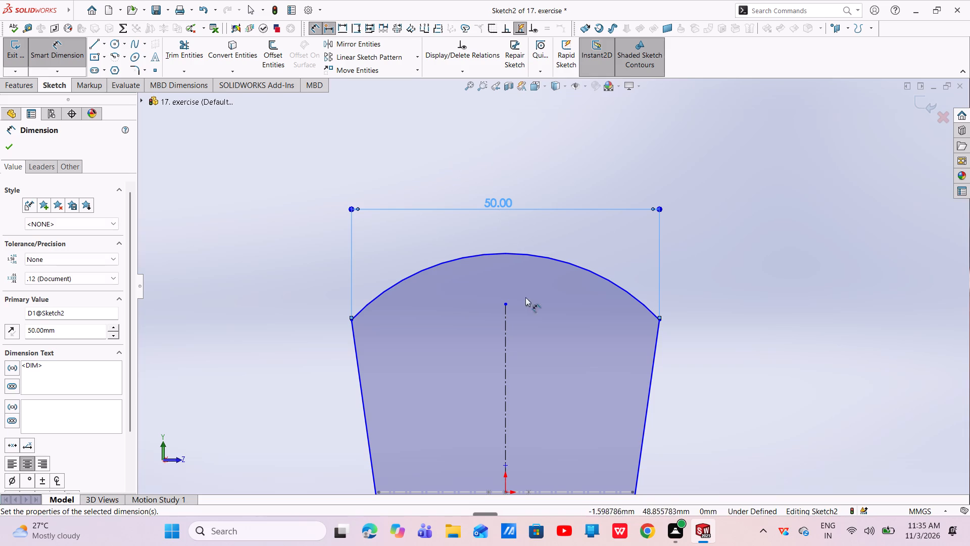
# Dimension the width between the lower arc's endpoints as 62 mm.
pyautogui.scroll(2, 587, 366)
pyautogui.scroll(-1, 587, 366)
pyautogui.scroll(5, 587, 366)
pyautogui.scroll(-4, 545, 405)
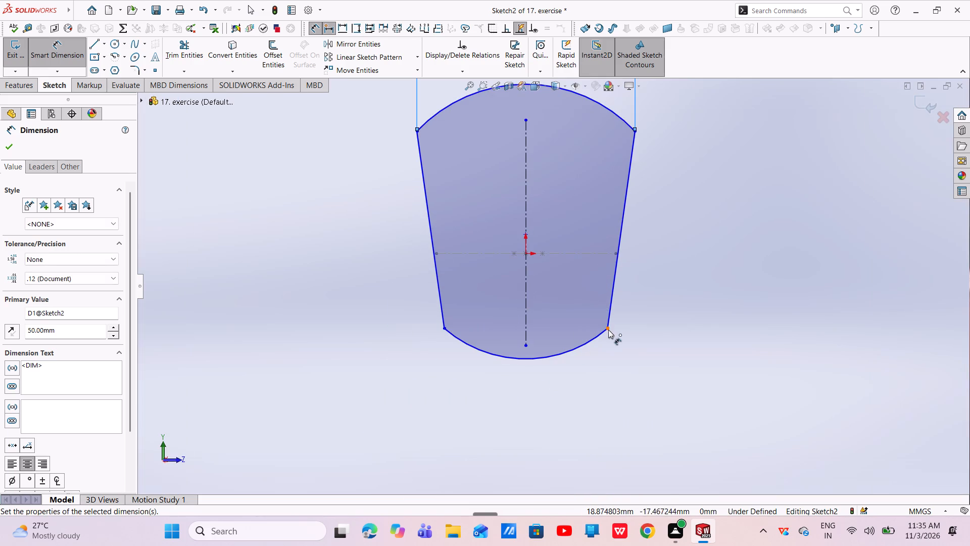
pyautogui.click(608, 329)
pyautogui.click(443, 328)
pyautogui.click(516, 401)
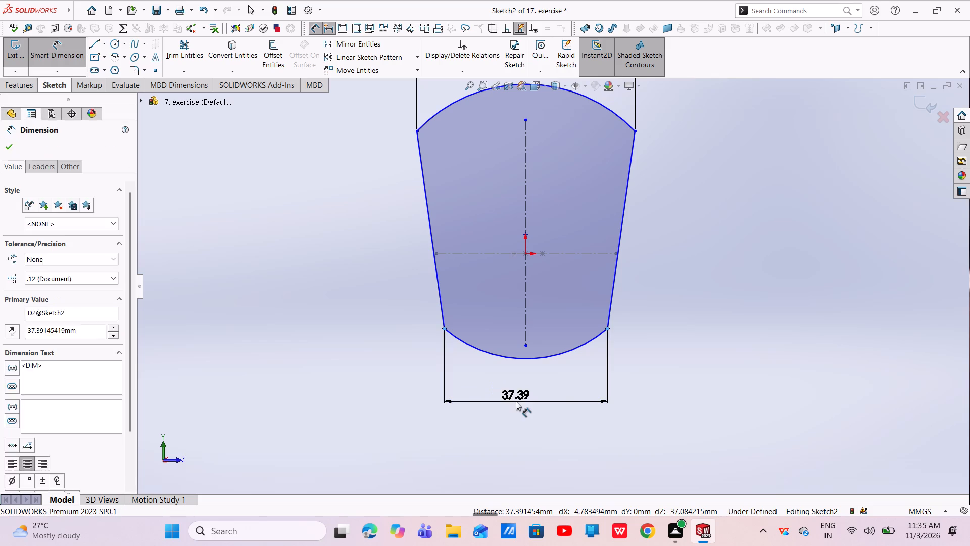
pyautogui.press('BackSpace')
pyautogui.write('62')
pyautogui.press('Return')
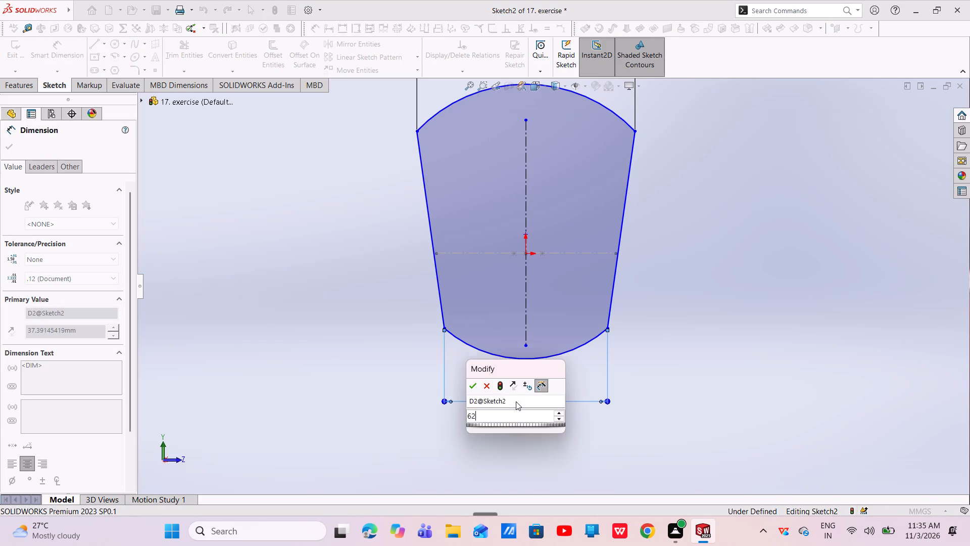
pyautogui.scroll(1, 548, 419)
pyautogui.scroll(-1, 548, 419)
pyautogui.scroll(10, 548, 419)
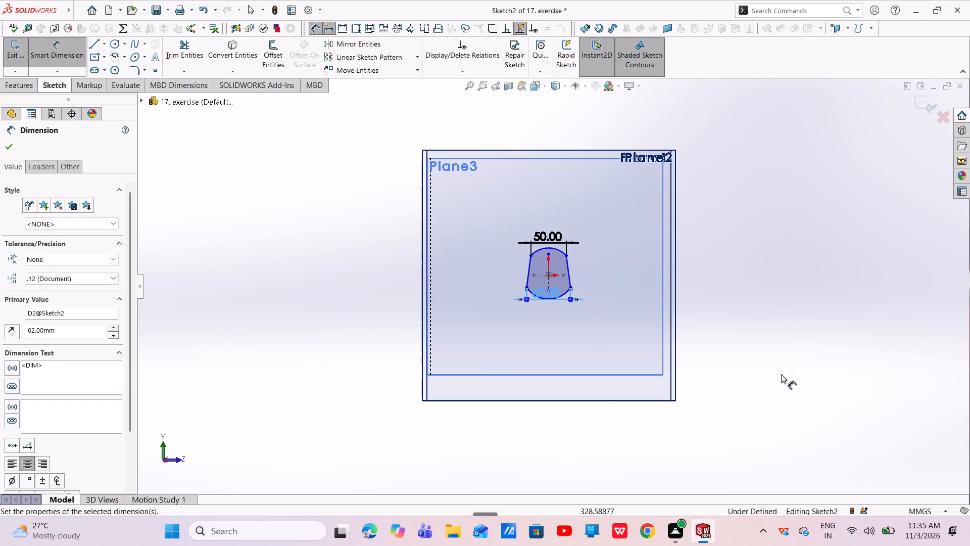
pyautogui.click(783, 371)
# Dimension the vertical distance between the arcs' shared center point and the origin as 8 mm.
pyautogui.scroll(-6, 559, 240)
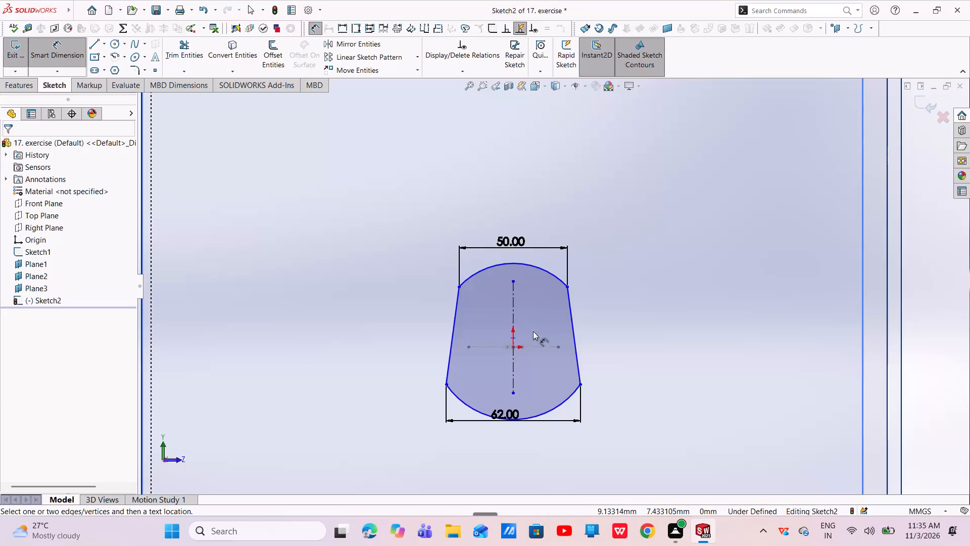
pyautogui.scroll(-5, 517, 310)
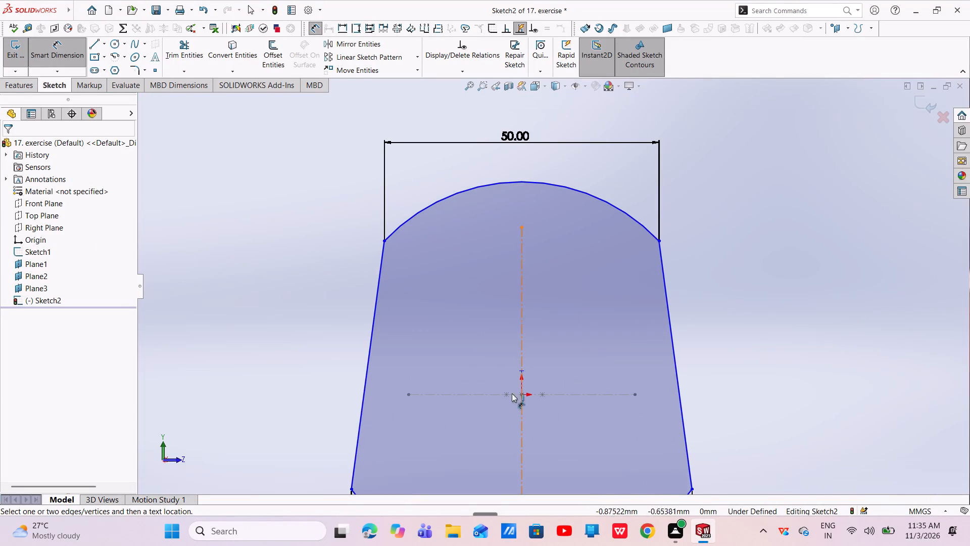
pyautogui.click(523, 372)
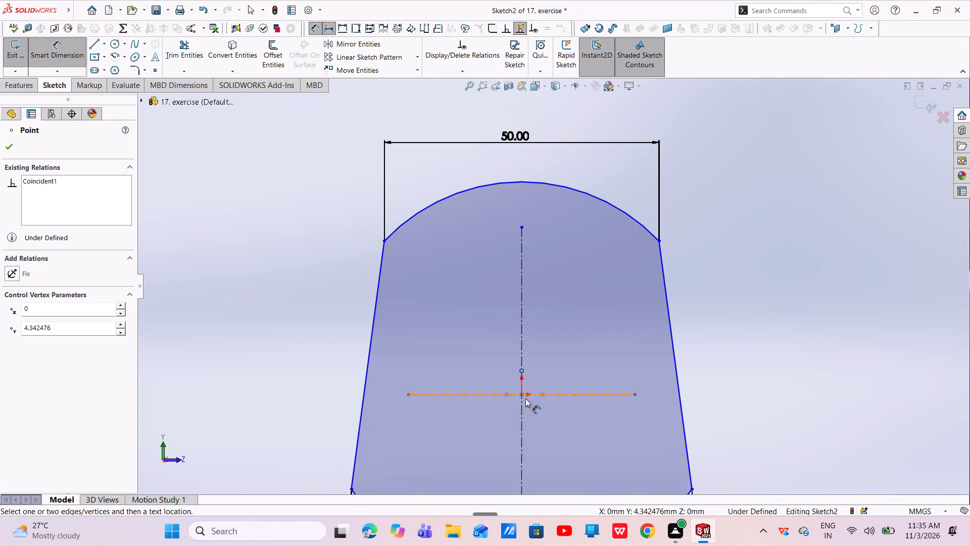
pyautogui.click(521, 395)
pyautogui.click(773, 383)
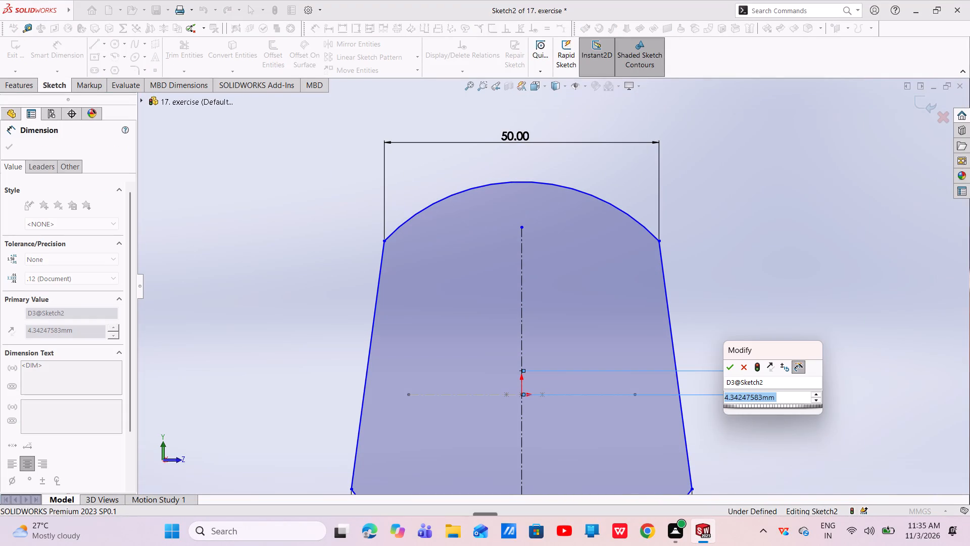
pyautogui.press('BackSpace')
pyautogui.press('8')
pyautogui.press('Return')
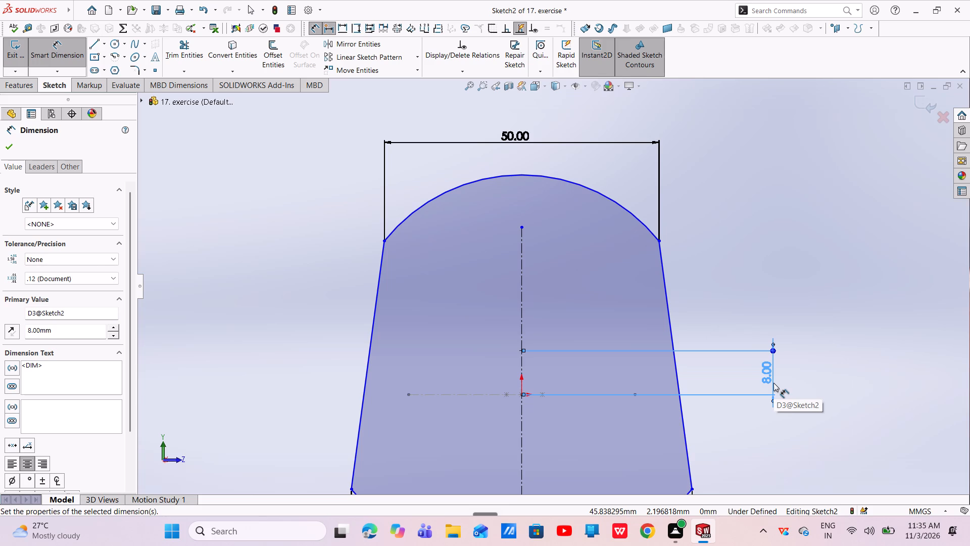
# Dimension the lower arc's radius as 32 mm.
pyautogui.scroll(6, 604, 382)
pyautogui.scroll(-3, 596, 392)
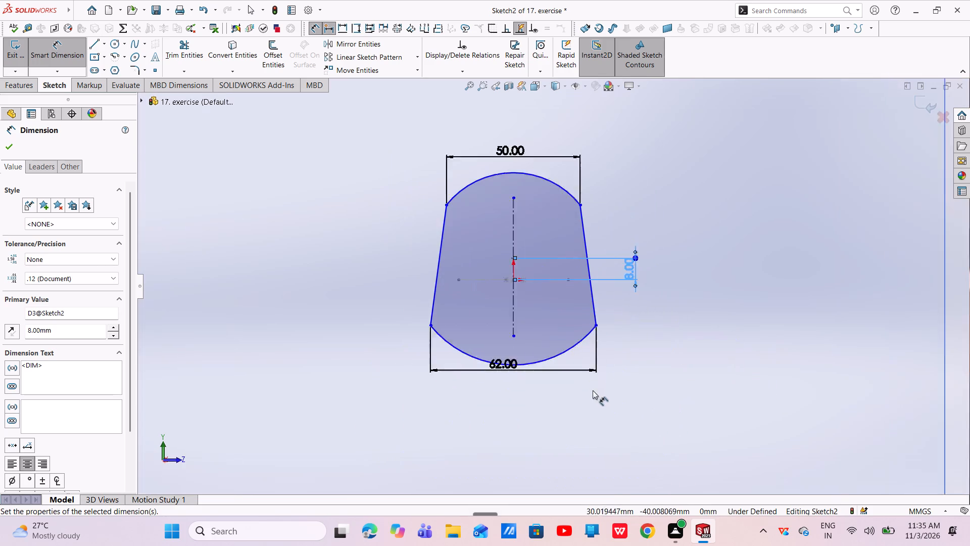
pyautogui.click(537, 345)
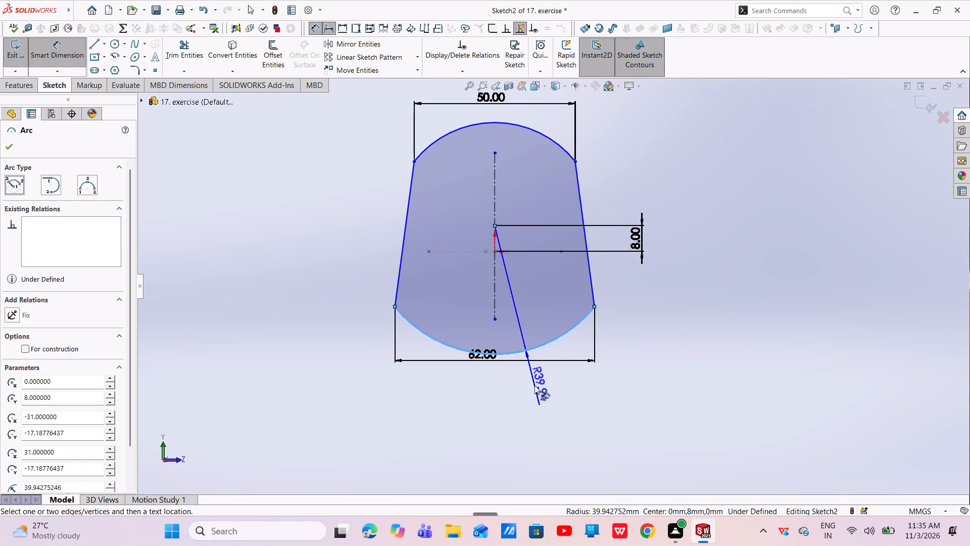
pyautogui.click(535, 385)
pyautogui.press('BackSpace')
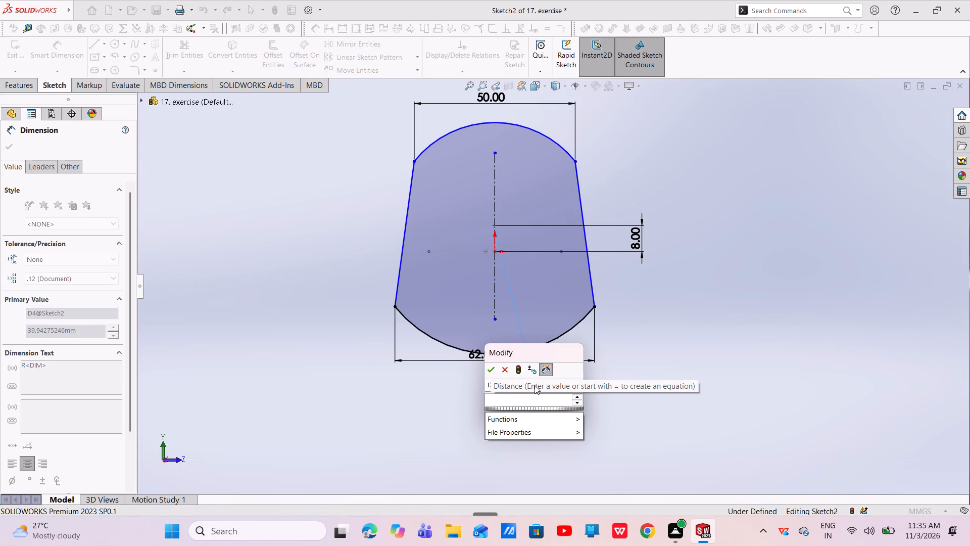
pyautogui.write('32')
pyautogui.press('Return')
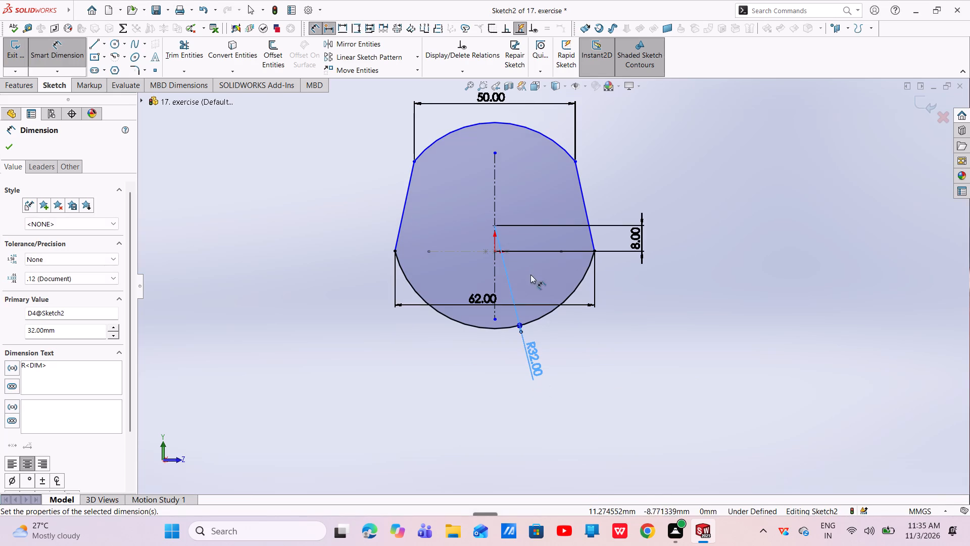
# Dimension the upper arc's radius as 39.29 mm.
pyautogui.scroll(1, 504, 211)
pyautogui.scroll(-5, 504, 154)
pyautogui.click(459, 201)
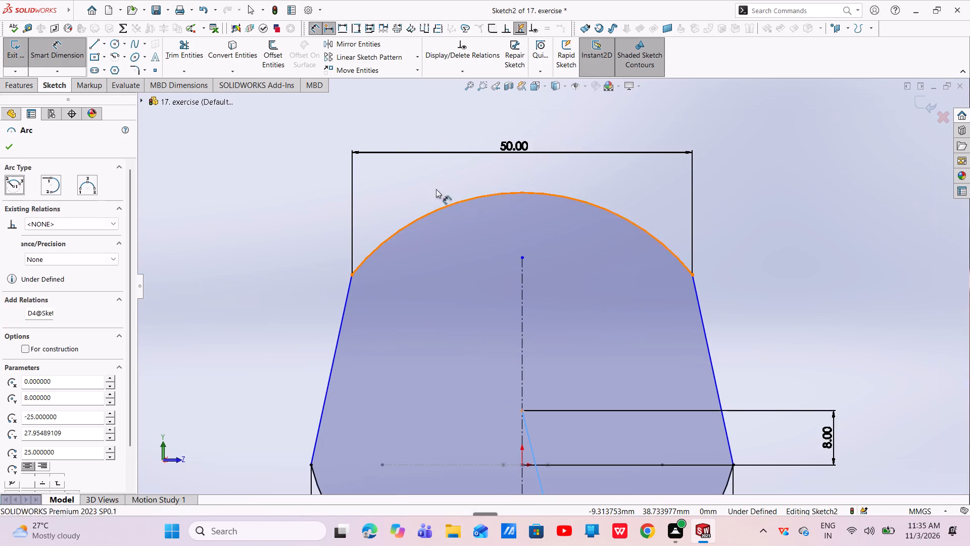
pyautogui.click(420, 181)
pyautogui.press('BackSpace')
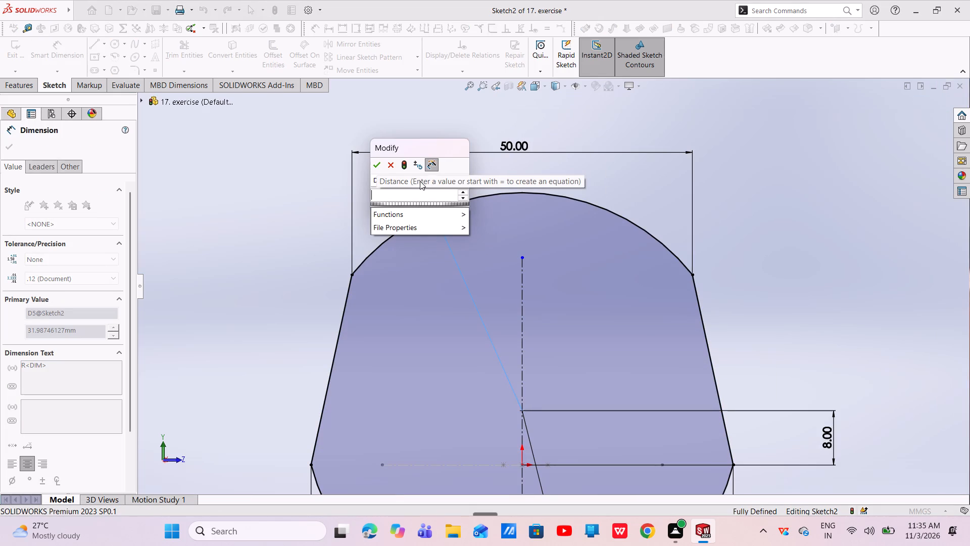
pyautogui.write('39.29')
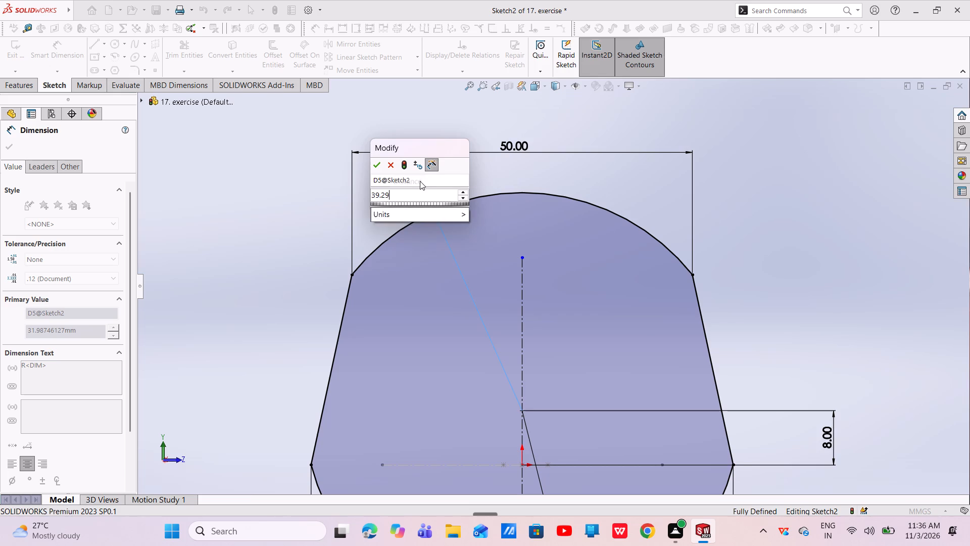
pyautogui.press('Return')
pyautogui.scroll(3, 545, 280)
pyautogui.scroll(2, 577, 304)
pyautogui.click(340, 283)
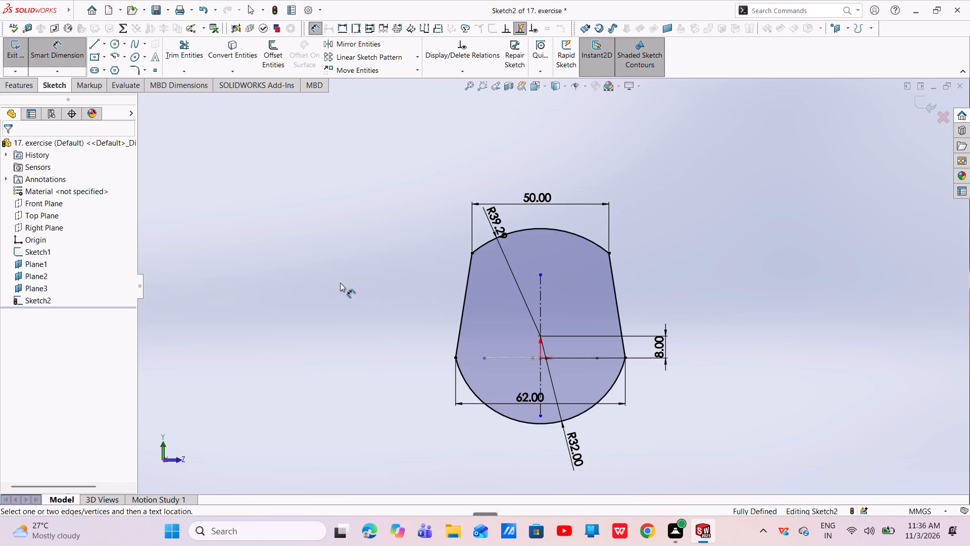
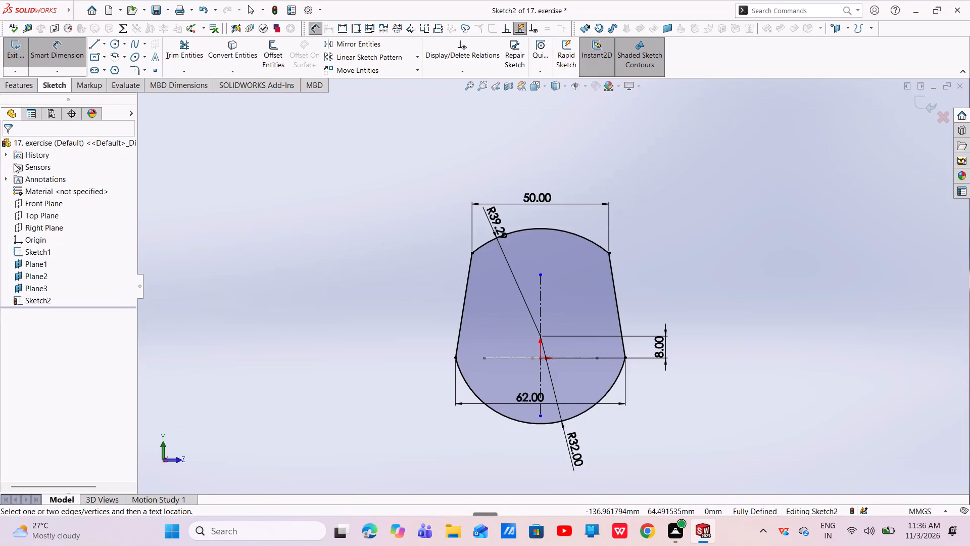
# Exit the profile sketch and begin a boss extrusion of it that starts from Plane1.
pyautogui.click(923, 107)
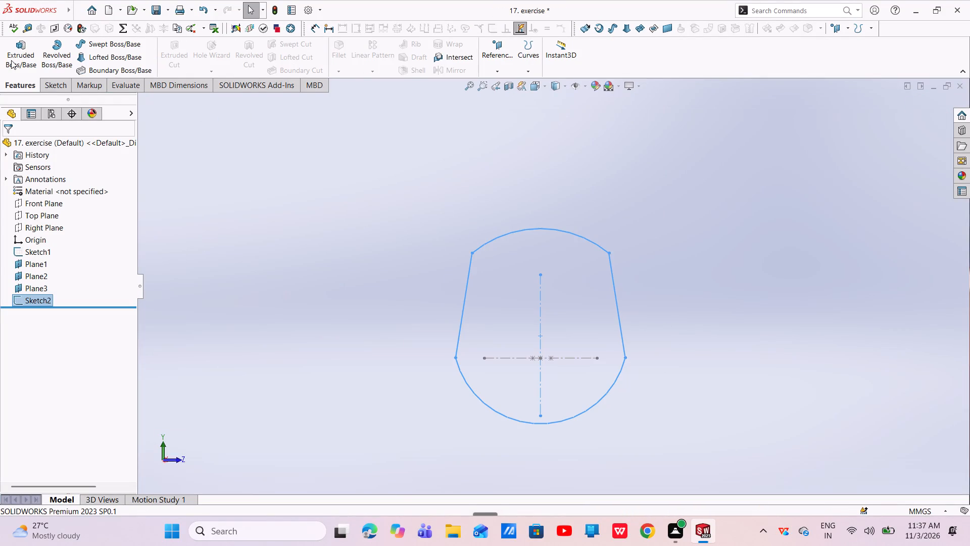
pyautogui.click(10, 52)
pyautogui.click(90, 178)
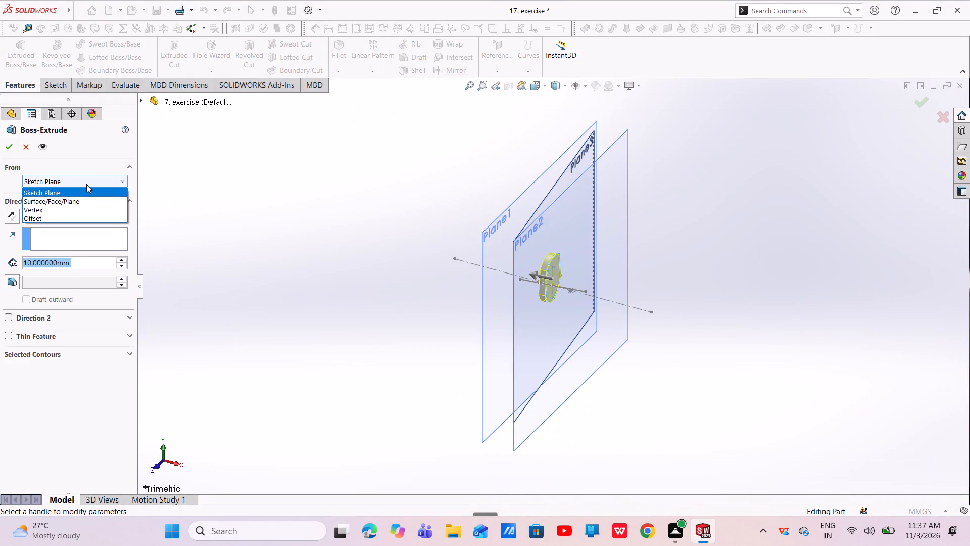
pyautogui.click(81, 198)
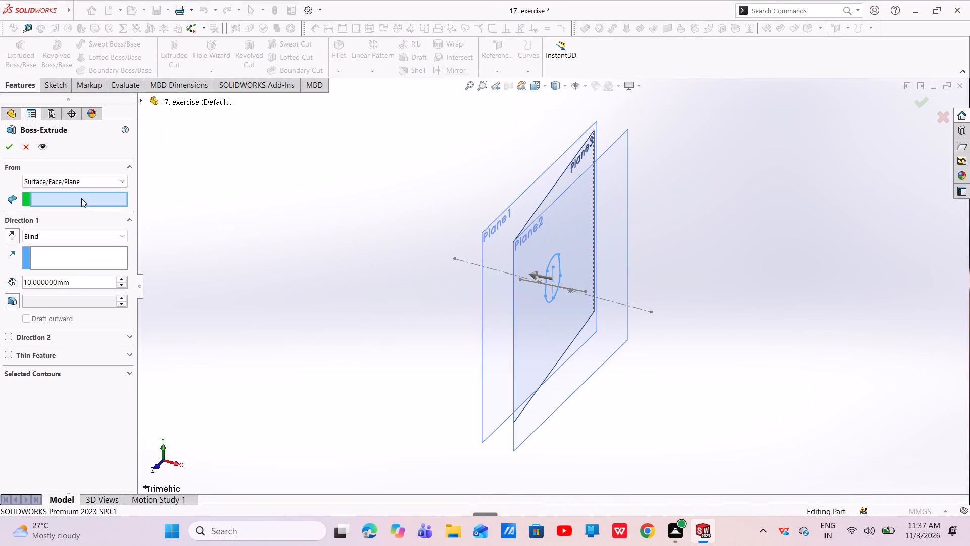
pyautogui.scroll(-3, 644, 250)
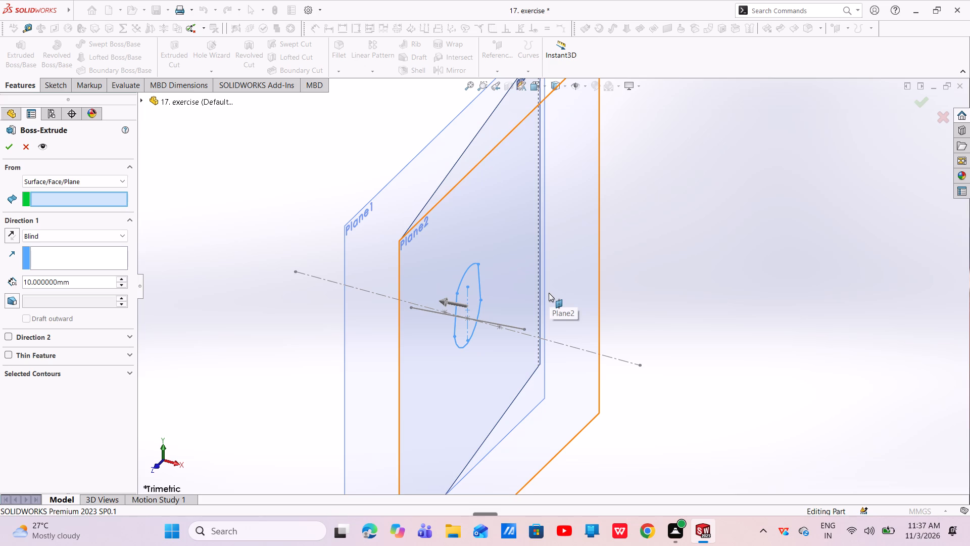
pyautogui.click(367, 210)
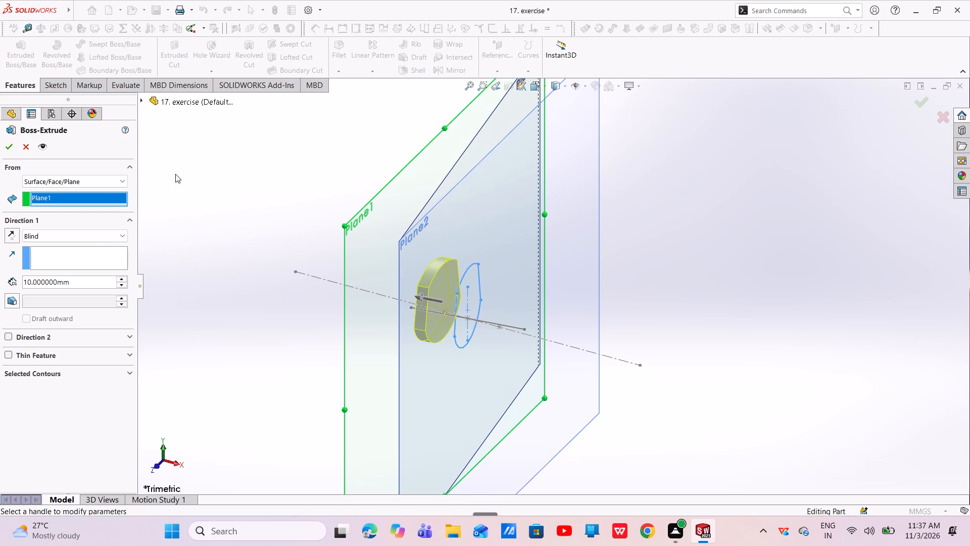
# Set the extrusion's first direction to end Up To Surface at Plane2.
pyautogui.click(96, 242)
pyautogui.click(103, 238)
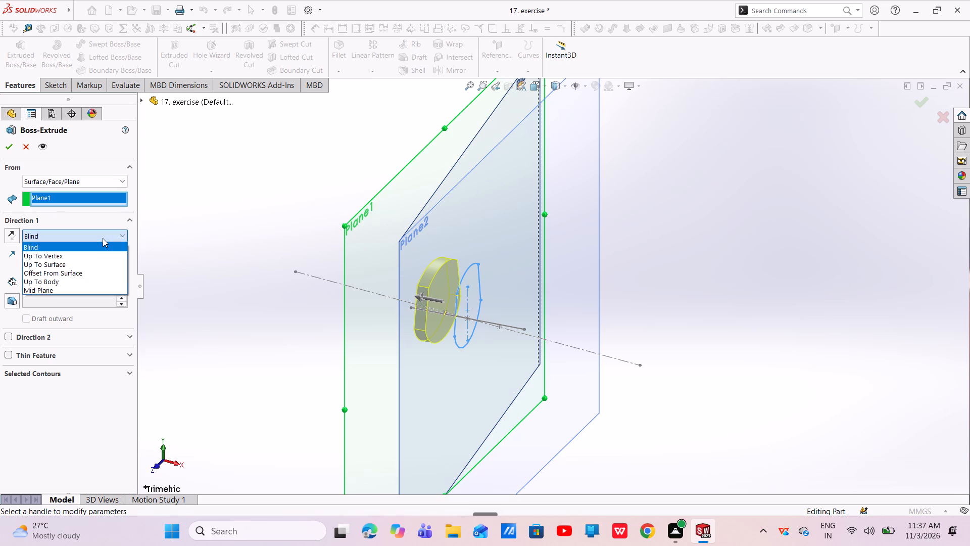
pyautogui.click(83, 271)
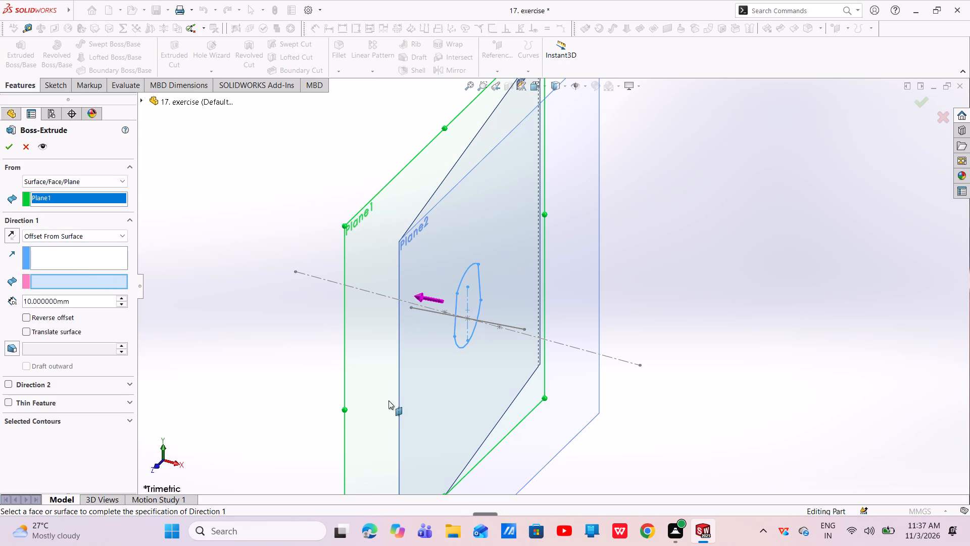
pyautogui.click(401, 411)
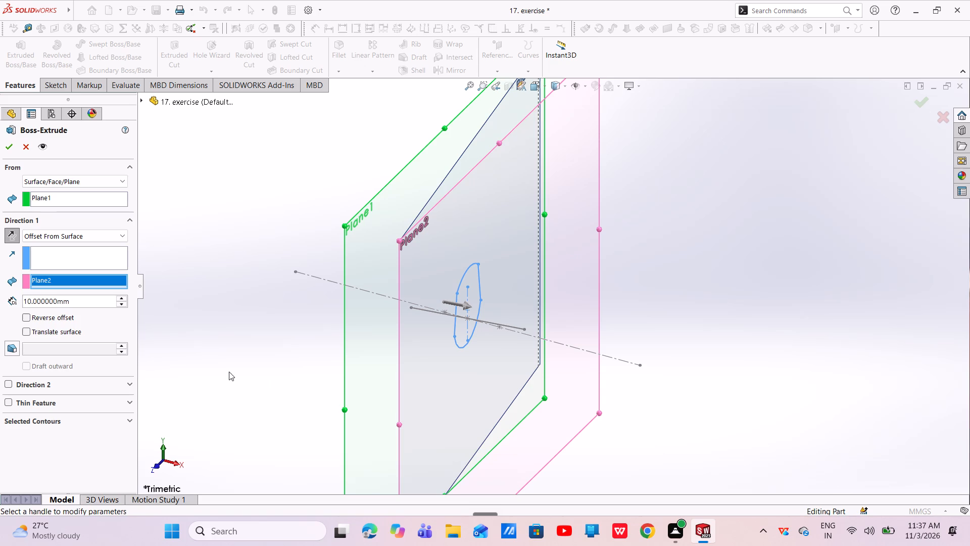
pyautogui.moveTo(416, 386); pyautogui.dragTo(430, 398, button='middle')
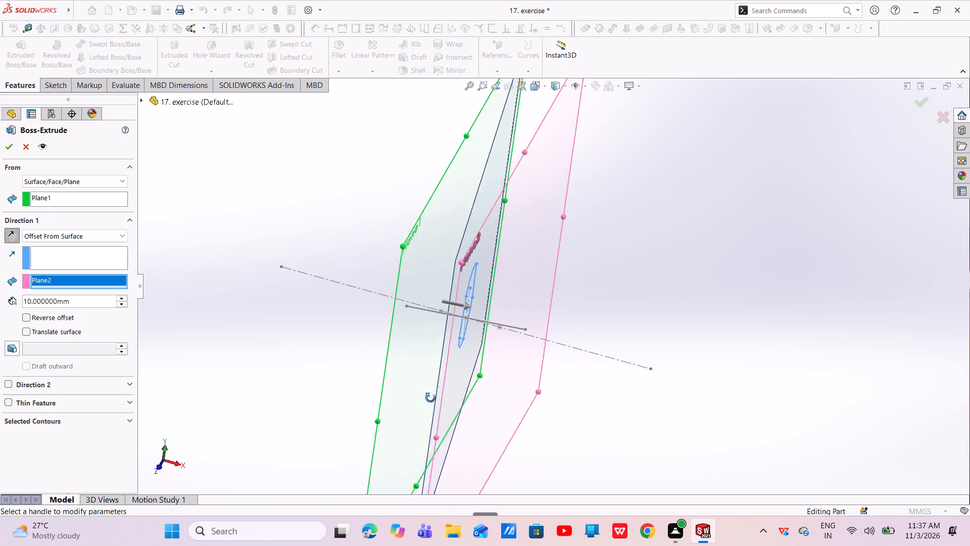
pyautogui.moveTo(430, 398); pyautogui.dragTo(433, 406, button='middle')
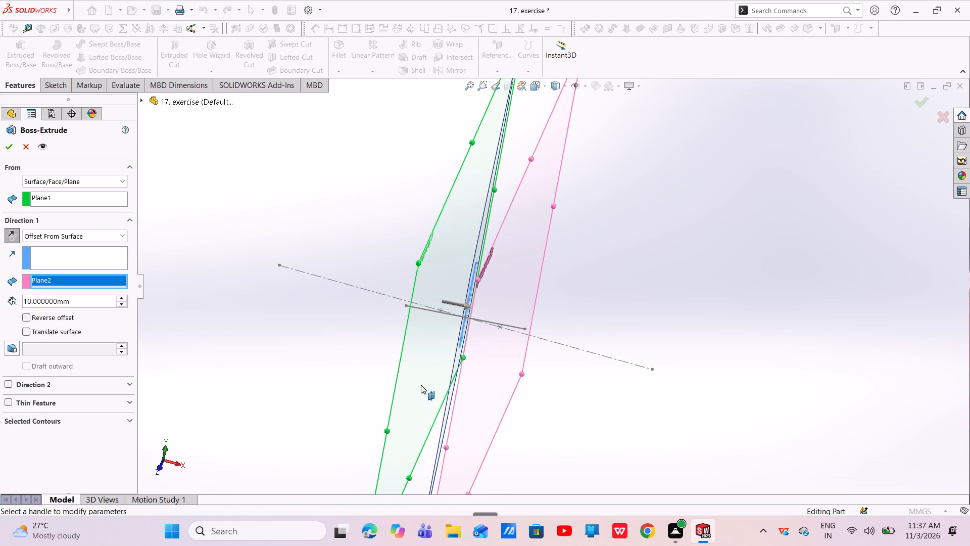
pyautogui.click(78, 242)
pyautogui.click(96, 239)
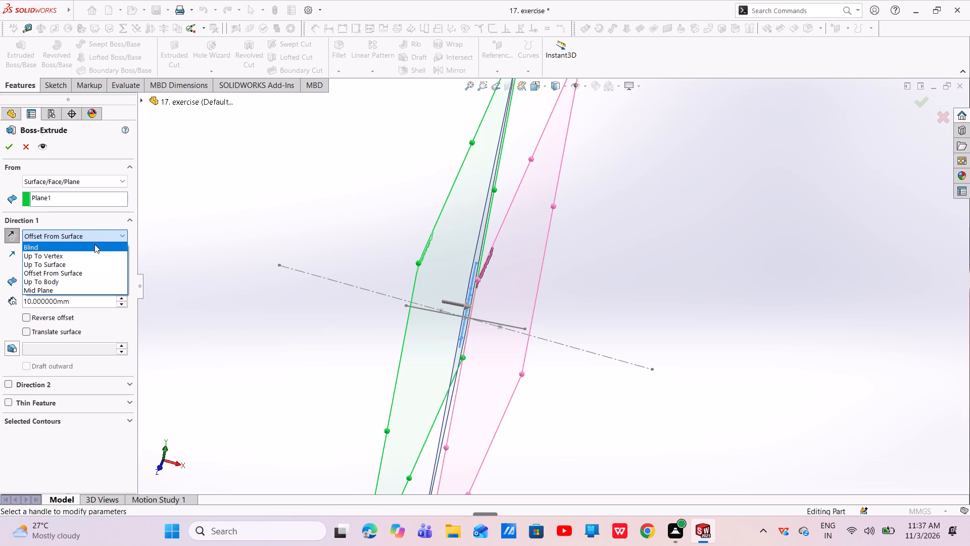
pyautogui.click(88, 265)
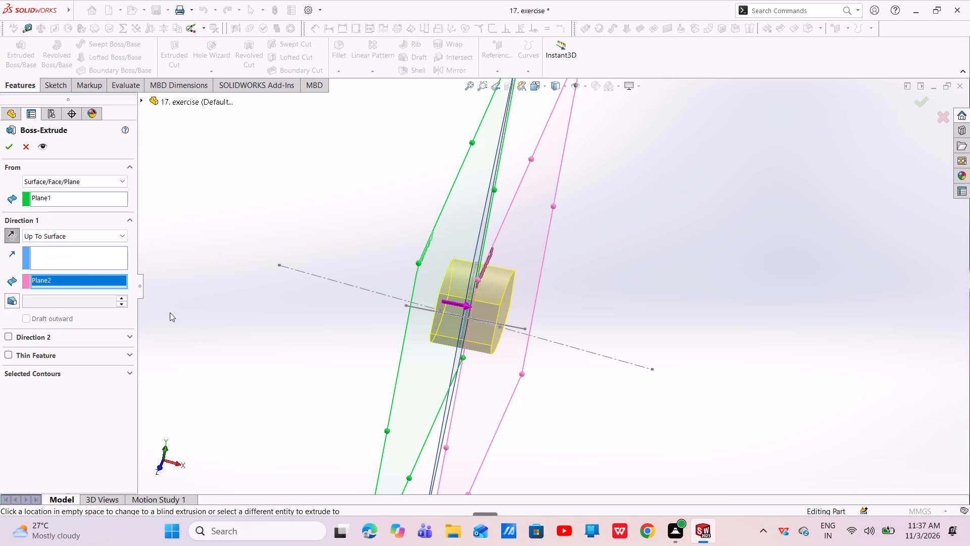
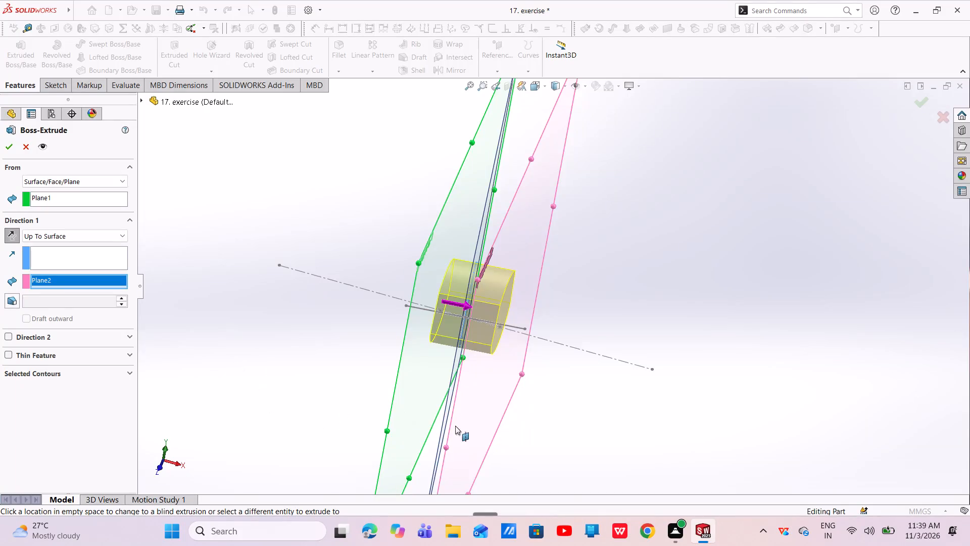
# Check the extrusion preview, accept the boss extrusion from Plane1 up to Plane2, and inspect the resulting solid.
pyautogui.scroll(-1, 455, 426)
pyautogui.moveTo(467, 408); pyautogui.dragTo(466, 361, button='middle')
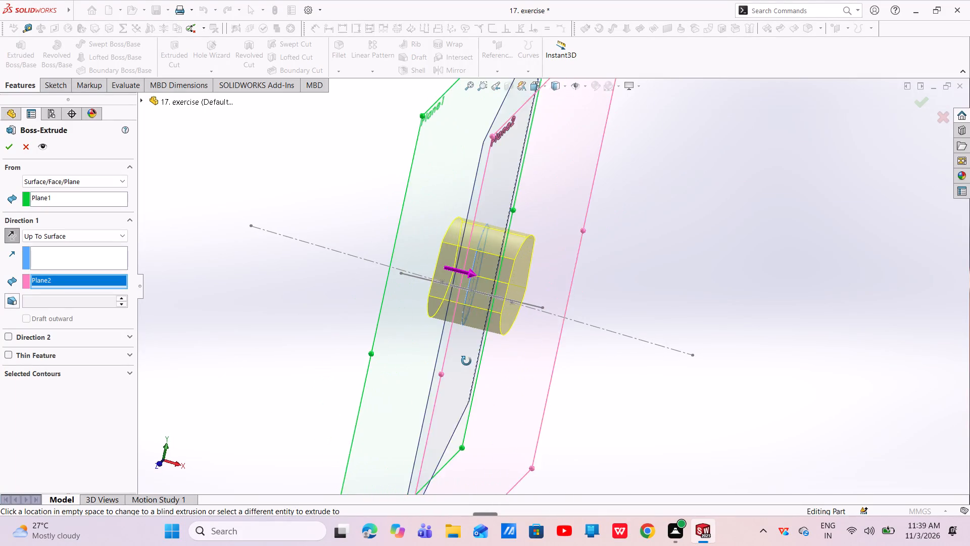
pyautogui.moveTo(466, 361); pyautogui.dragTo(477, 366, button='middle')
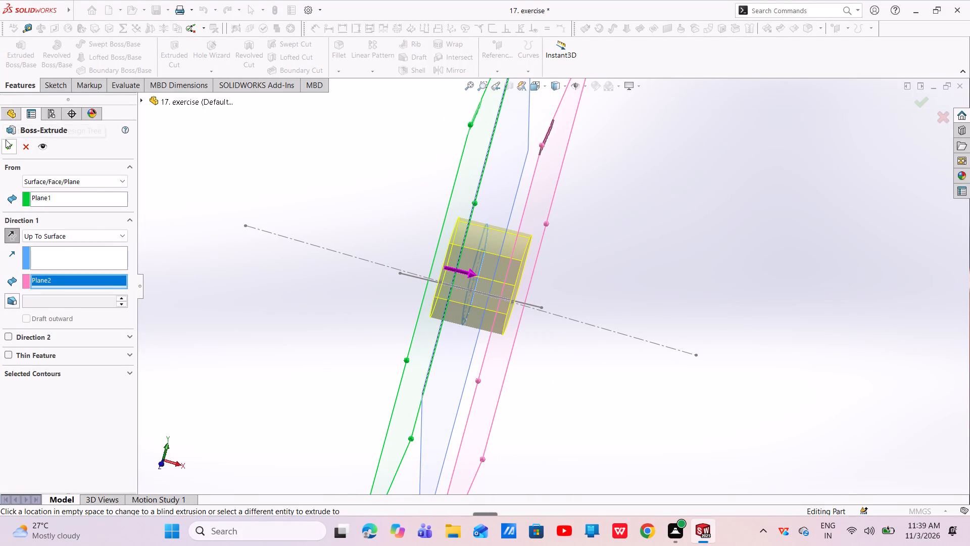
pyautogui.click(6, 140)
pyautogui.scroll(-3, 505, 265)
pyautogui.moveTo(506, 263); pyautogui.dragTo(496, 198, button='middle')
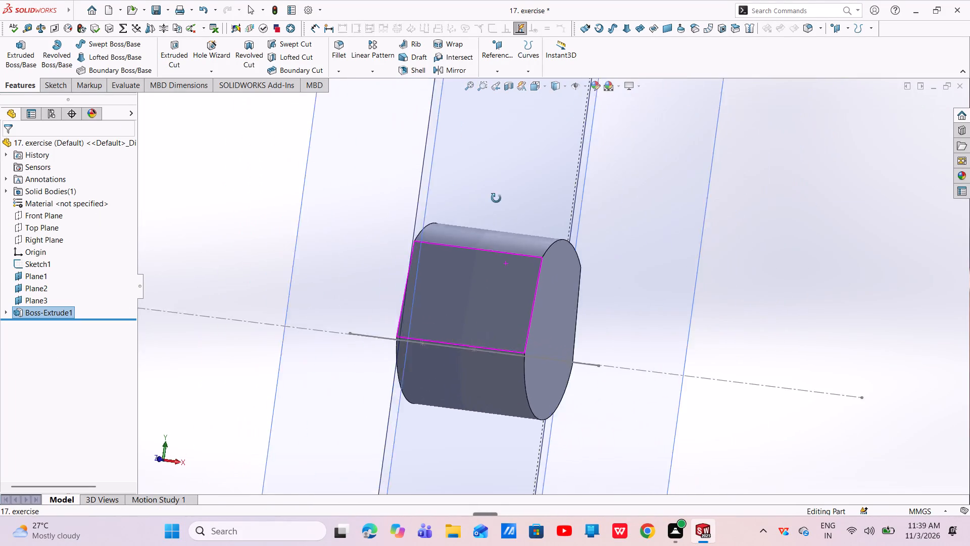
pyautogui.moveTo(496, 198); pyautogui.dragTo(525, 239, button='middle')
pyautogui.scroll(1, 525, 239)
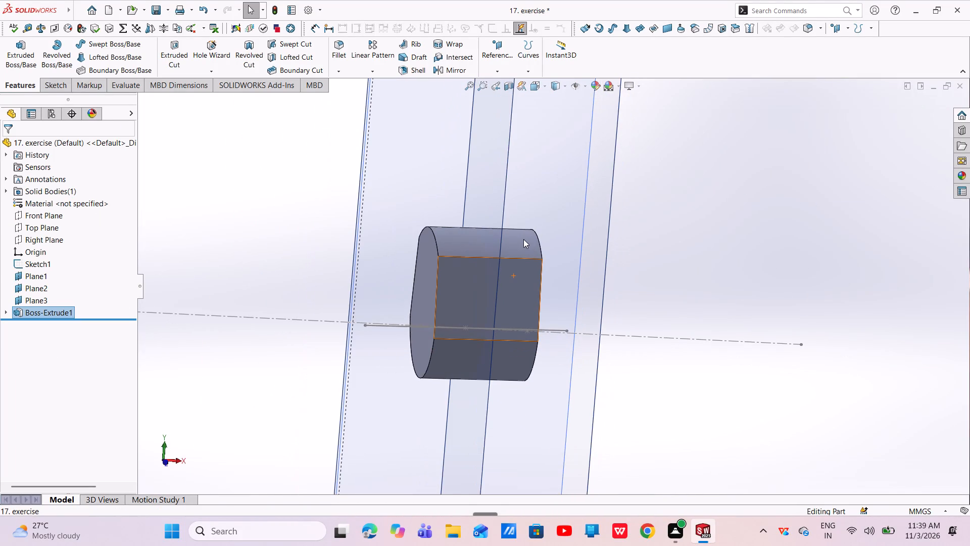
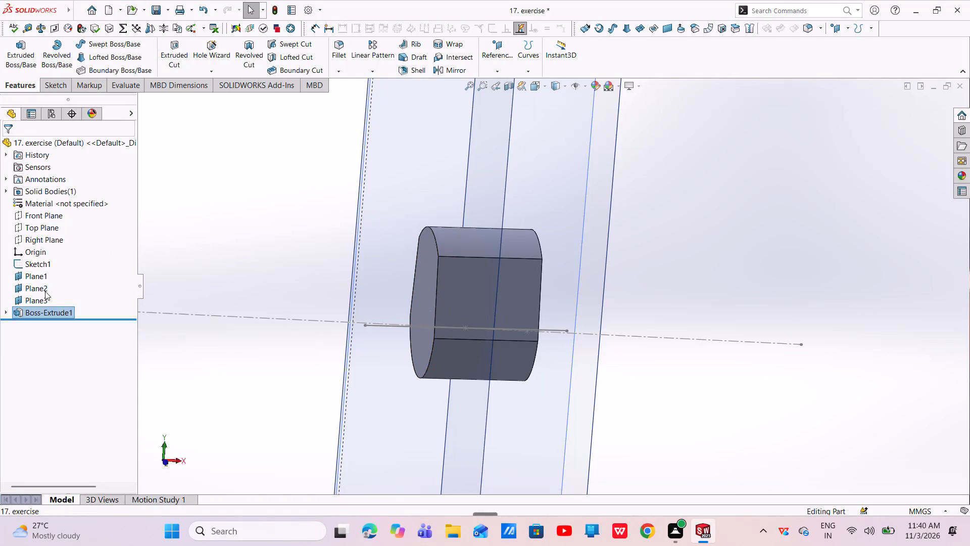
# Hide the reference planes Plane1, Plane2 and Plane3 so only the extruded solid and layout sketch are displayed.
pyautogui.click(46, 275)
pyautogui.keyDown('ctrl'); pyautogui.click(44, 288); pyautogui.keyUp('ctrl')
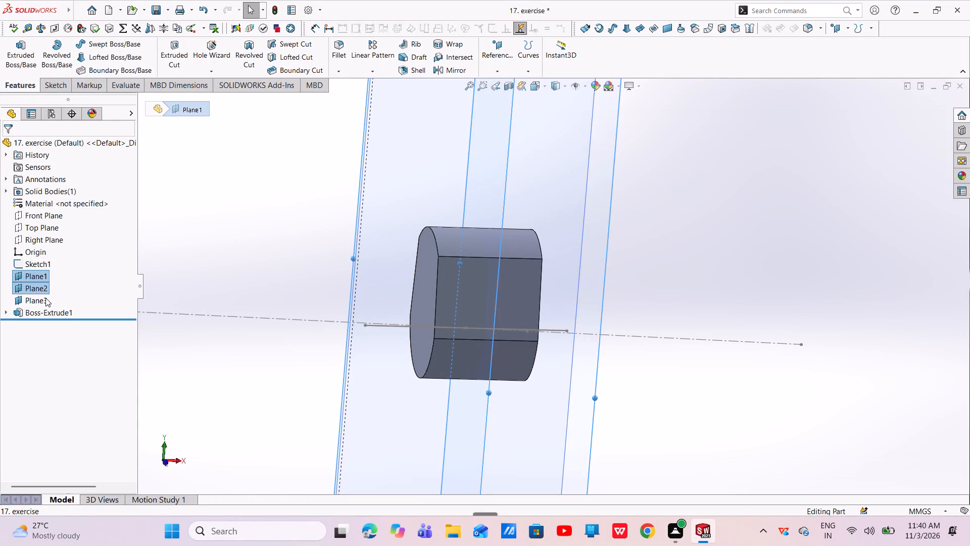
pyautogui.keyDown('ctrl'); pyautogui.click(45, 301); pyautogui.keyUp('ctrl')
pyautogui.click(58, 288)
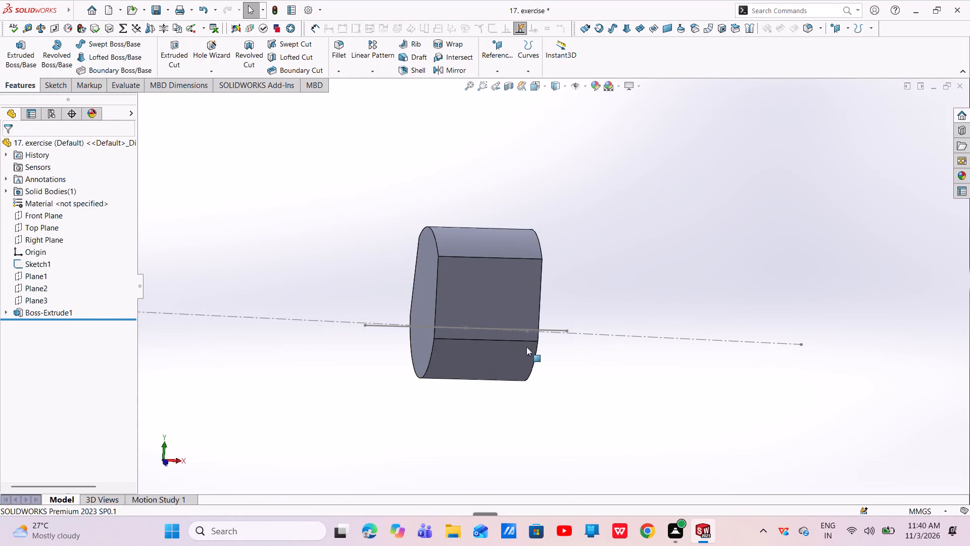
pyautogui.moveTo(525, 346); pyautogui.dragTo(511, 380, button='middle')
pyautogui.scroll(1, 511, 380)
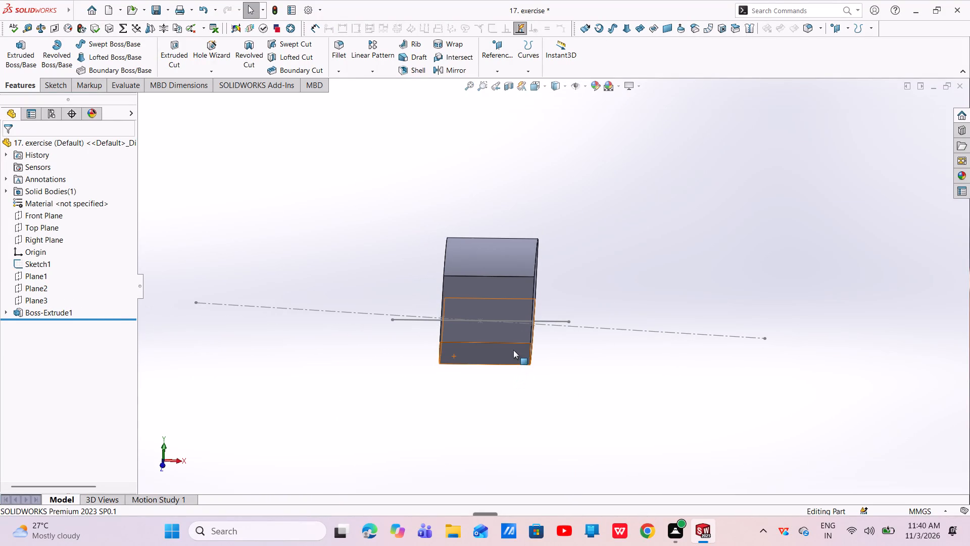
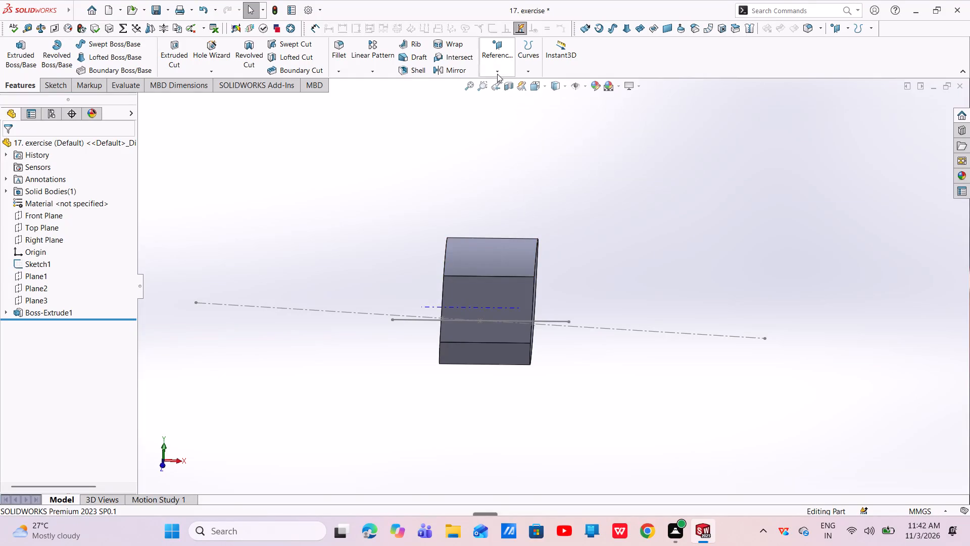
# Create a reference plane perpendicular to the Top Plane and coincident with the short solid line of Sketch1 crossing the boss.
pyautogui.click(489, 63)
pyautogui.click(492, 85)
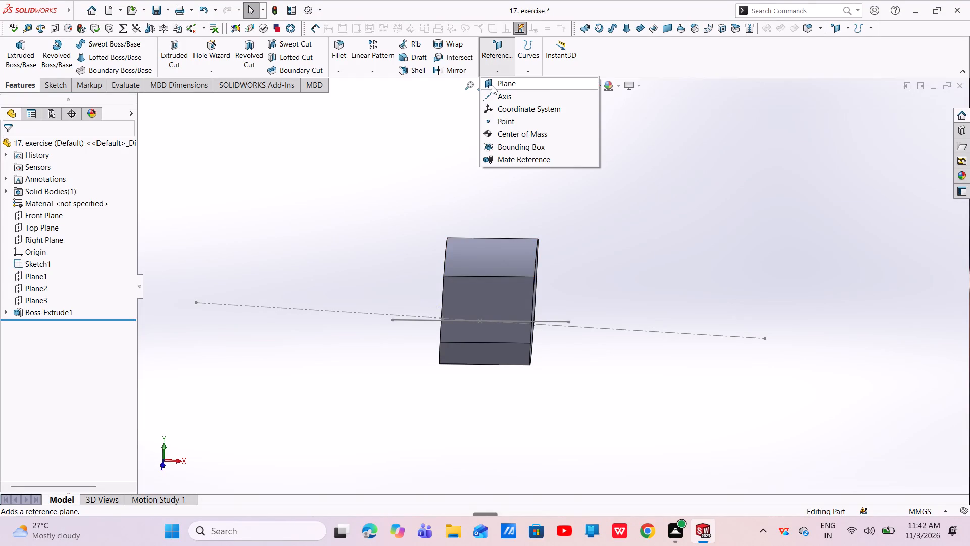
pyautogui.click(188, 103)
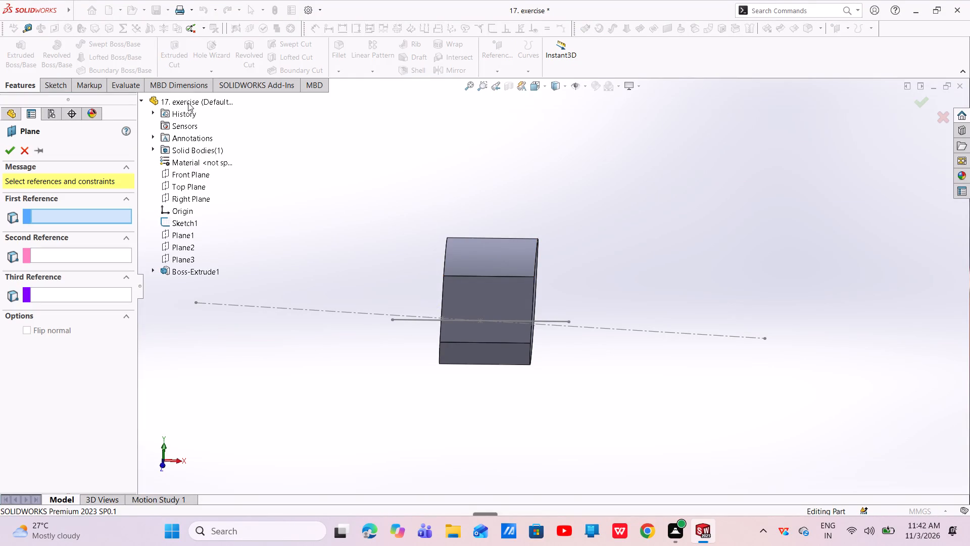
pyautogui.click(180, 185)
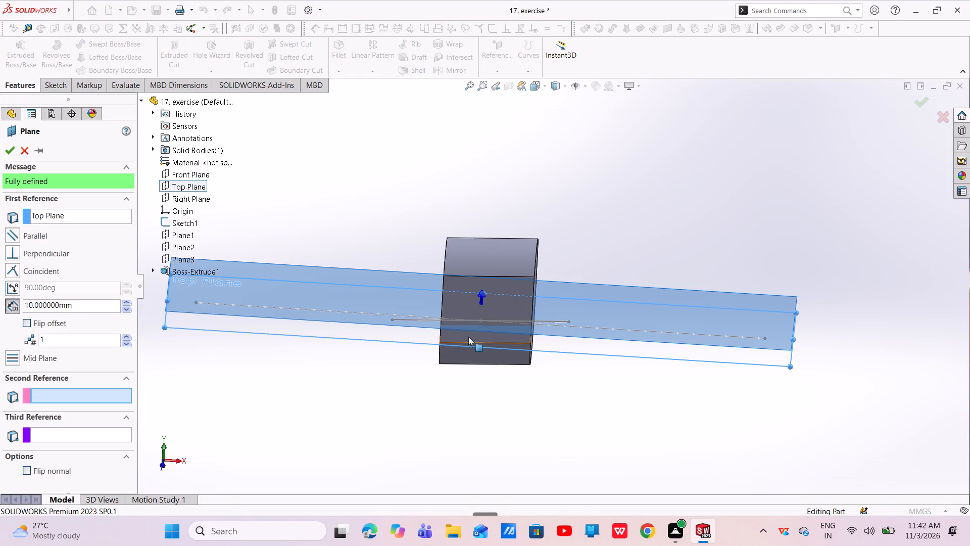
pyautogui.moveTo(475, 330); pyautogui.dragTo(486, 249, button='middle')
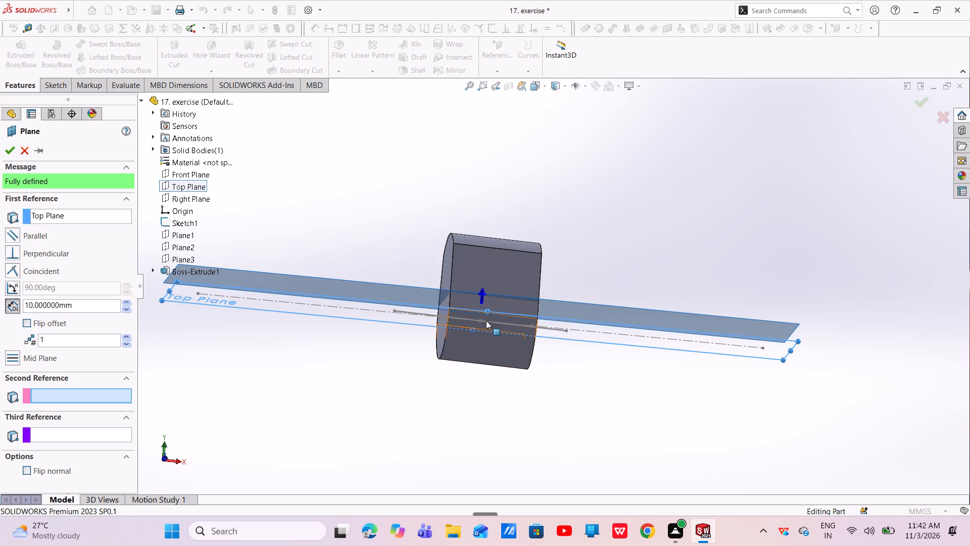
pyautogui.scroll(-5, 483, 318)
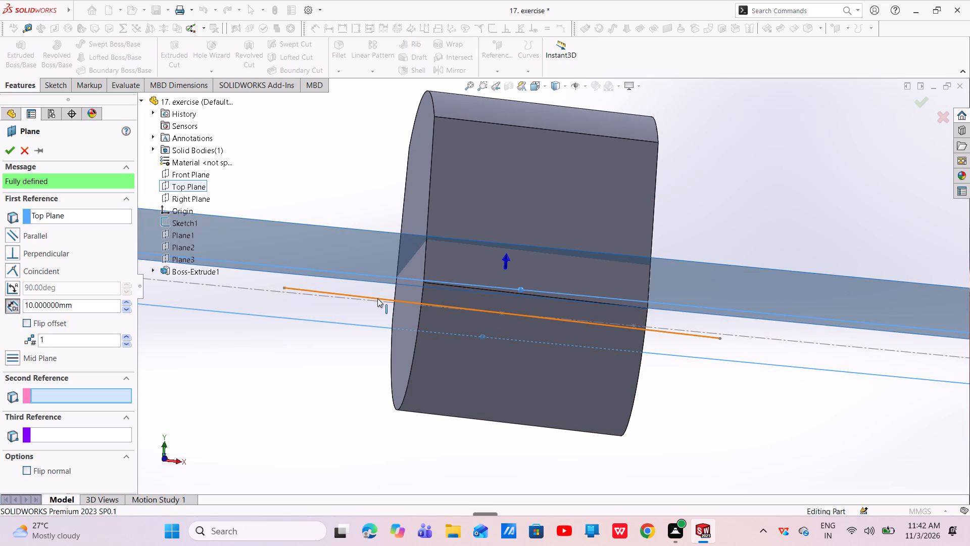
pyautogui.click(377, 298)
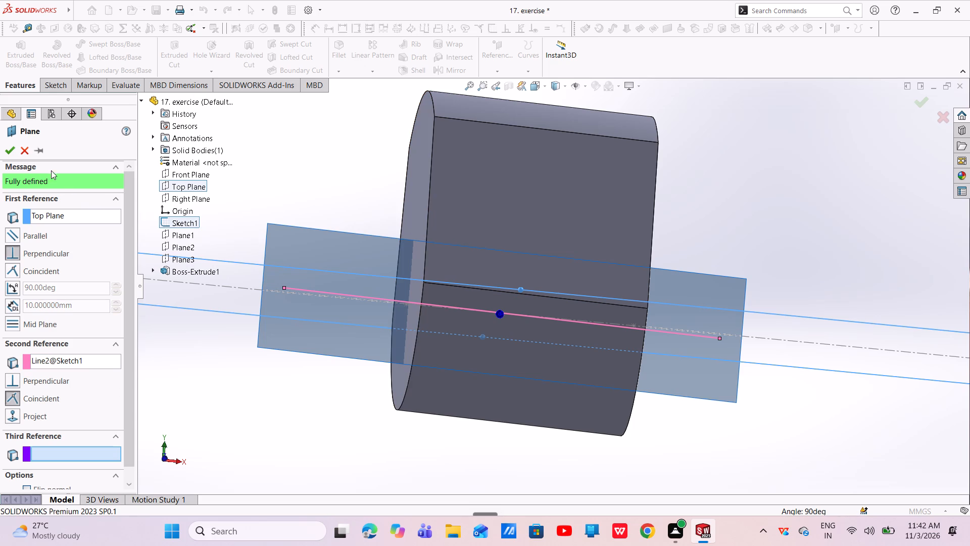
pyautogui.click(6, 154)
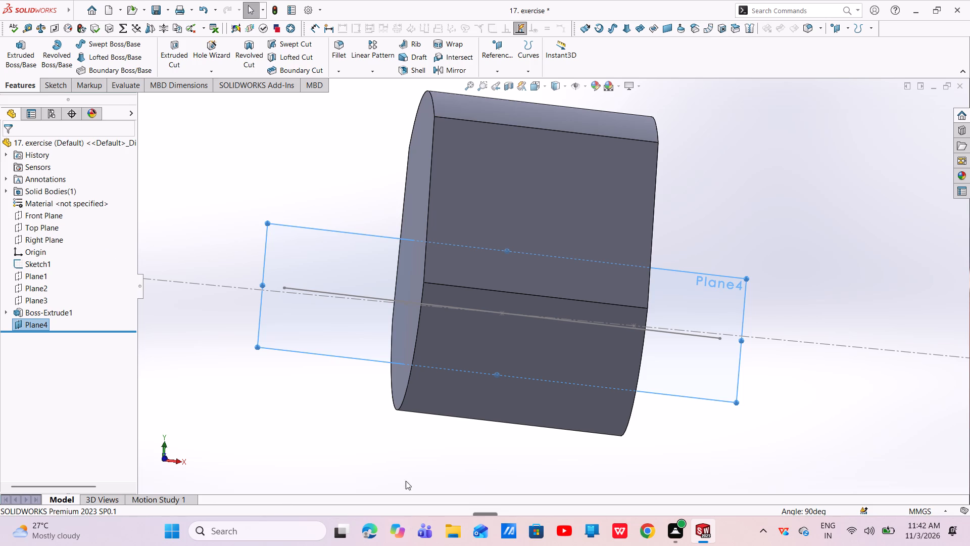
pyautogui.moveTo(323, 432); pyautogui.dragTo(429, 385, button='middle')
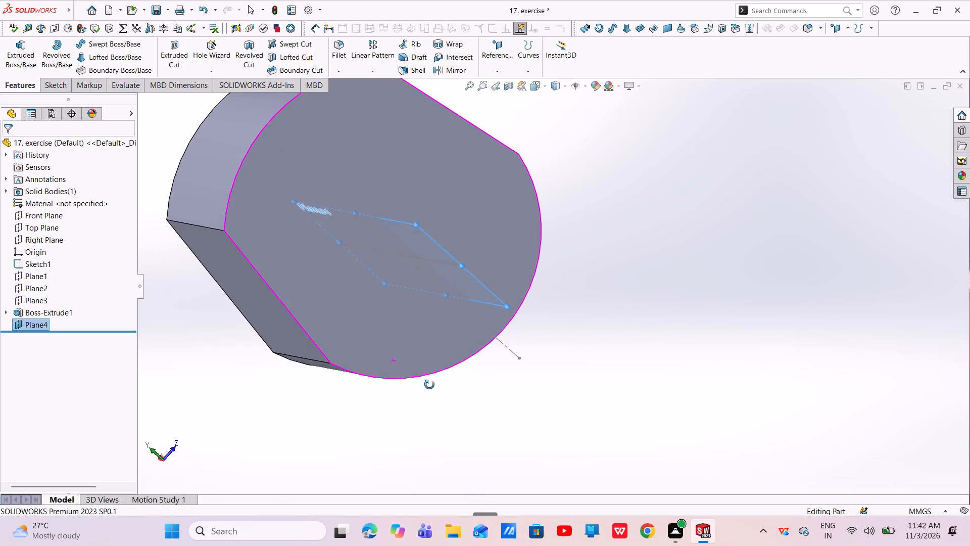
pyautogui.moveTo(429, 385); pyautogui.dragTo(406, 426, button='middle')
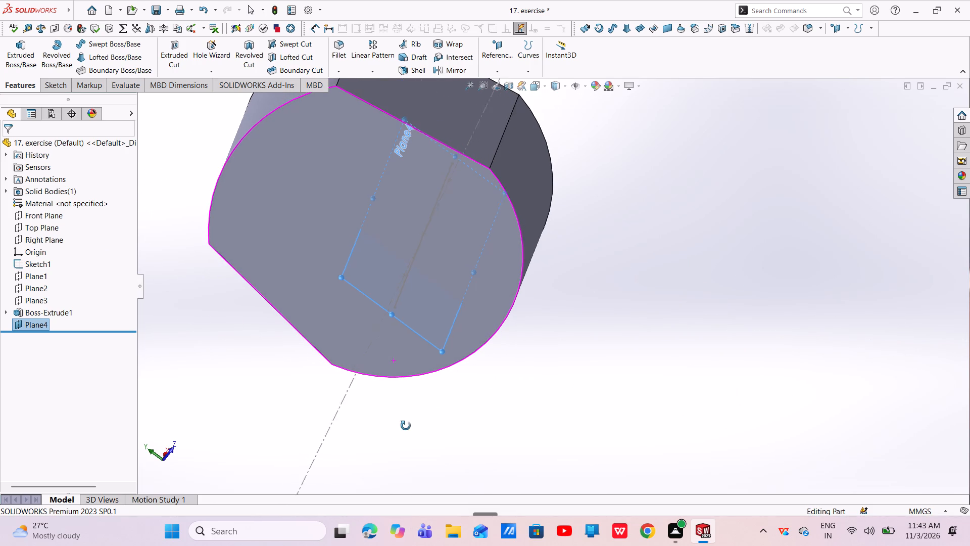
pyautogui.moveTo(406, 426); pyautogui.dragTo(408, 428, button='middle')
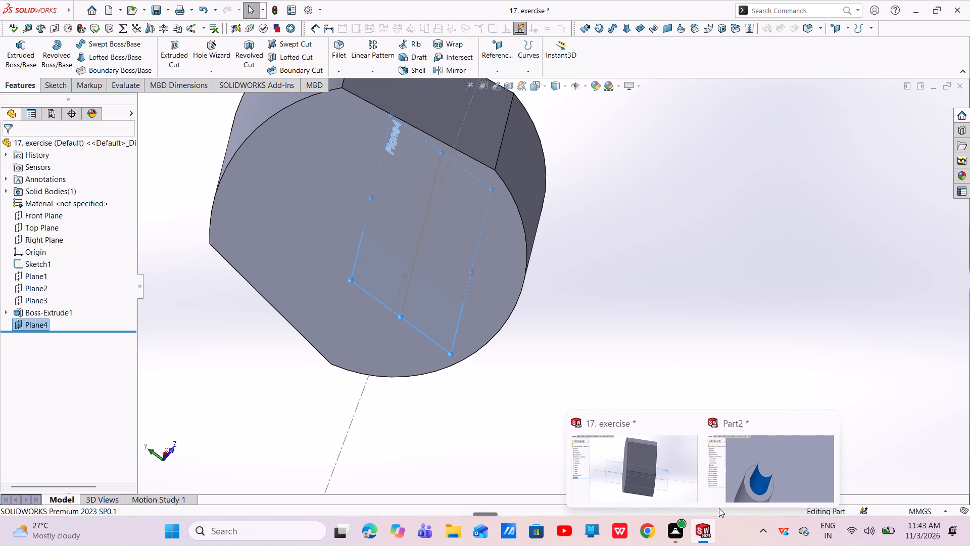
# Switch to the Part2 document and sketch two connected slanted lines on its Right Plane, beside the tapered boss.
pyautogui.click(739, 461)
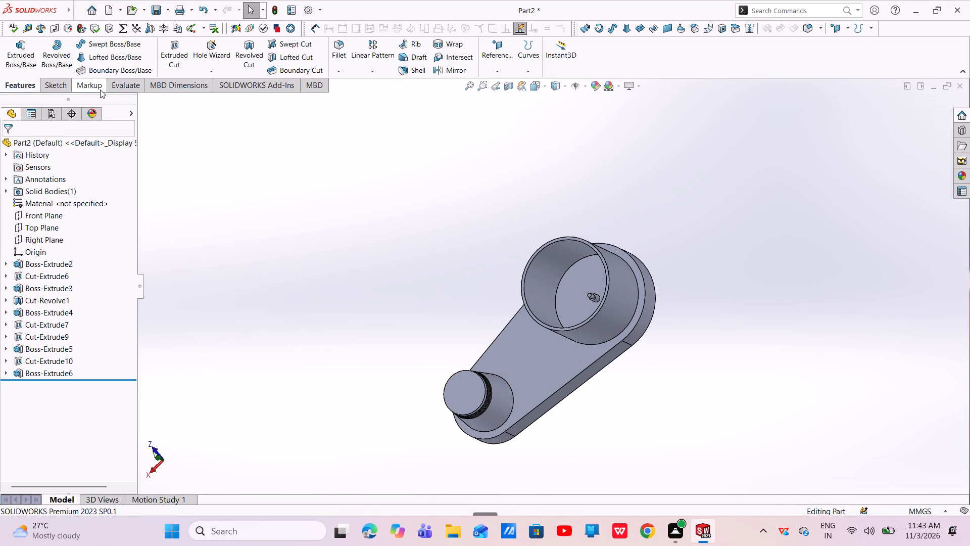
pyautogui.click(54, 94)
pyautogui.click(46, 236)
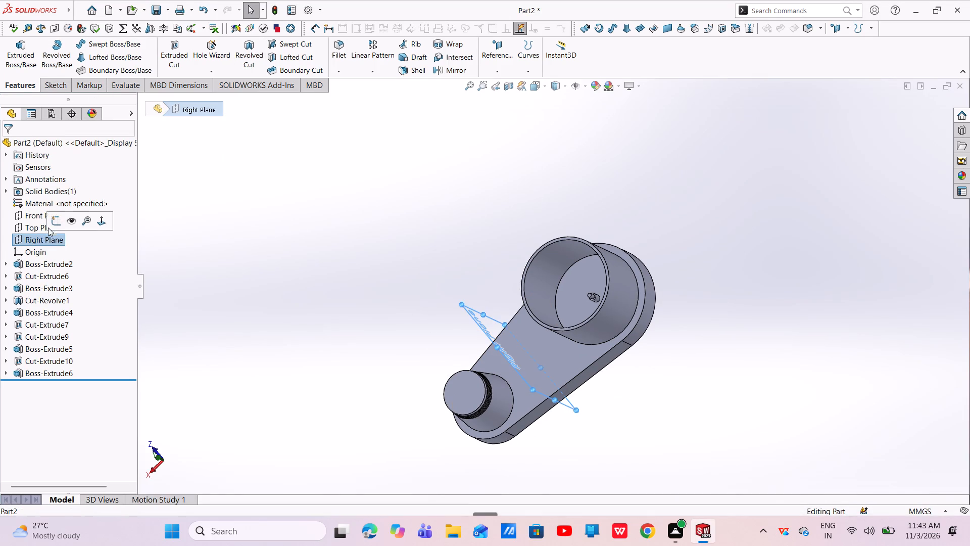
pyautogui.click(55, 222)
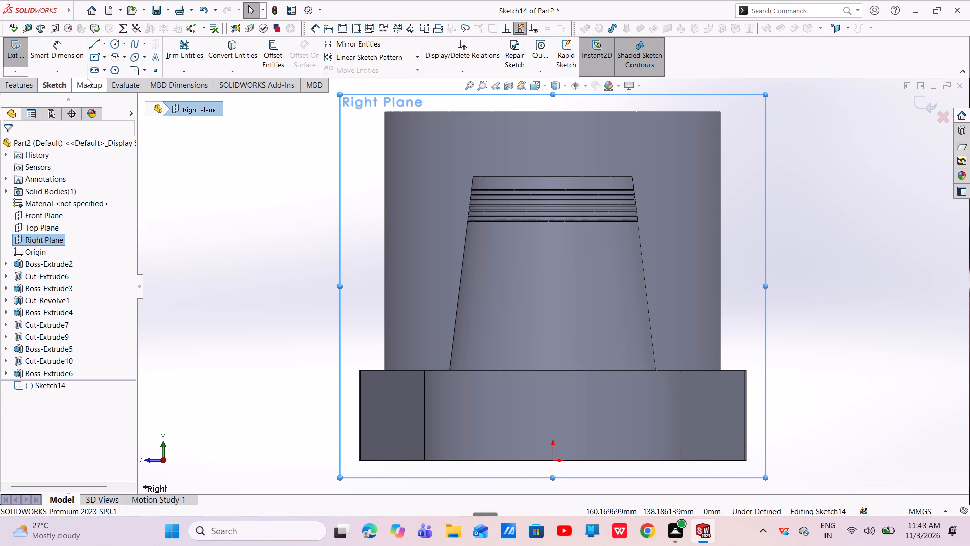
pyautogui.click(98, 51)
pyautogui.click(95, 45)
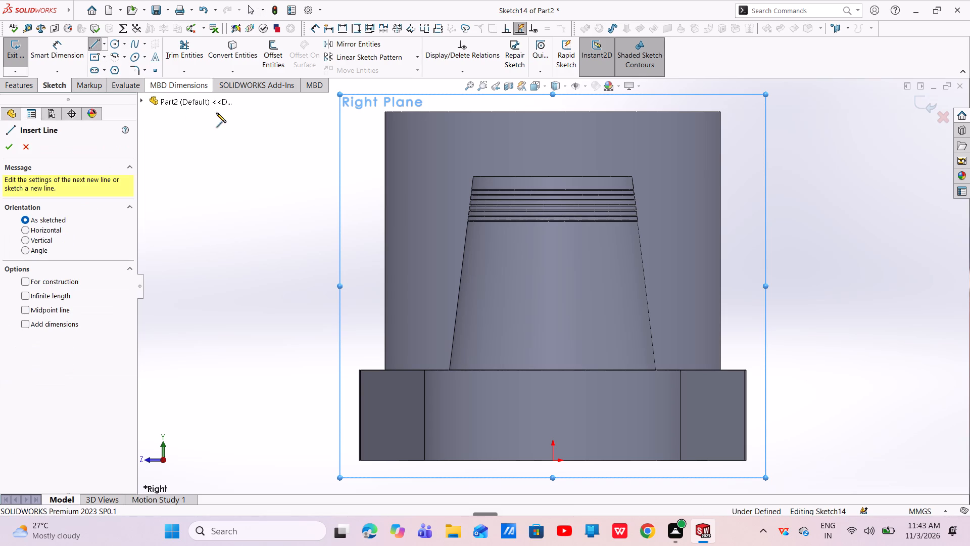
pyautogui.click(419, 200)
pyautogui.click(435, 247)
pyautogui.click(416, 292)
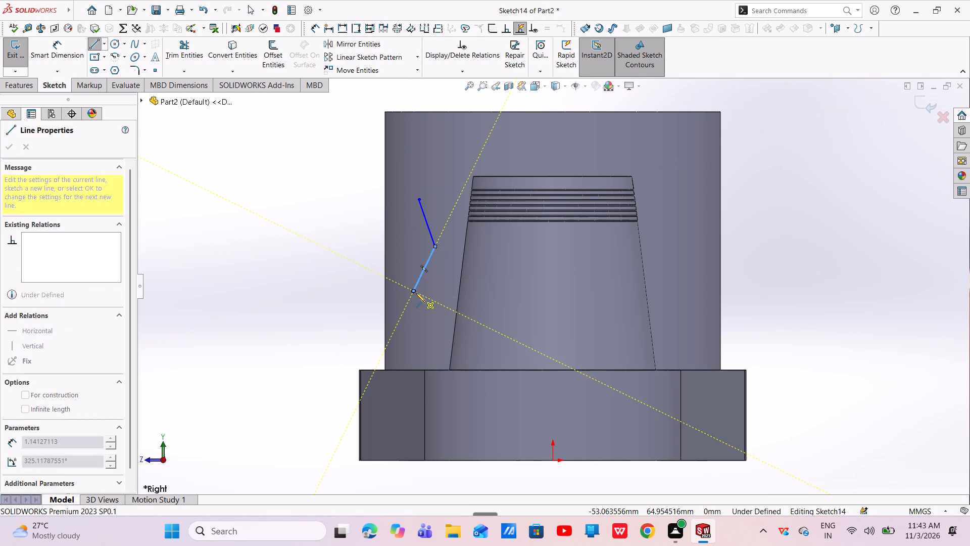
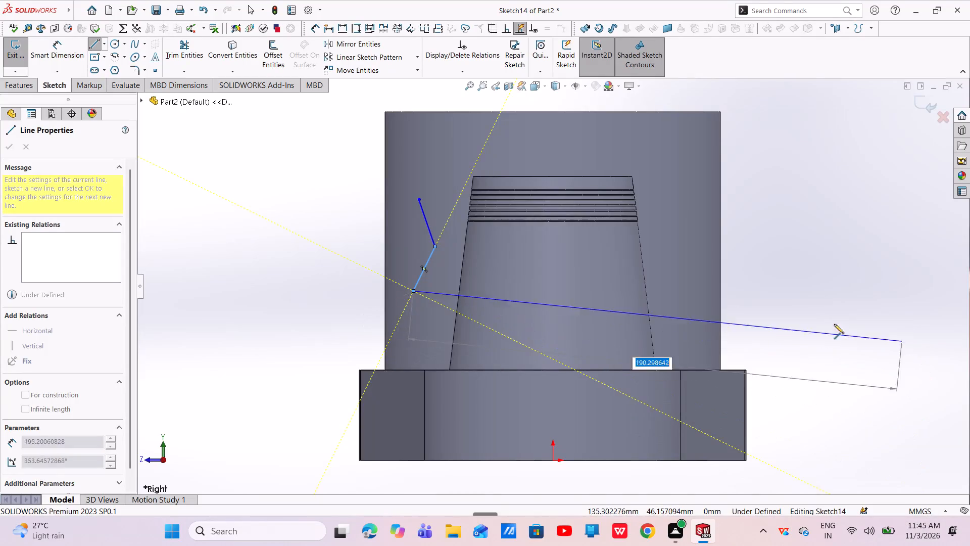
# End the open line chain in the Part2 side sketch after its two connected slanted lines.
pyautogui.scroll(4, 789, 305)
pyautogui.rightClick(748, 313)
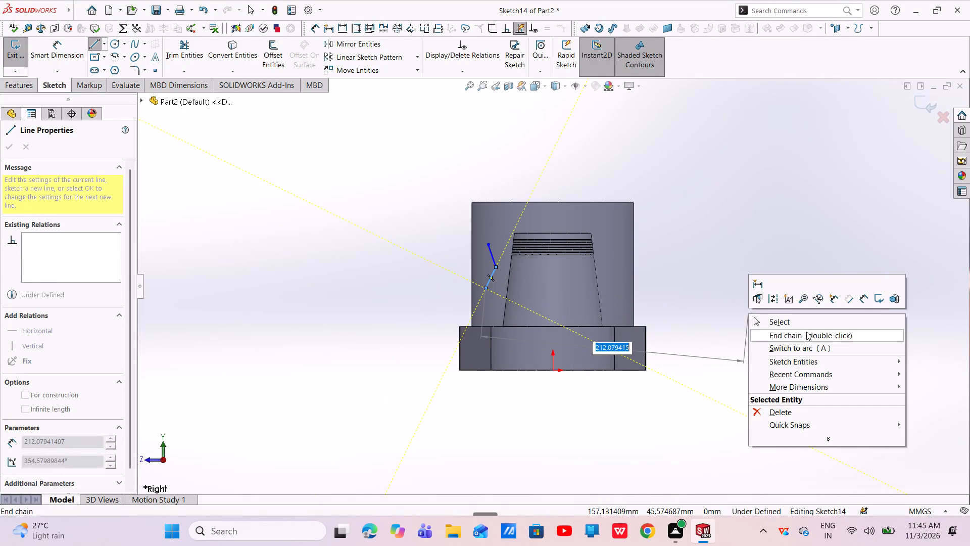
pyautogui.click(793, 315)
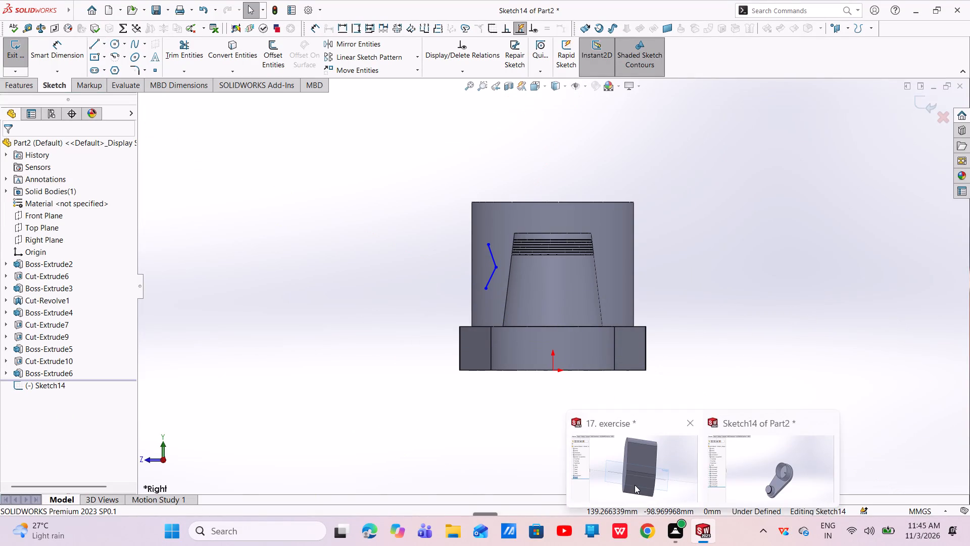
# Switch back to the 17. exercise document and examine how the new reference plane passes through the boss.
pyautogui.click(635, 485)
pyautogui.scroll(1, 595, 370)
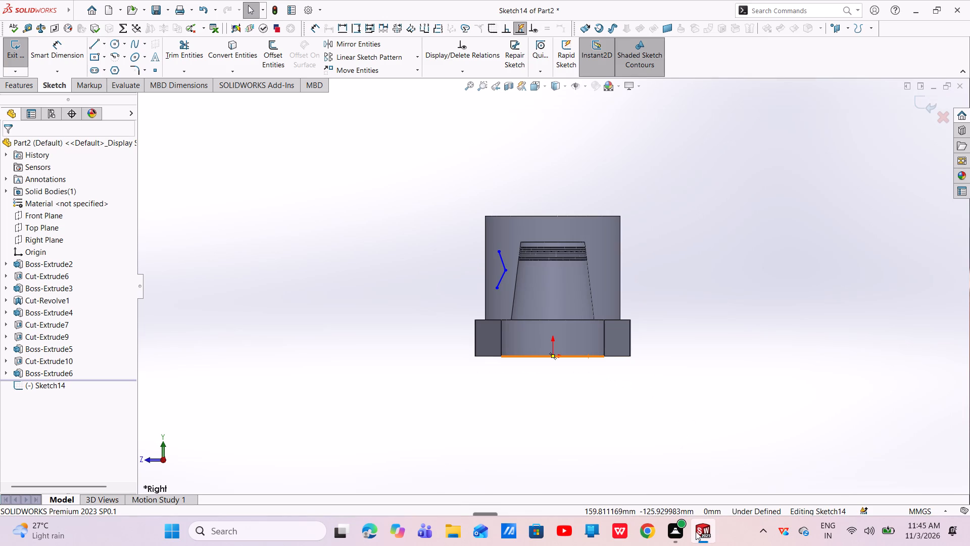
pyautogui.click(673, 465)
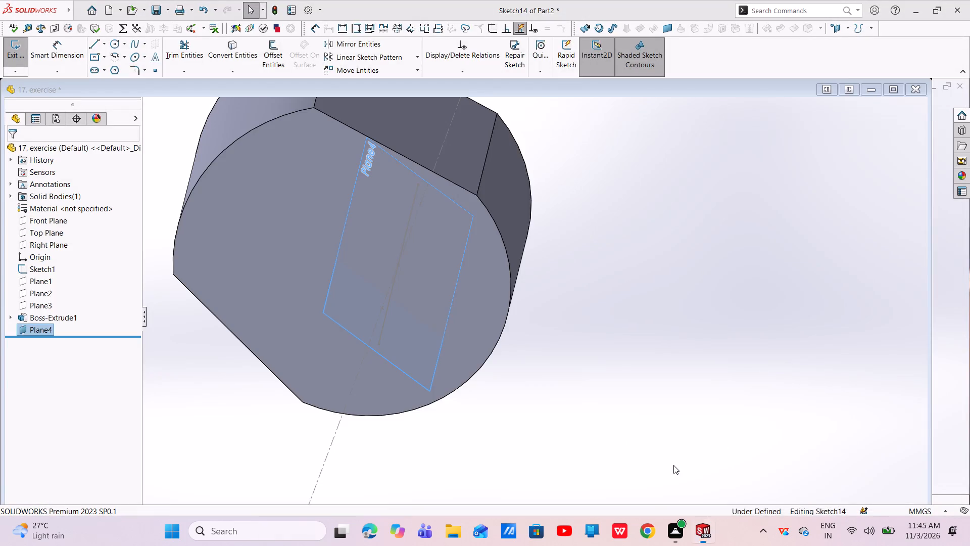
pyautogui.scroll(4, 597, 395)
pyautogui.moveTo(540, 283); pyautogui.dragTo(522, 329, button='middle')
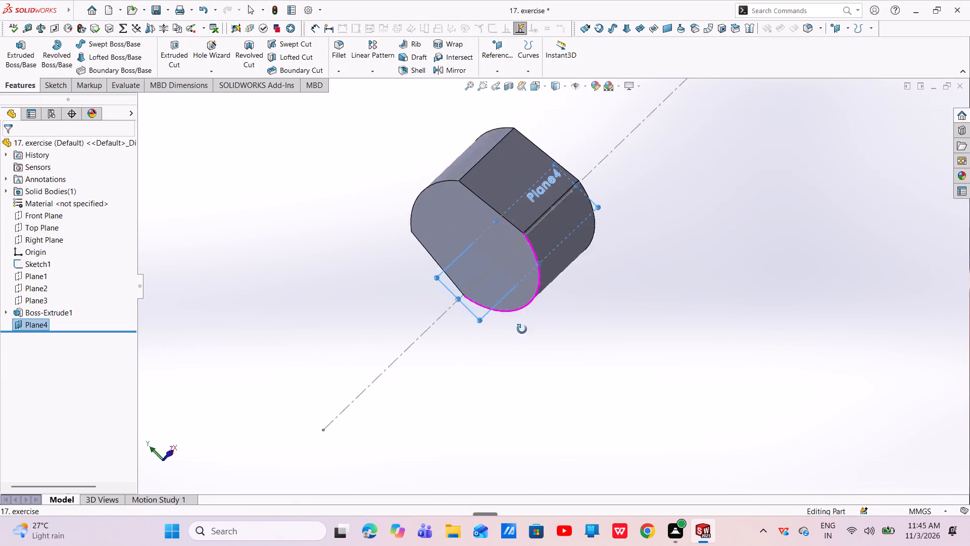
pyautogui.moveTo(522, 329); pyautogui.dragTo(573, 360, button='middle')
pyautogui.scroll(3, 506, 303)
pyautogui.moveTo(495, 278); pyautogui.dragTo(497, 243, button='middle')
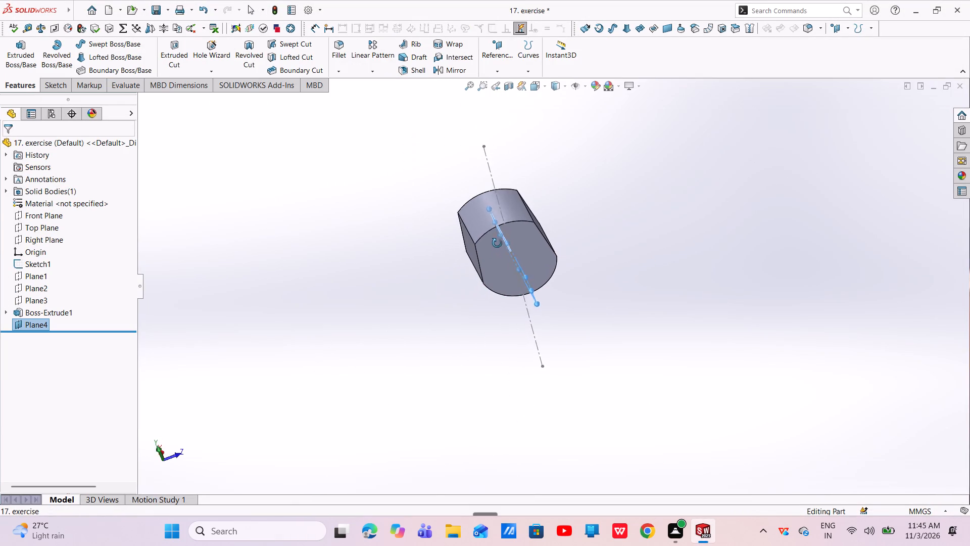
pyautogui.moveTo(497, 243); pyautogui.dragTo(500, 221, button='middle')
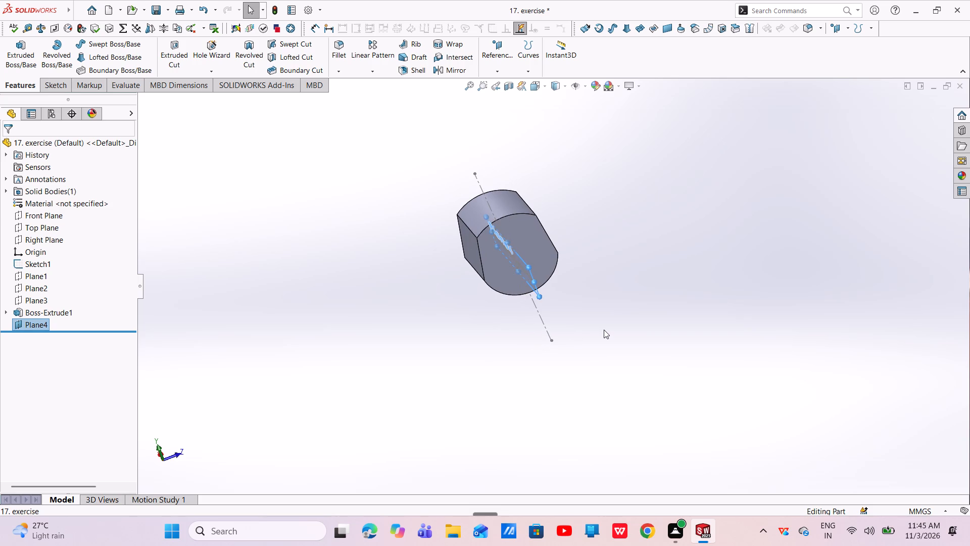
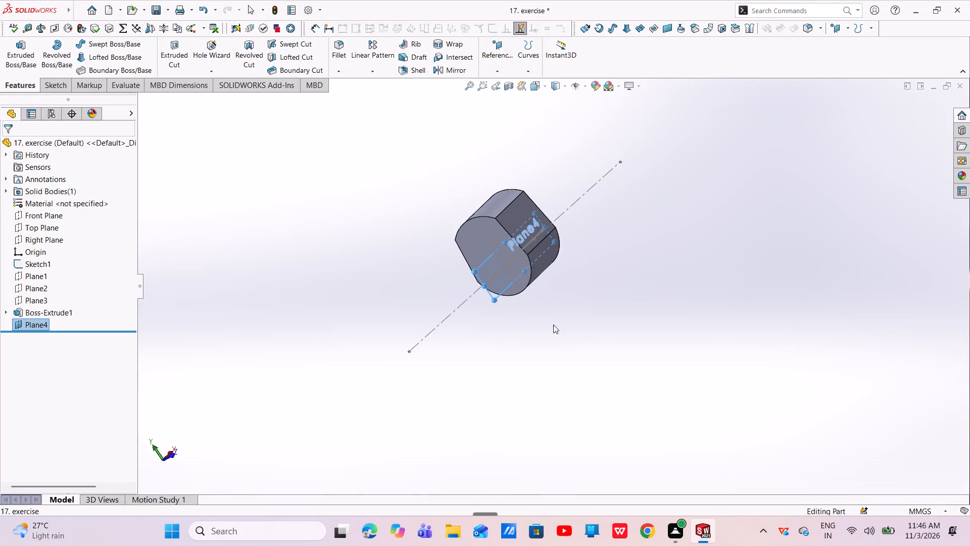
# Start a new sketch on Plane4, the reference plane passing through the boss.
pyautogui.scroll(-4, 541, 254)
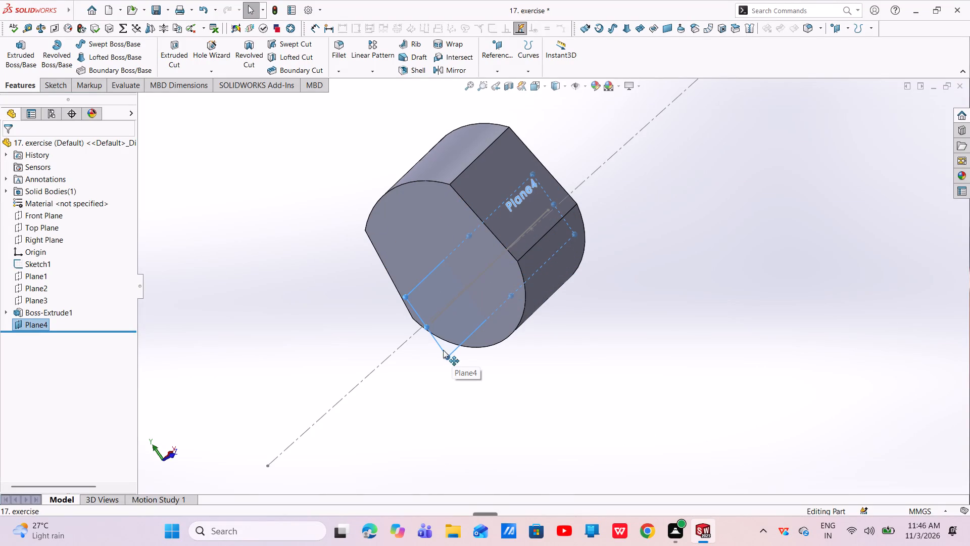
pyautogui.click(442, 336)
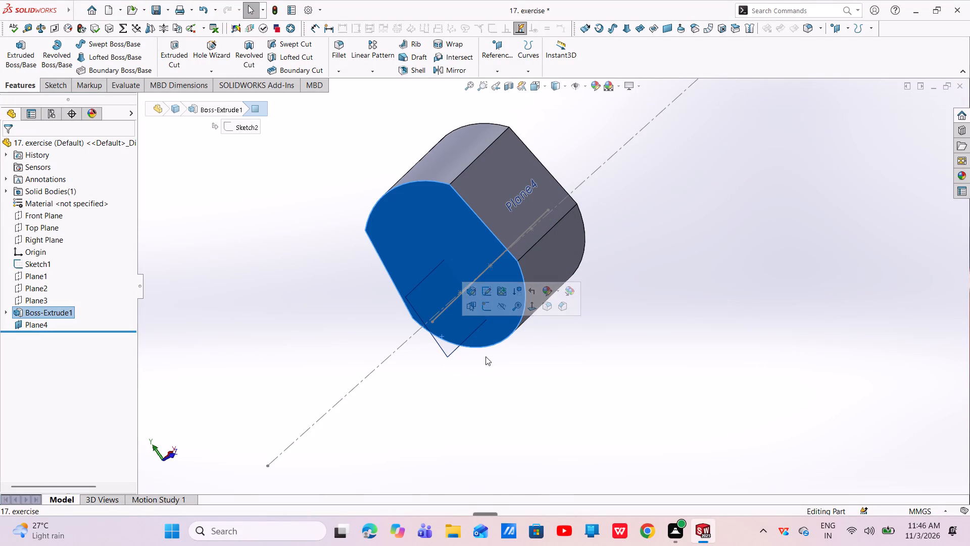
pyautogui.press('Escape')
pyautogui.press('Escape')
pyautogui.click(444, 348)
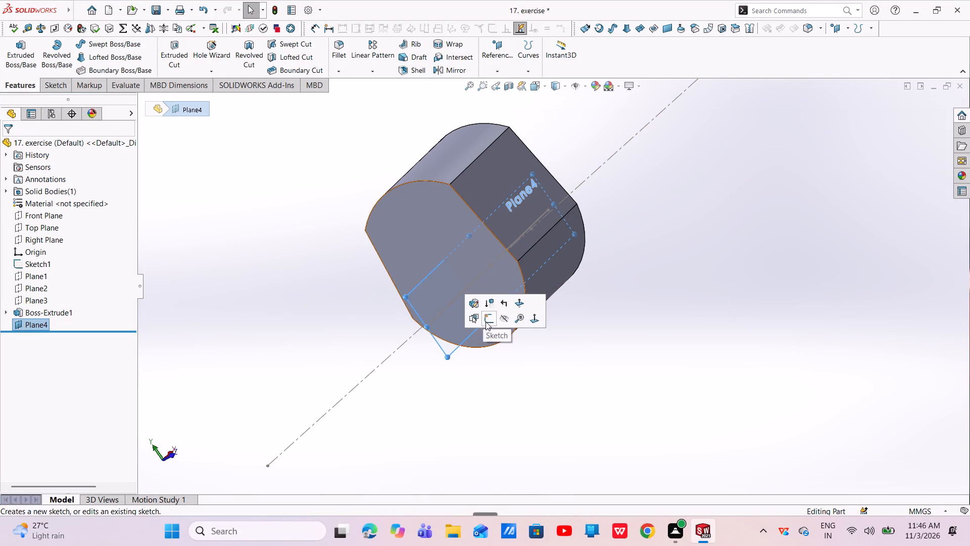
pyautogui.click(486, 321)
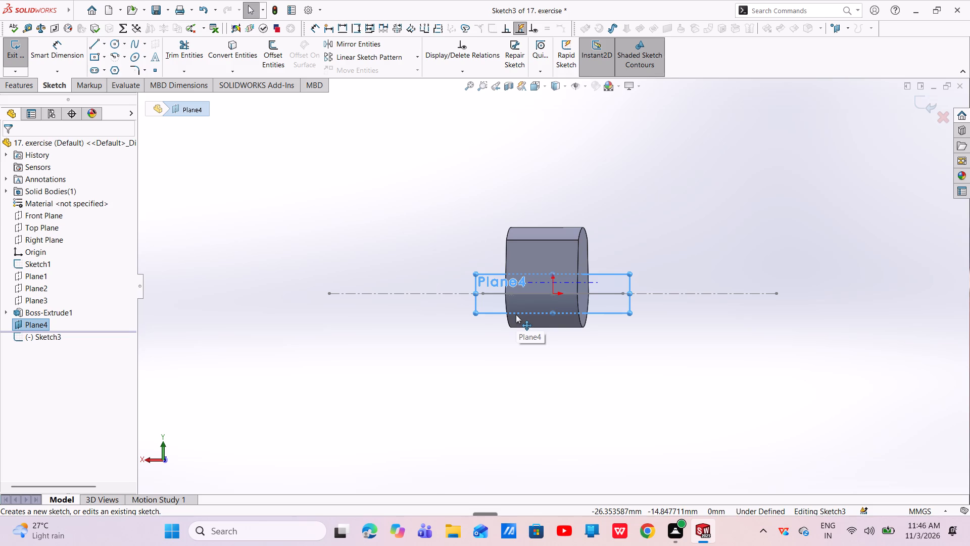
# Sketch a circle of about 18.4 mm radius above the boss, centred about 70.7 mm vertically above the origin.
pyautogui.scroll(-4, 579, 206)
pyautogui.click(116, 42)
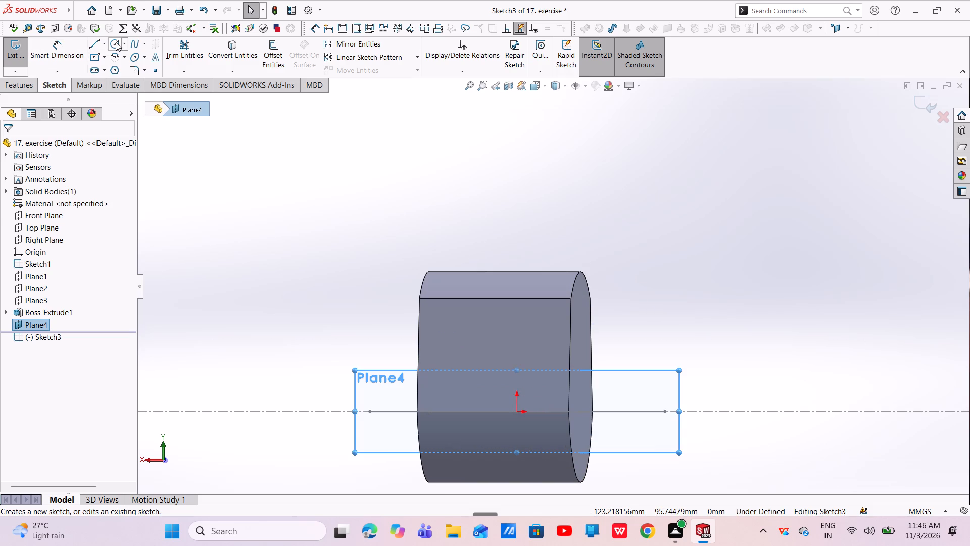
pyautogui.click(516, 203)
pyautogui.click(562, 233)
pyautogui.rightClick(603, 238)
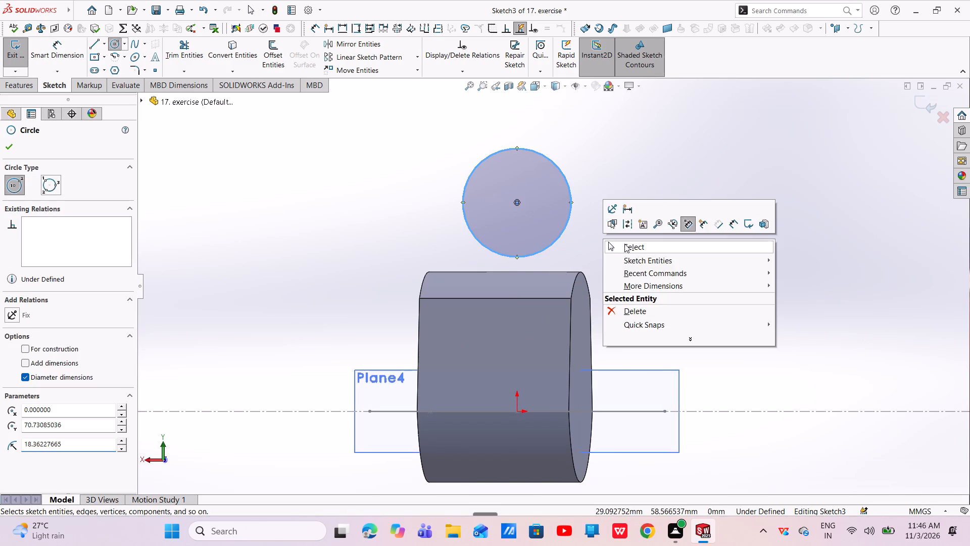
pyautogui.click(626, 246)
# Dimension the vertical distance between the circle's centre and the origin, and clear its value for a new entry.
pyautogui.click(70, 55)
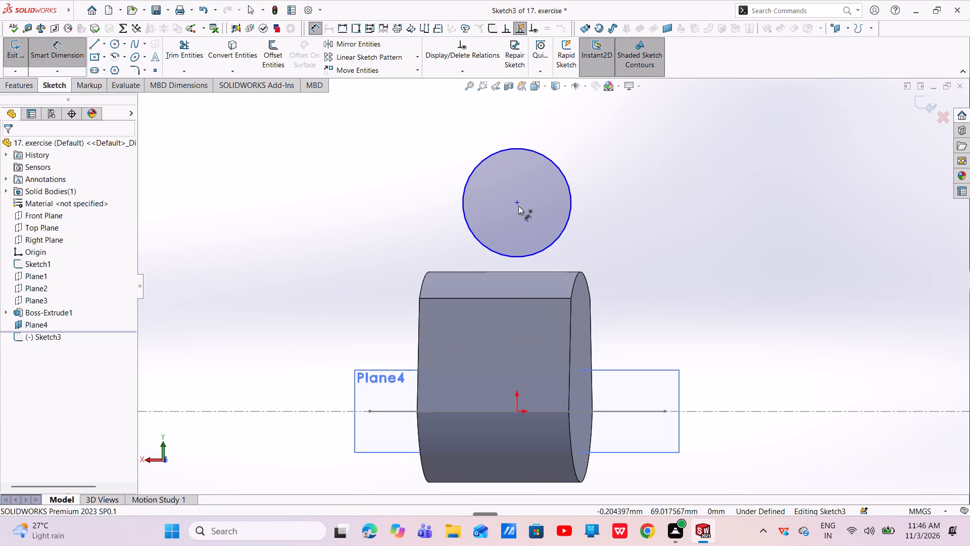
pyautogui.click(518, 201)
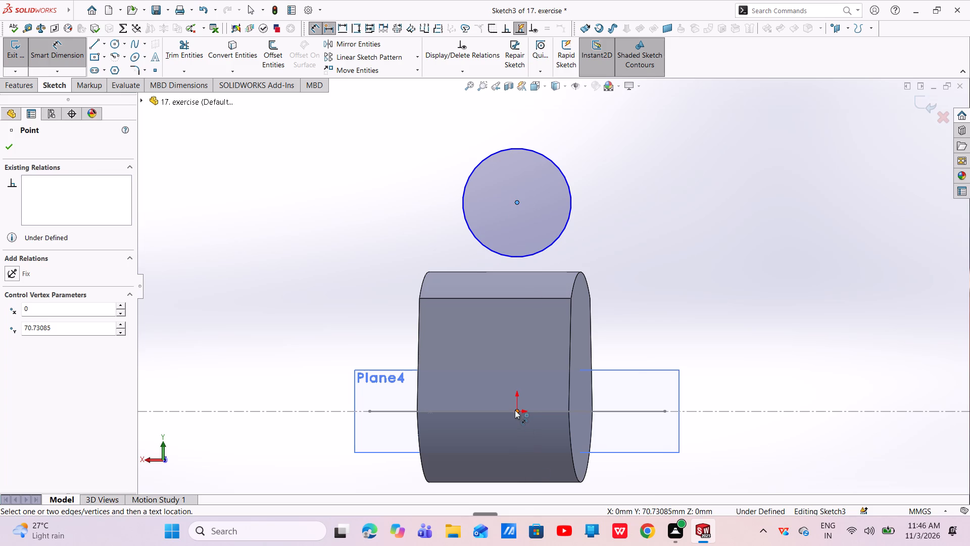
pyautogui.click(515, 410)
pyautogui.click(293, 301)
pyautogui.press('BackSpace')
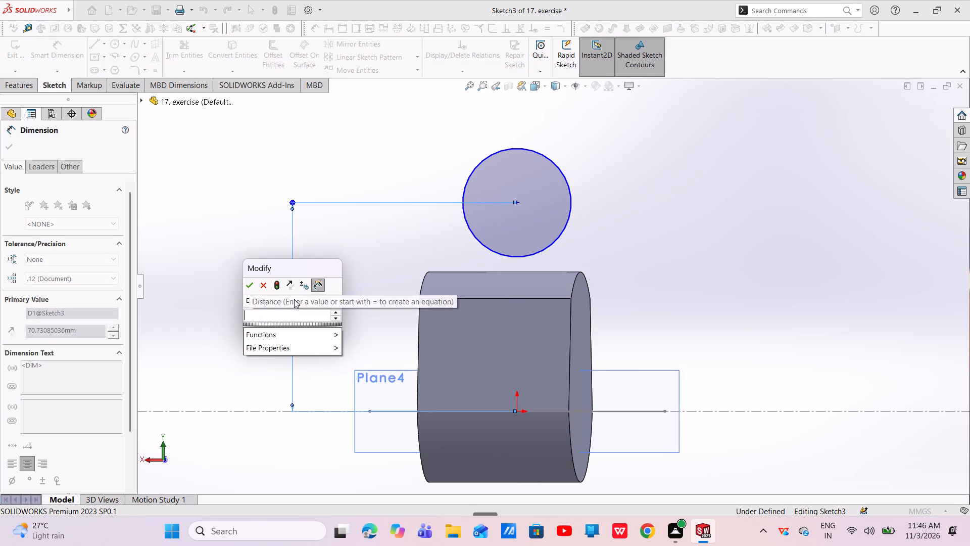
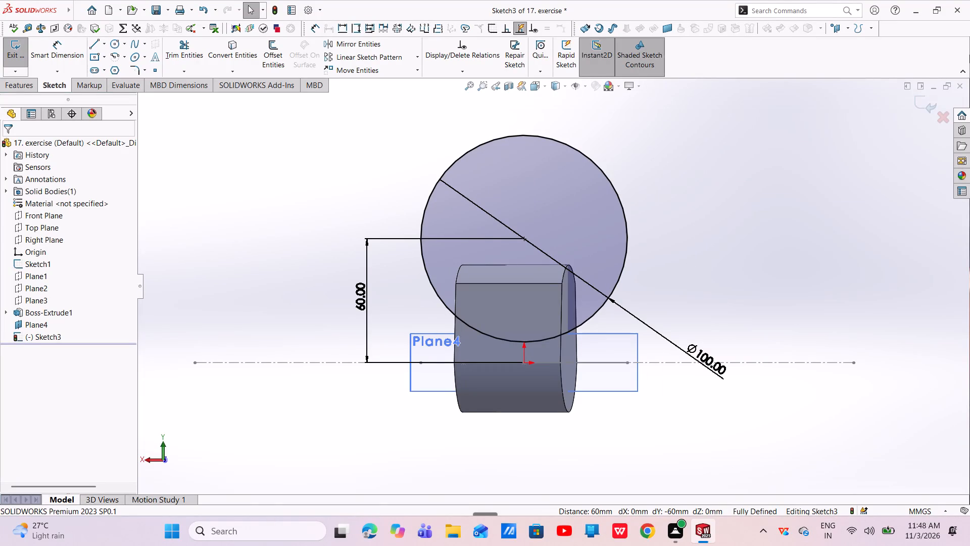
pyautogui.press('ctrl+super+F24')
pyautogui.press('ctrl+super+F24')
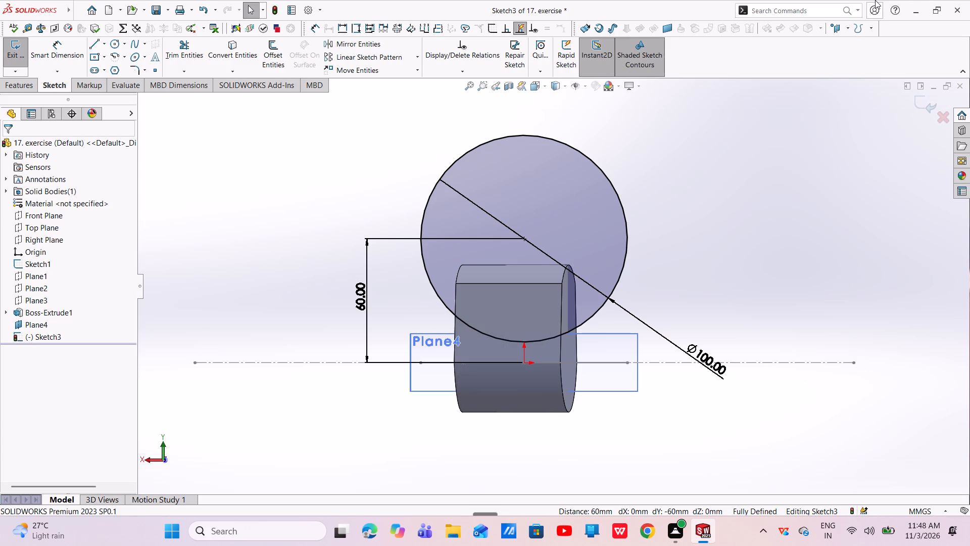
# Cut-extrude the circle sketch through the boss using the Mid Plane end condition with a depth of 31 mm.
pyautogui.scroll(3, 634, 265)
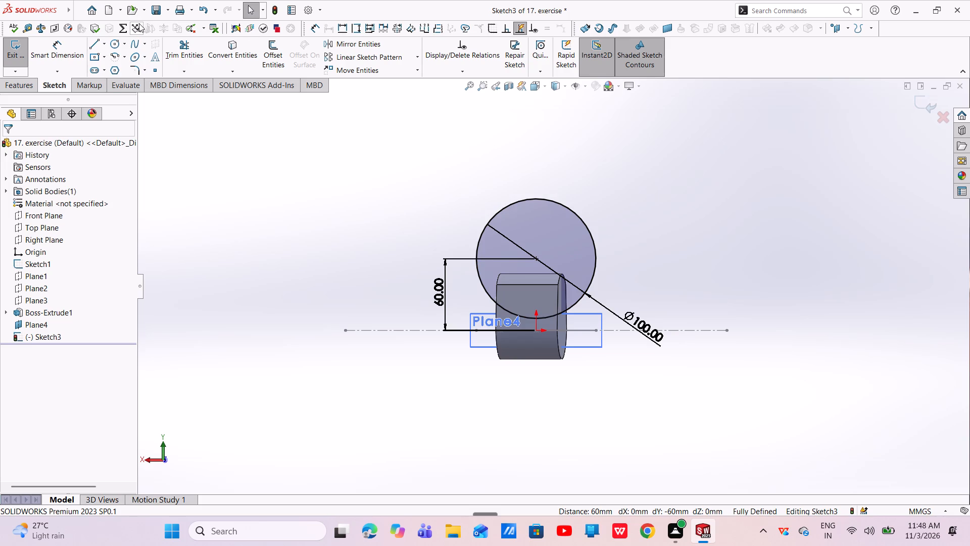
pyautogui.click(4, 85)
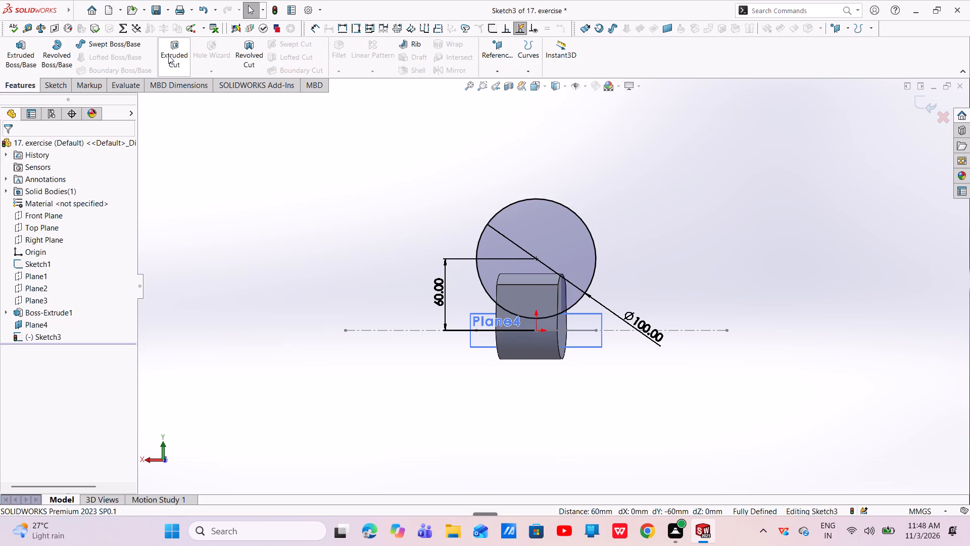
pyautogui.click(169, 55)
pyautogui.moveTo(386, 209); pyautogui.dragTo(428, 220, button='middle')
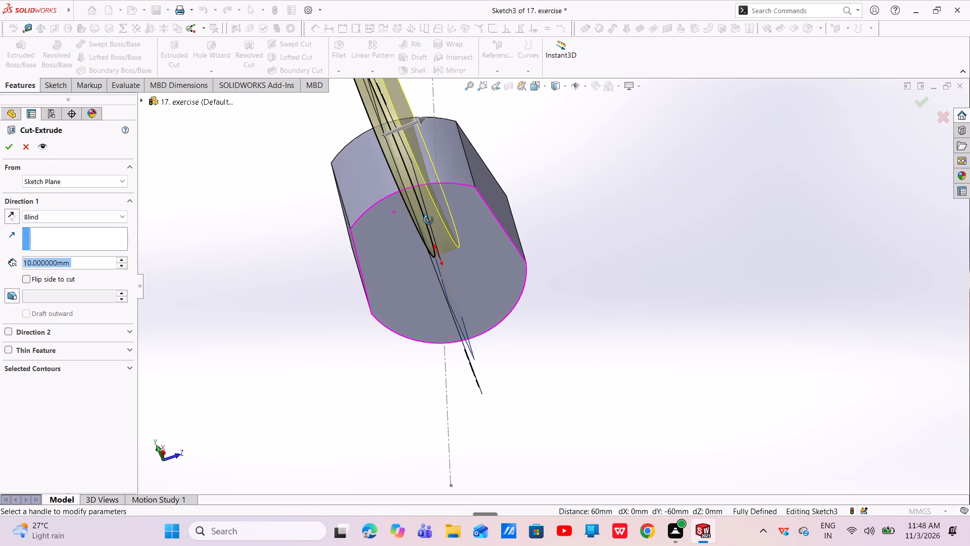
pyautogui.moveTo(428, 220); pyautogui.dragTo(427, 220, button='middle')
pyautogui.click(125, 213)
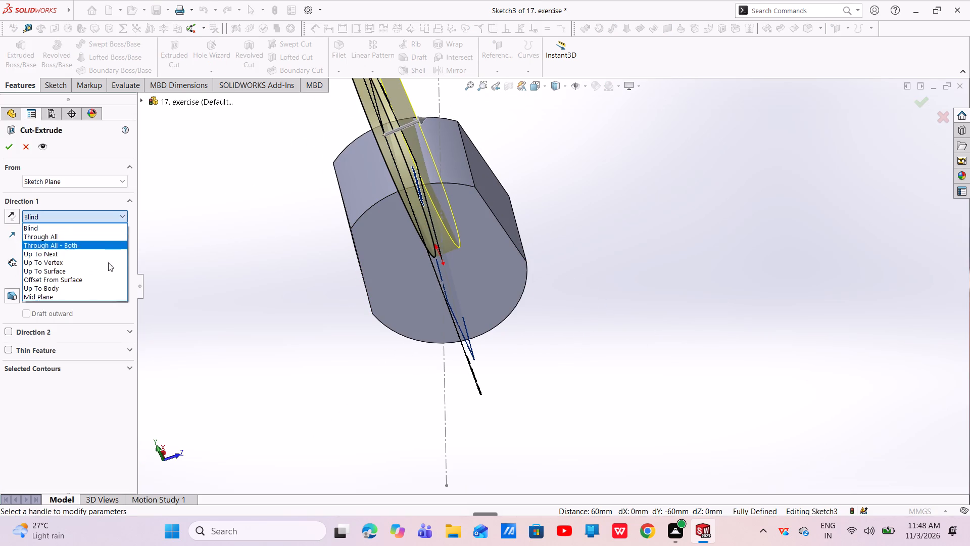
pyautogui.click(93, 294)
pyautogui.doubleClick(124, 256)
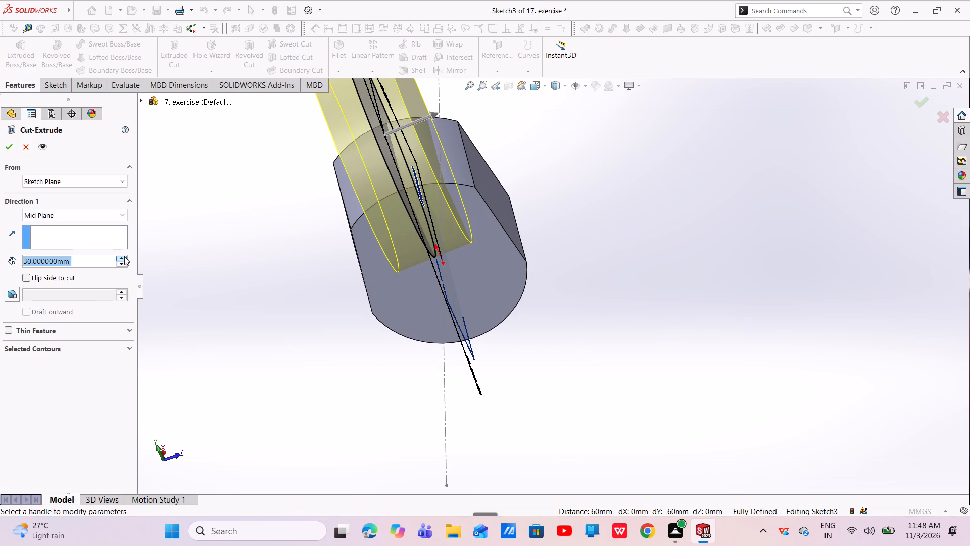
pyautogui.press('BackSpace')
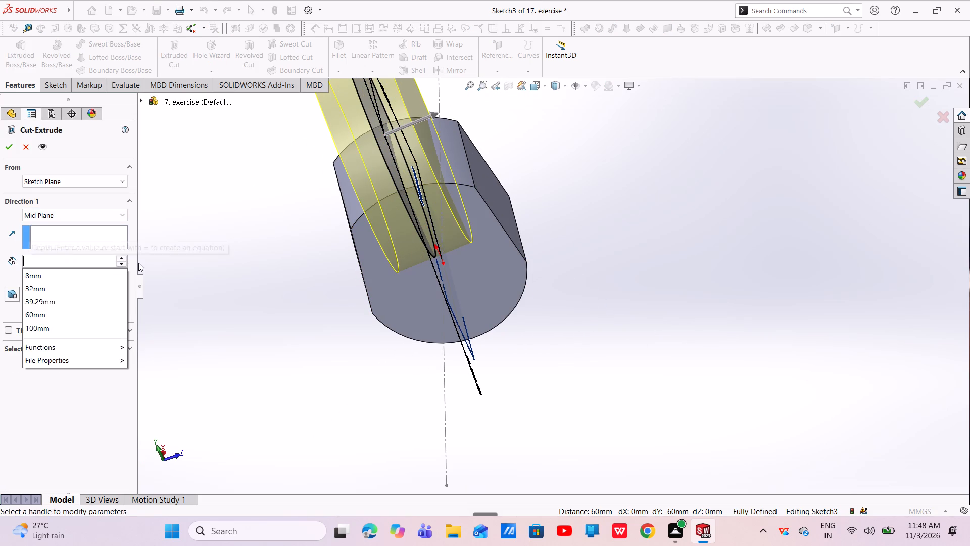
pyautogui.write('31')
pyautogui.press('Return')
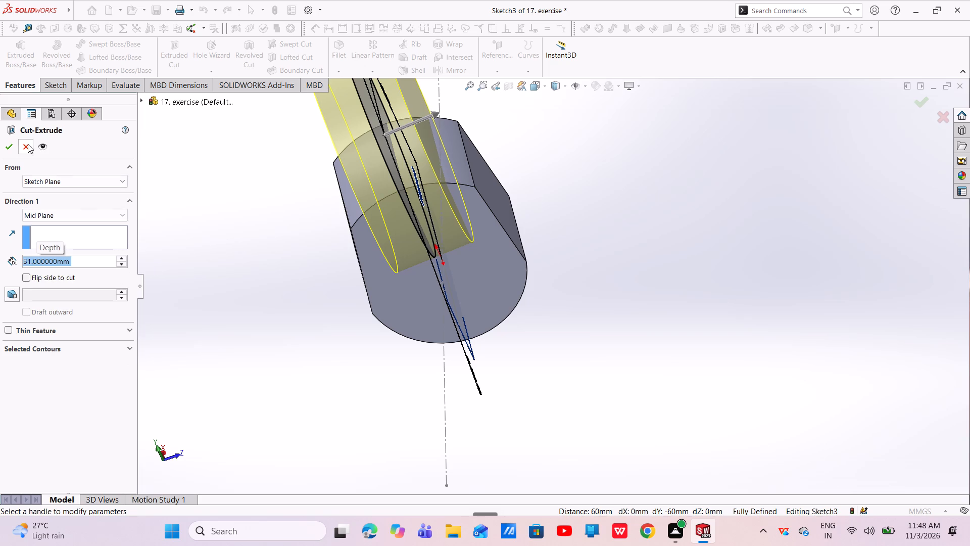
pyautogui.click(5, 149)
# Fillet the two curved edges where the channel's floor meets its side walls with a 2 mm radius.
pyautogui.scroll(3, 375, 207)
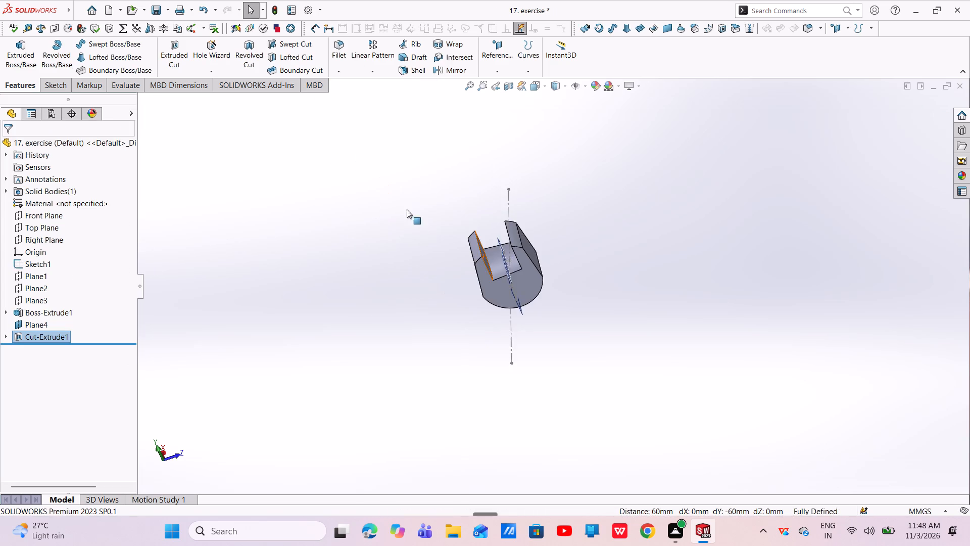
pyautogui.scroll(2, 407, 209)
pyautogui.moveTo(439, 250); pyautogui.dragTo(455, 189, button='middle')
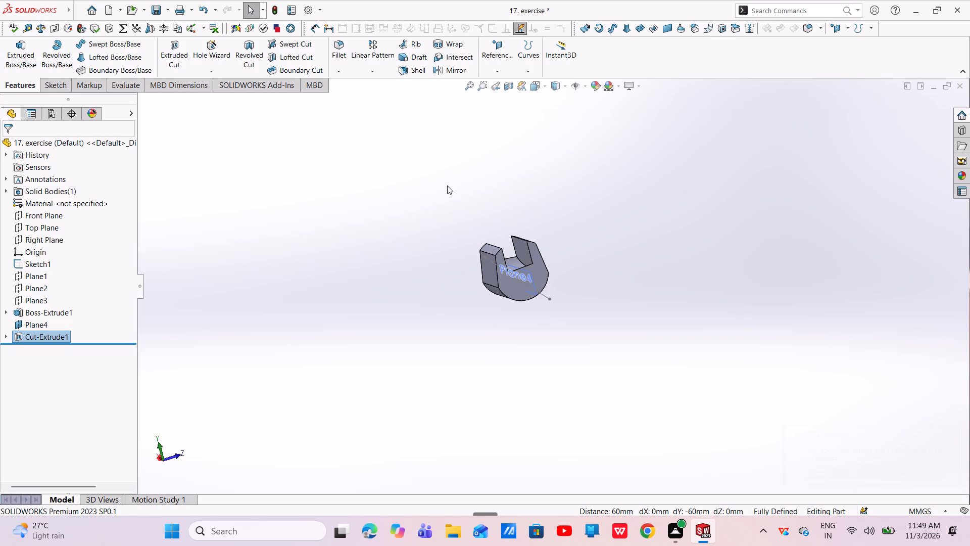
pyautogui.click(343, 48)
pyautogui.scroll(-3, 516, 254)
pyautogui.moveTo(513, 249); pyautogui.dragTo(510, 312, button='middle')
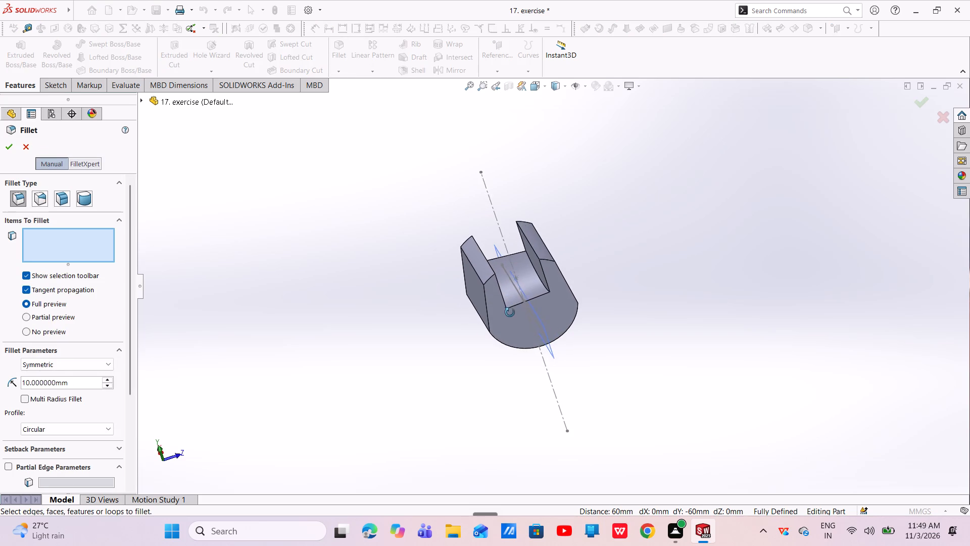
pyautogui.moveTo(510, 312); pyautogui.dragTo(510, 332, button='middle')
pyautogui.scroll(-7, 492, 272)
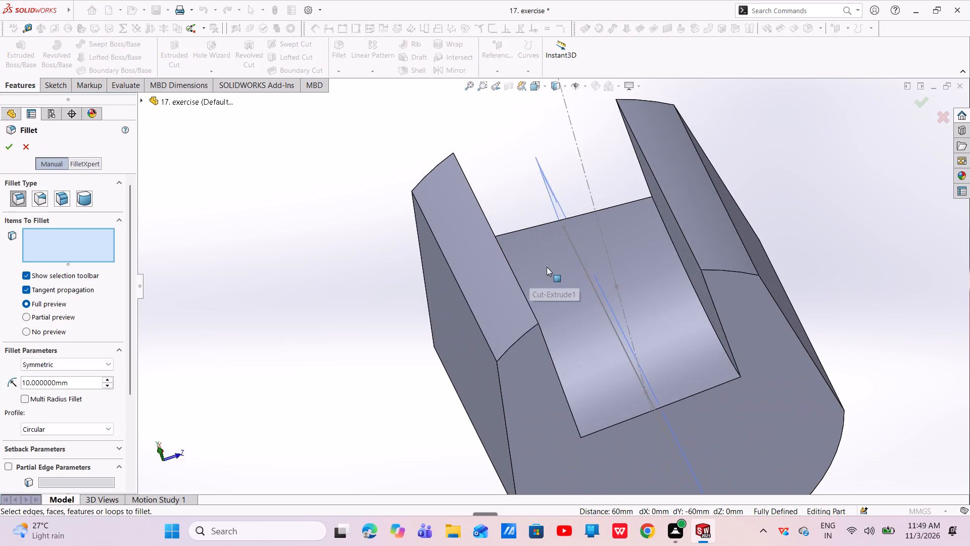
pyautogui.moveTo(544, 267); pyautogui.dragTo(529, 312, button='middle')
pyautogui.moveTo(79, 382); pyautogui.dragTo(23, 380)
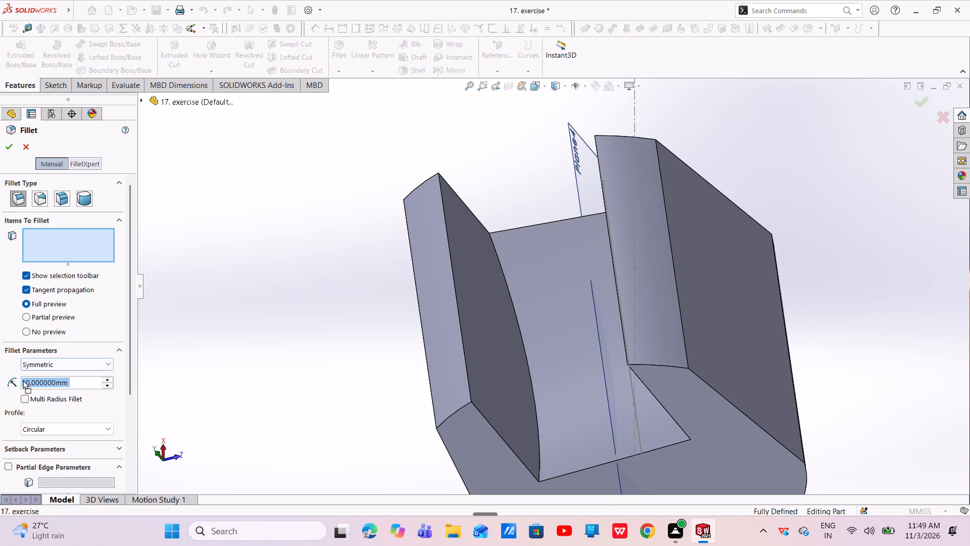
pyautogui.moveTo(23, 380); pyautogui.dragTo(2, 383)
pyautogui.press('BackSpace')
pyautogui.press('2')
pyautogui.press('Return')
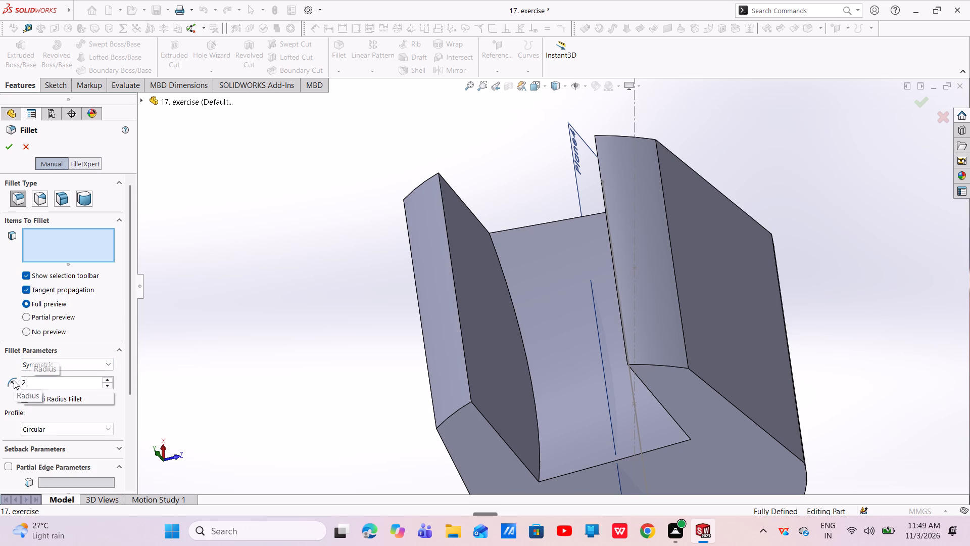
pyautogui.click(526, 353)
pyautogui.scroll(2, 533, 320)
pyautogui.moveTo(560, 324); pyautogui.dragTo(608, 333, button='middle')
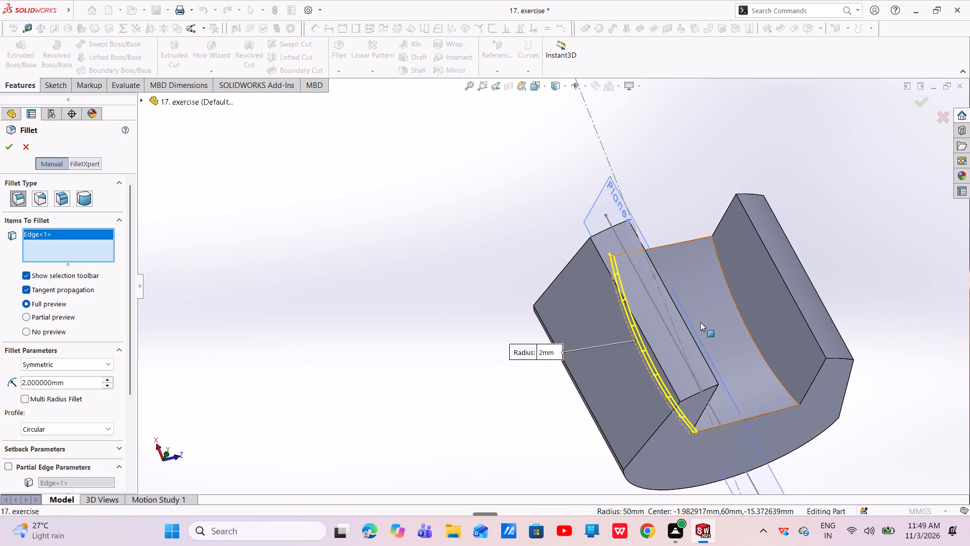
pyautogui.scroll(-3, 732, 312)
pyautogui.click(702, 285)
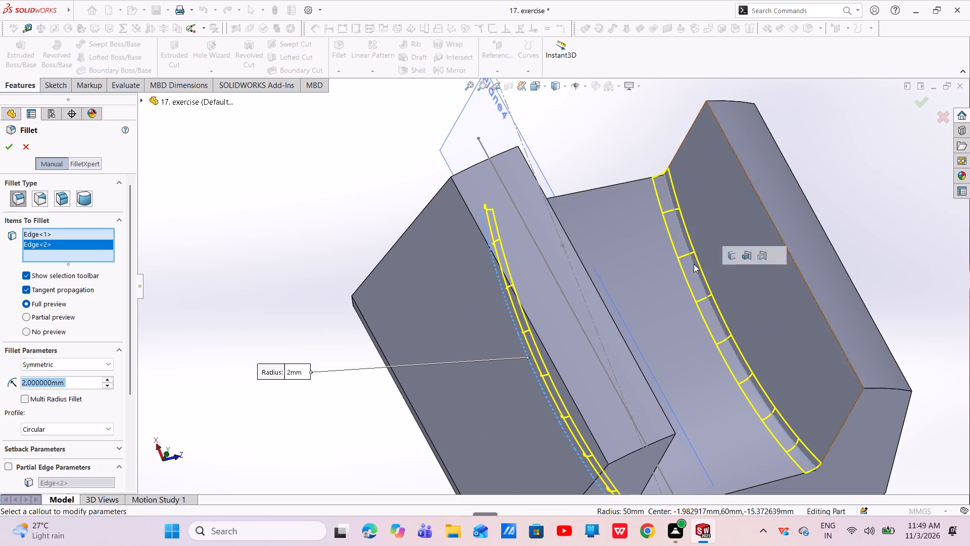
pyautogui.click(13, 143)
# Hide Sketch1, the layout sketch containing the centreline that runs through the part.
pyautogui.scroll(3, 586, 268)
pyautogui.scroll(-1, 586, 267)
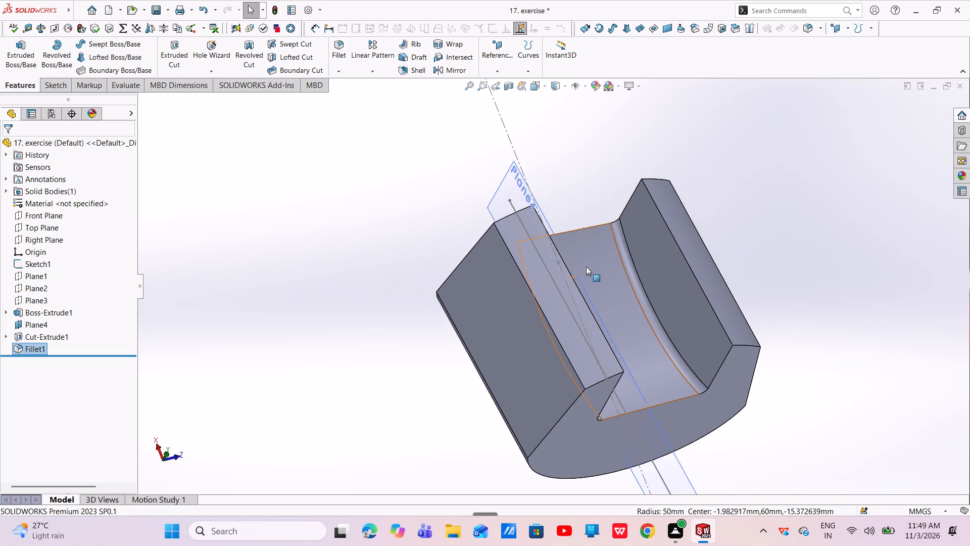
pyautogui.moveTo(664, 286); pyautogui.dragTo(631, 287, button='middle')
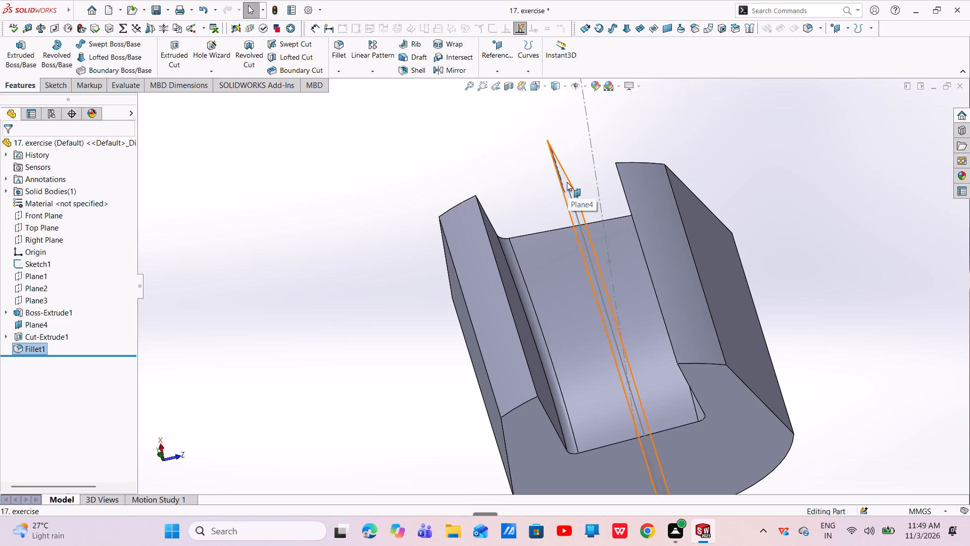
pyautogui.moveTo(595, 271); pyautogui.dragTo(599, 259, button='middle')
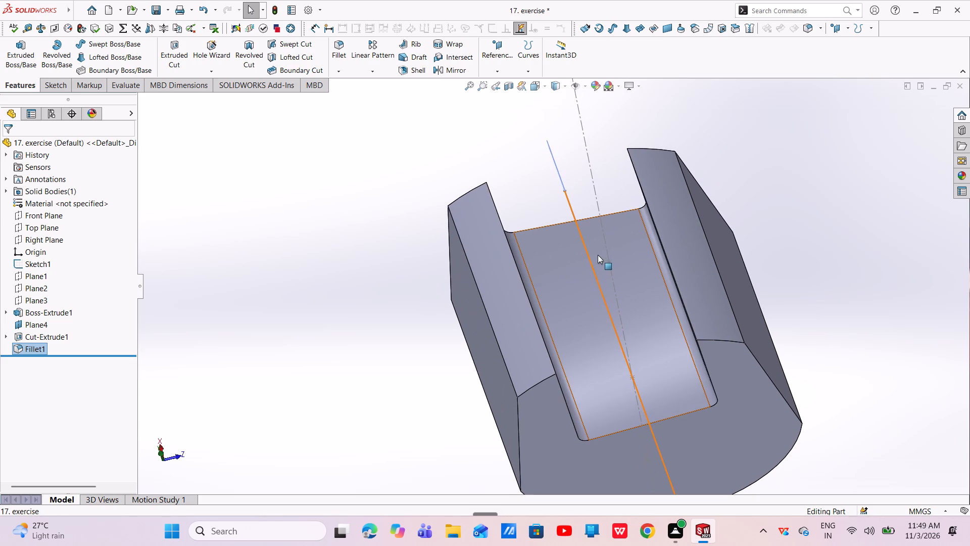
pyautogui.scroll(1, 591, 245)
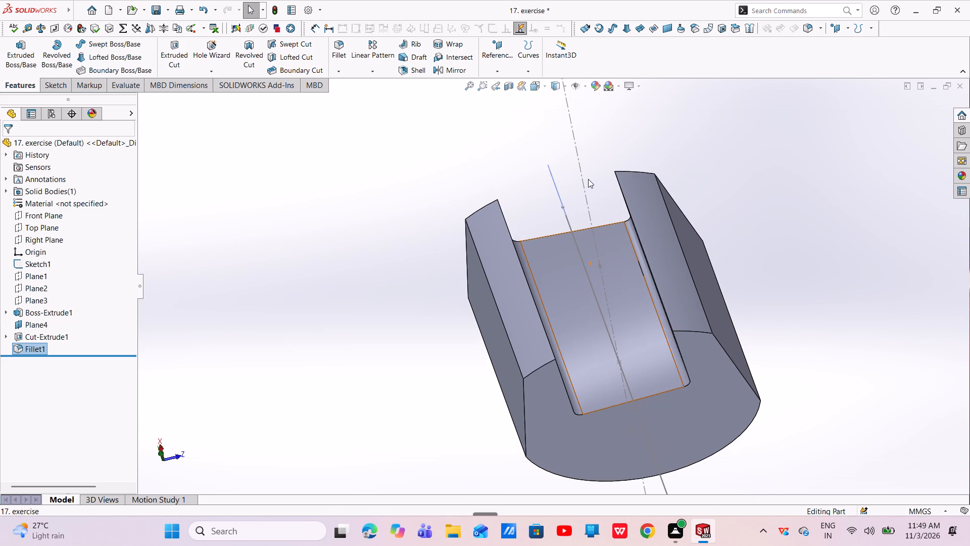
pyautogui.click(579, 173)
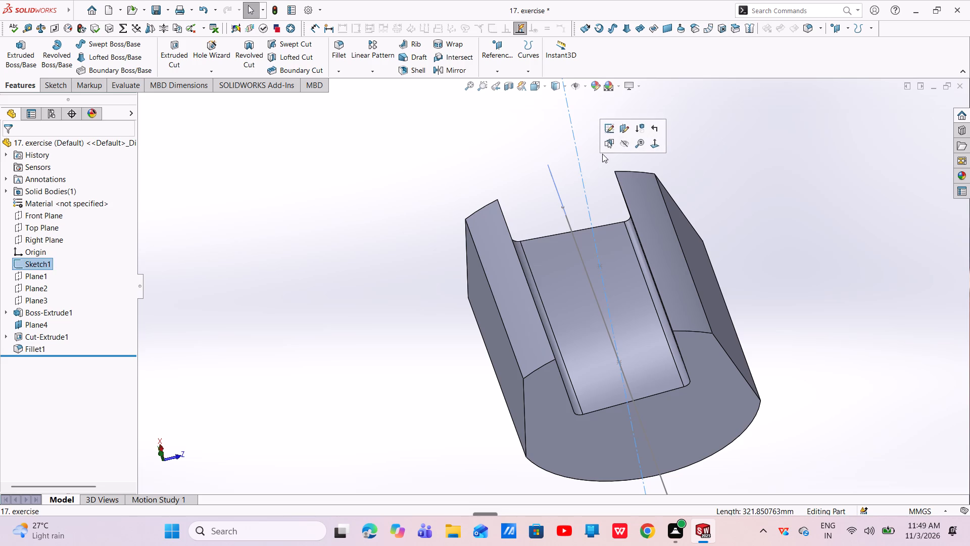
pyautogui.click(620, 144)
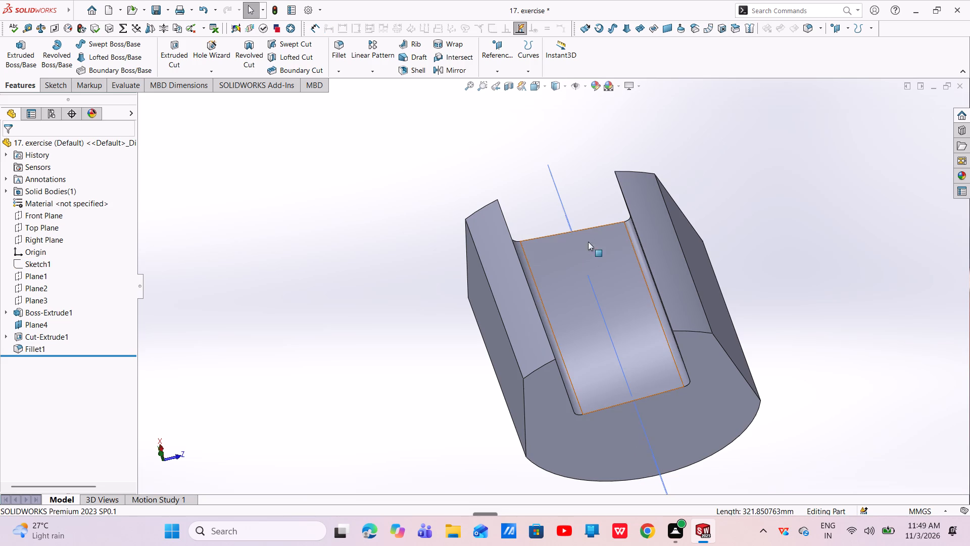
# Start a new sketch on Plane4, the reference plane passing through the part.
pyautogui.moveTo(595, 249); pyautogui.dragTo(604, 210, button='middle')
pyautogui.scroll(4, 615, 309)
pyautogui.moveTo(621, 324); pyautogui.dragTo(661, 274, button='middle')
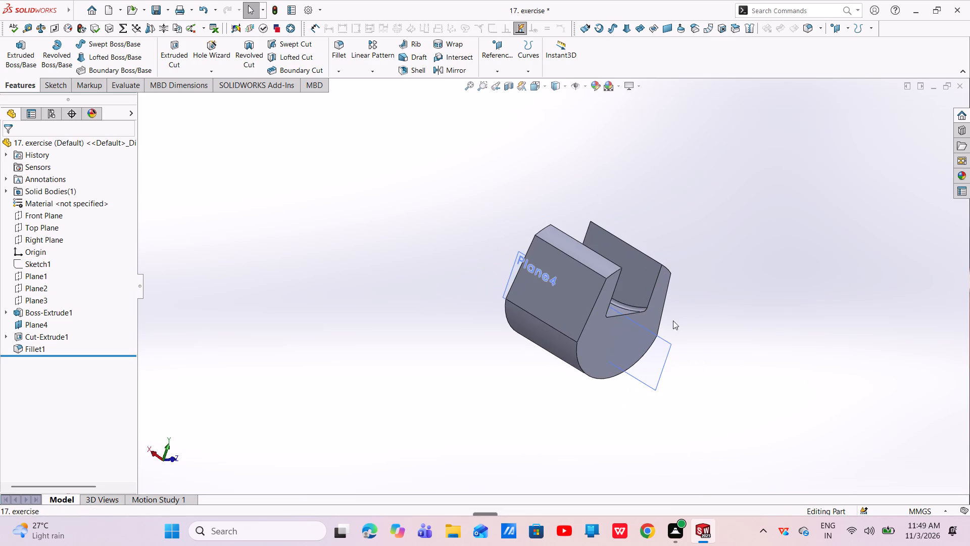
pyautogui.click(660, 369)
pyautogui.click(706, 342)
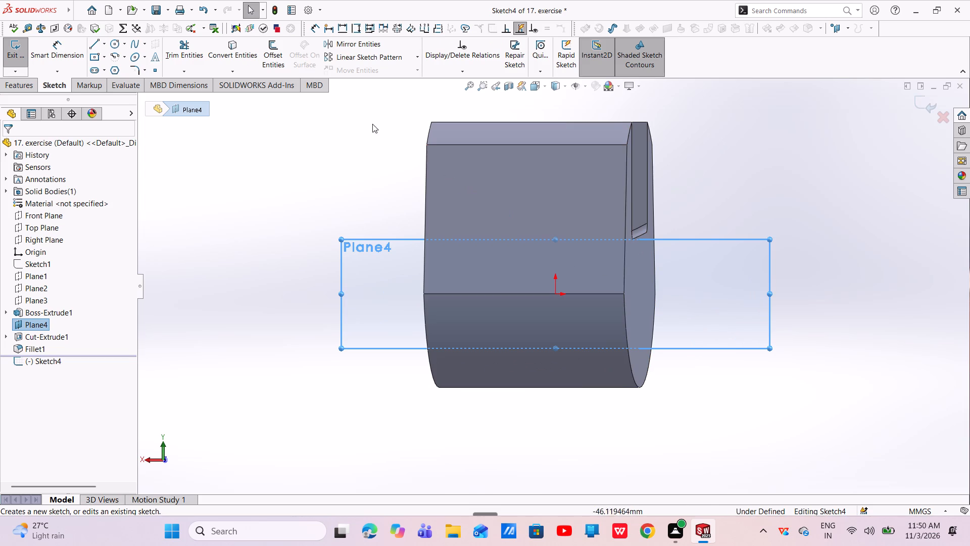
# Sketch a horizontal straight slot about 10.4 mm wide with centres about 3.2 mm apart, about 27.2 mm above the origin.
pyautogui.click(104, 71)
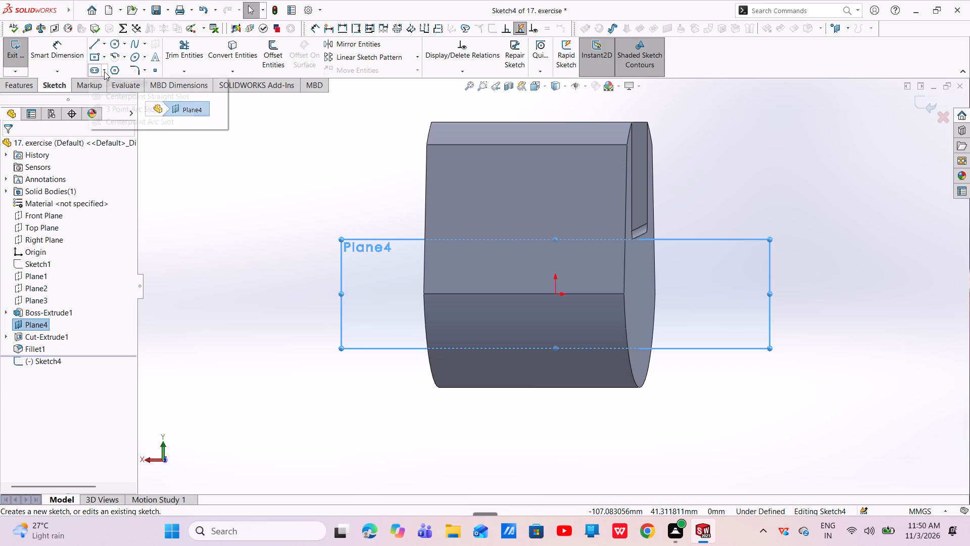
pyautogui.click(110, 82)
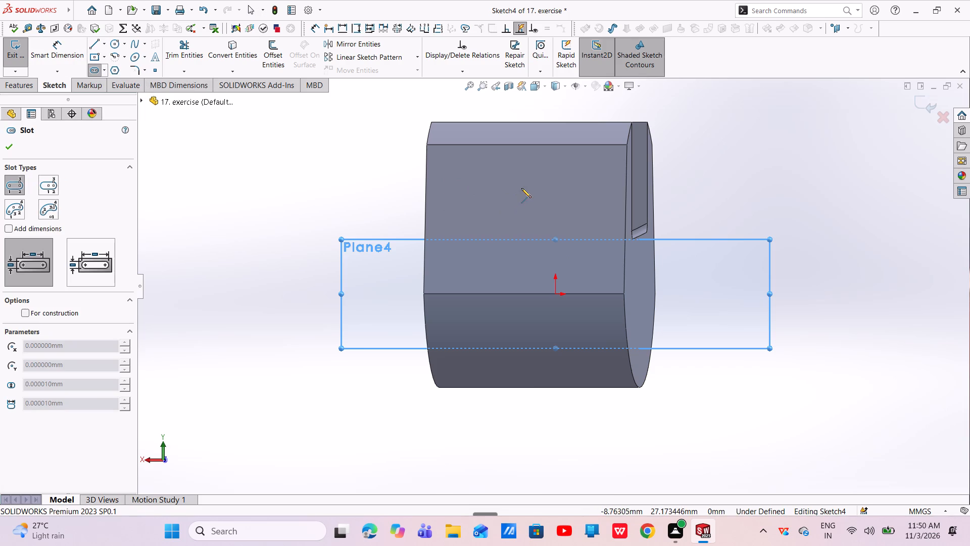
pyautogui.click(522, 188)
pyautogui.click(535, 188)
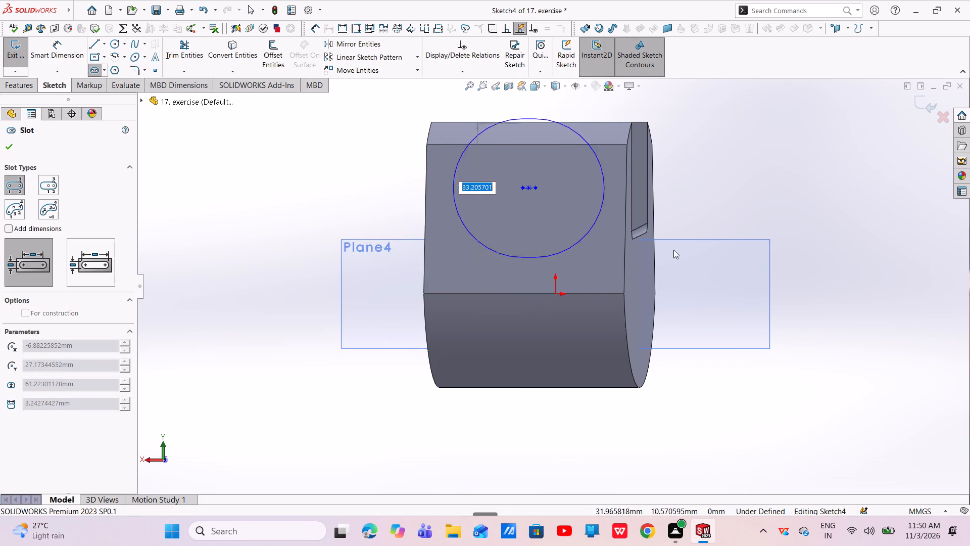
pyautogui.click(597, 208)
pyautogui.rightClick(597, 208)
pyautogui.click(611, 213)
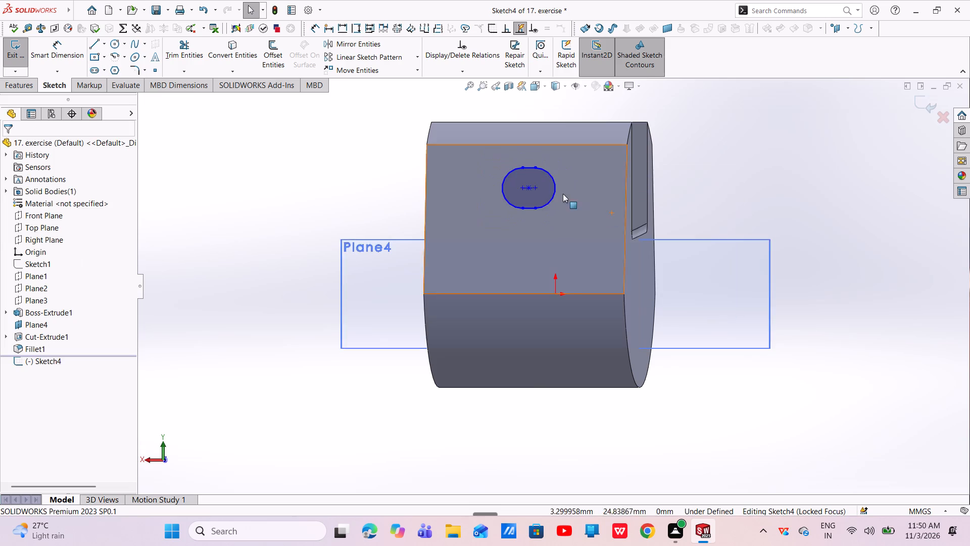
# Enlarge the slot freehand to about 52.2 mm wide and 33.2 mm between centres, with its lower edge level with the origin.
pyautogui.scroll(-7, 539, 184)
pyautogui.moveTo(532, 270); pyautogui.dragTo(688, 286)
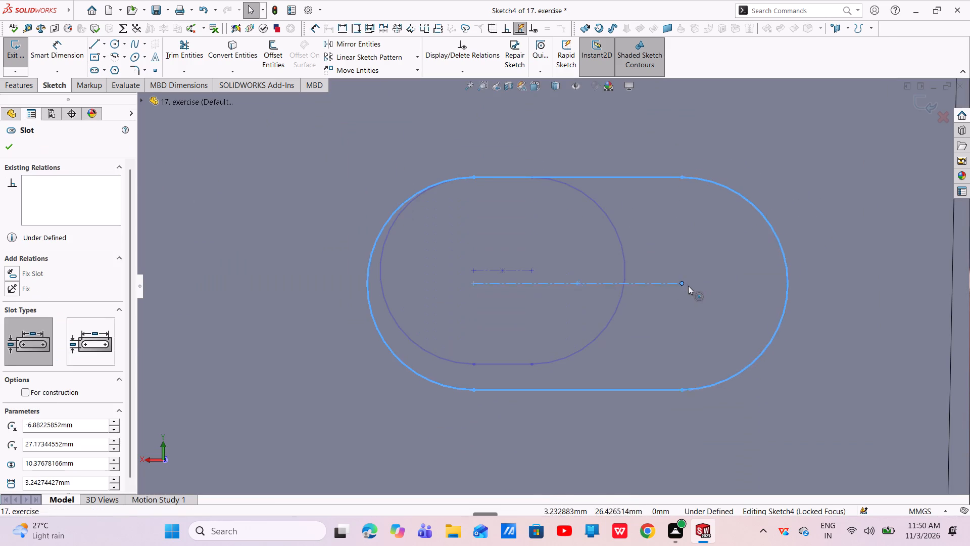
pyautogui.moveTo(688, 286); pyautogui.dragTo(734, 290)
pyautogui.scroll(2, 743, 292)
pyautogui.scroll(-1, 743, 292)
pyautogui.scroll(2, 743, 292)
pyautogui.scroll(-1, 744, 291)
pyautogui.scroll(2, 744, 290)
pyautogui.scroll(1, 633, 315)
pyautogui.scroll(-1, 633, 315)
pyautogui.scroll(3, 633, 314)
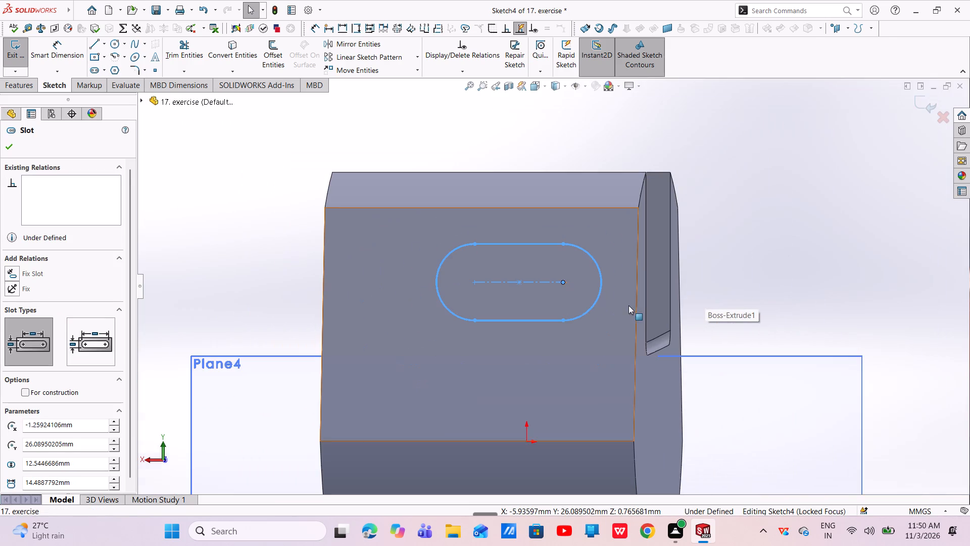
pyautogui.moveTo(560, 320); pyautogui.dragTo(596, 380)
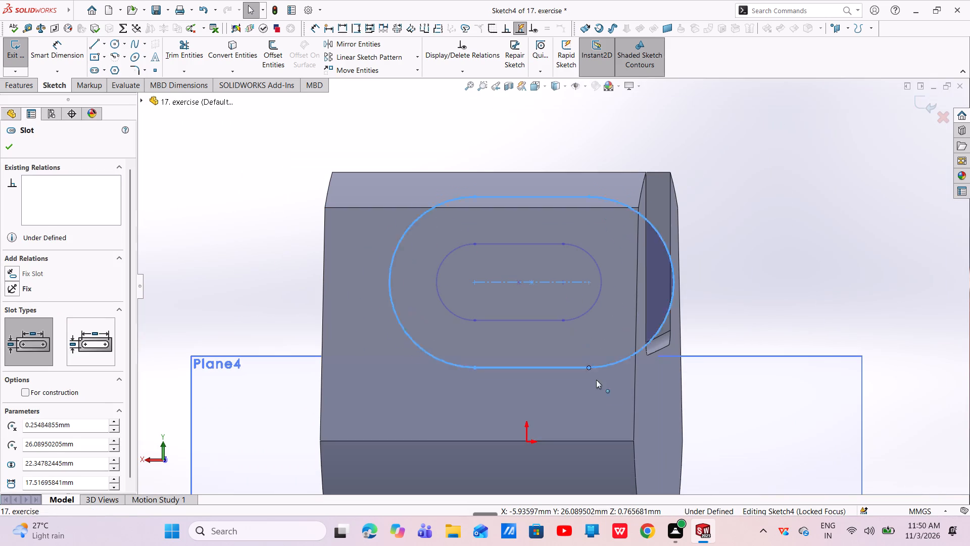
pyautogui.moveTo(596, 380); pyautogui.dragTo(677, 441)
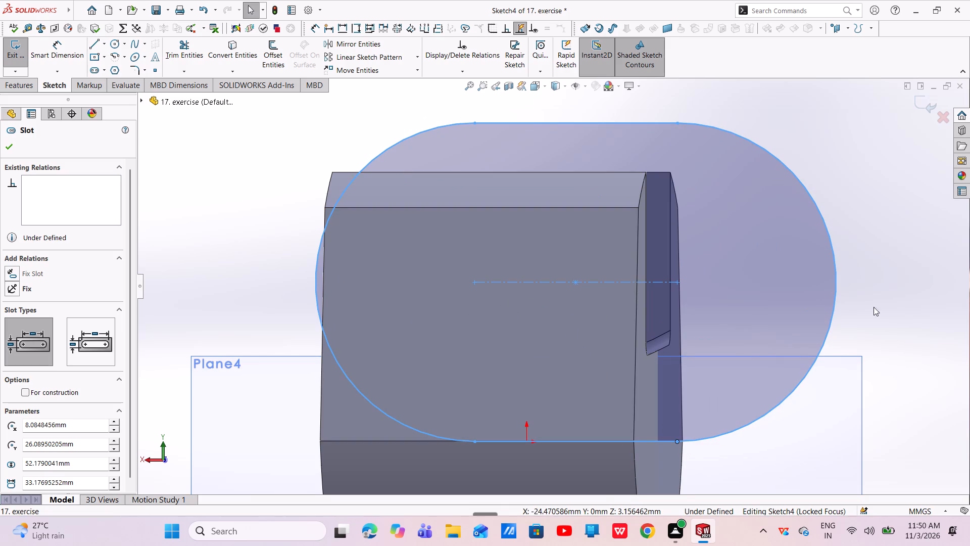
pyautogui.click(882, 291)
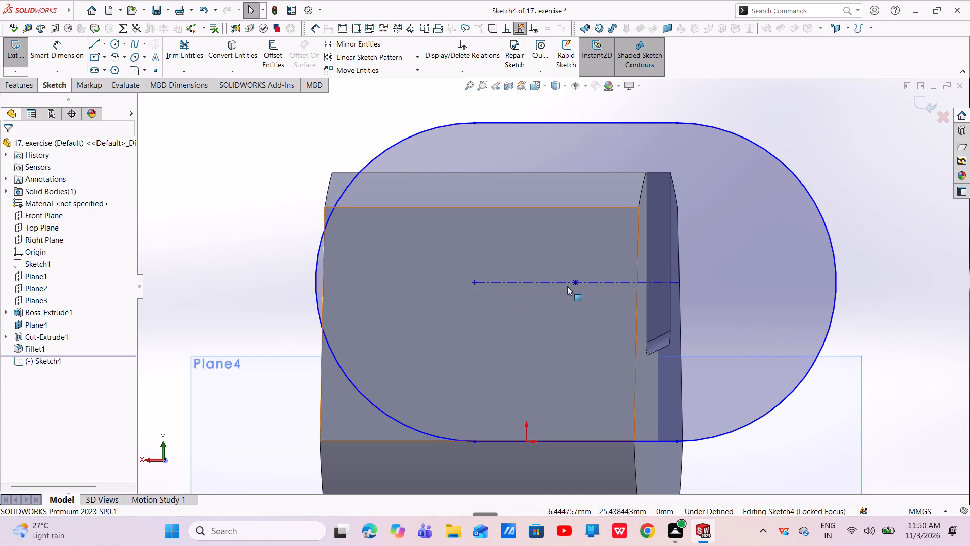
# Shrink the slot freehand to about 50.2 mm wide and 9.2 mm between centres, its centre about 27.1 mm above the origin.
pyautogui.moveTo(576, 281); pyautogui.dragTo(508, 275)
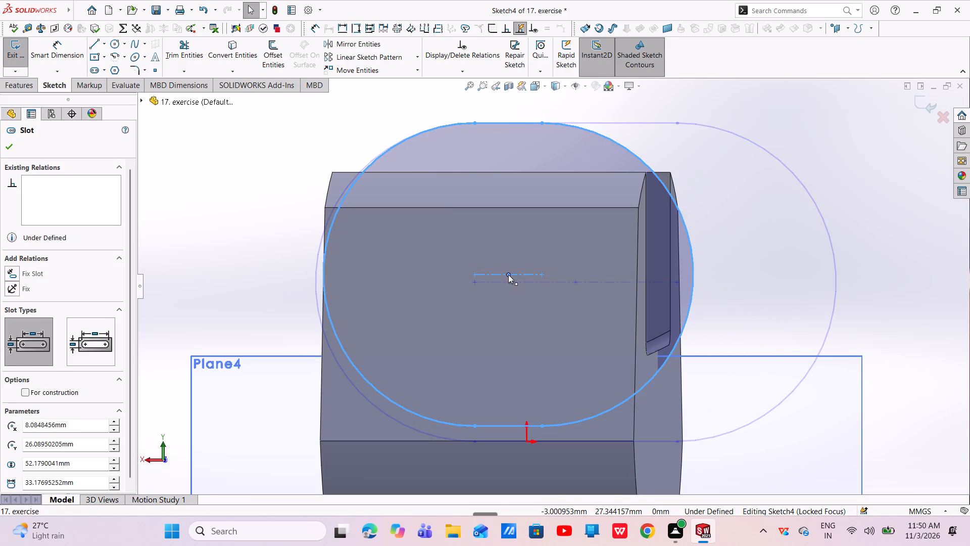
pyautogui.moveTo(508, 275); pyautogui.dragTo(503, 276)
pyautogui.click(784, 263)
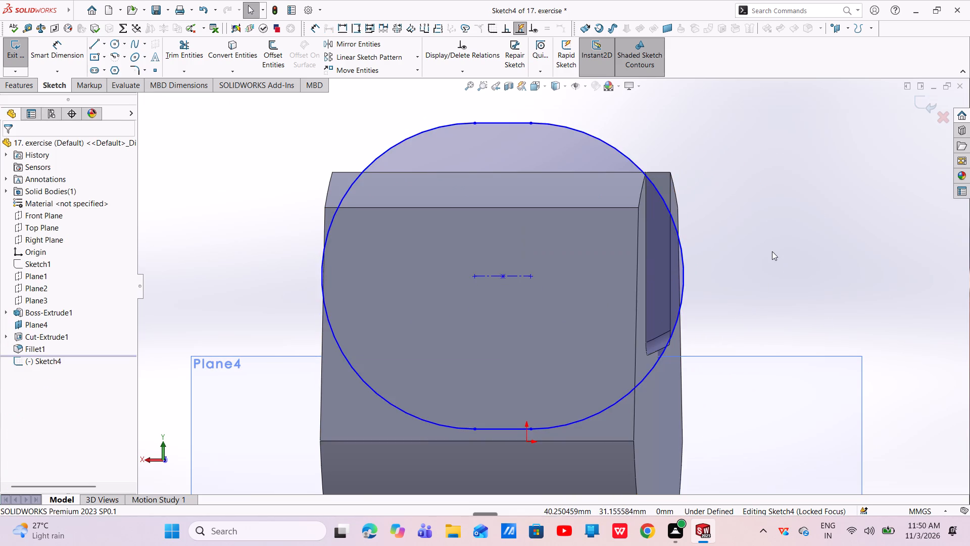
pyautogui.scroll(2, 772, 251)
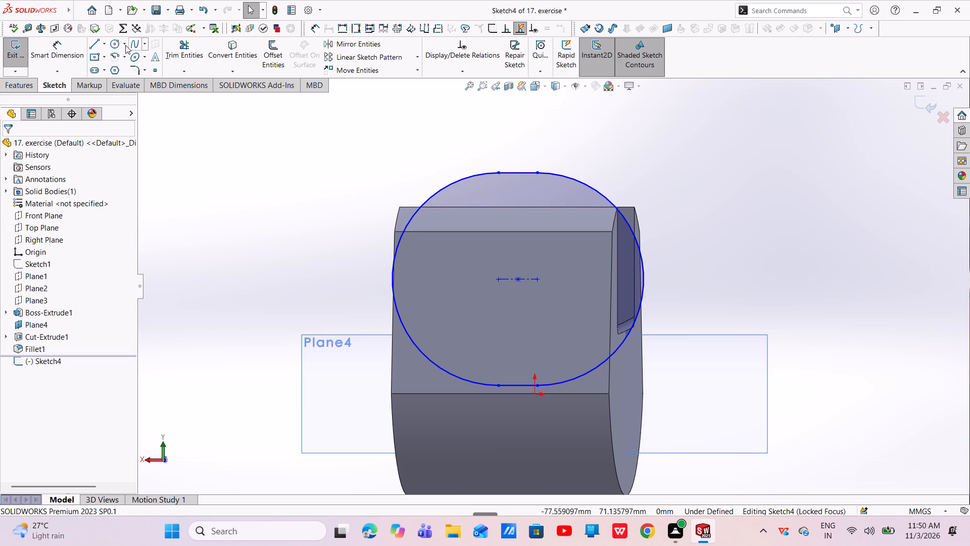
# Dimension the distance between the slot's two arc centres as 3 mm.
pyautogui.click(67, 40)
pyautogui.scroll(-5, 544, 262)
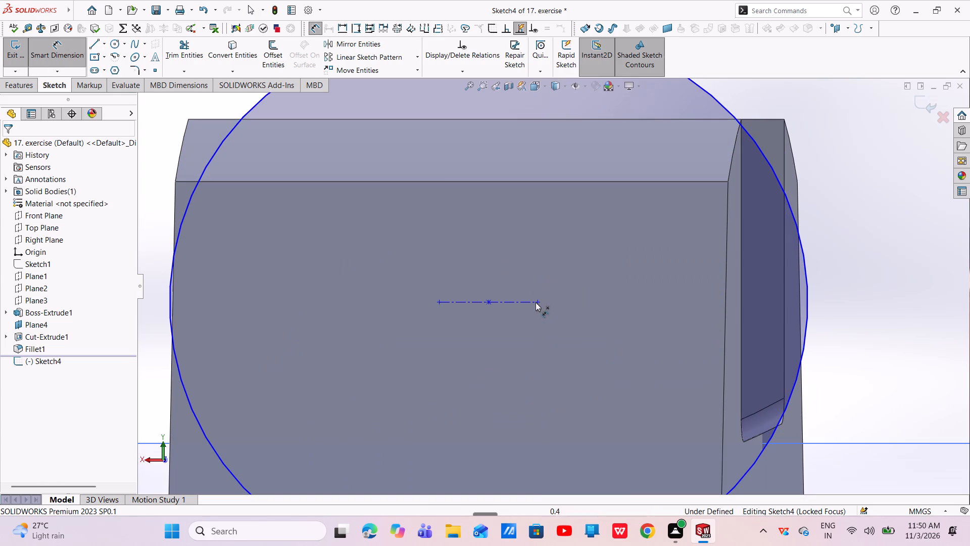
pyautogui.click(535, 302)
pyautogui.click(437, 301)
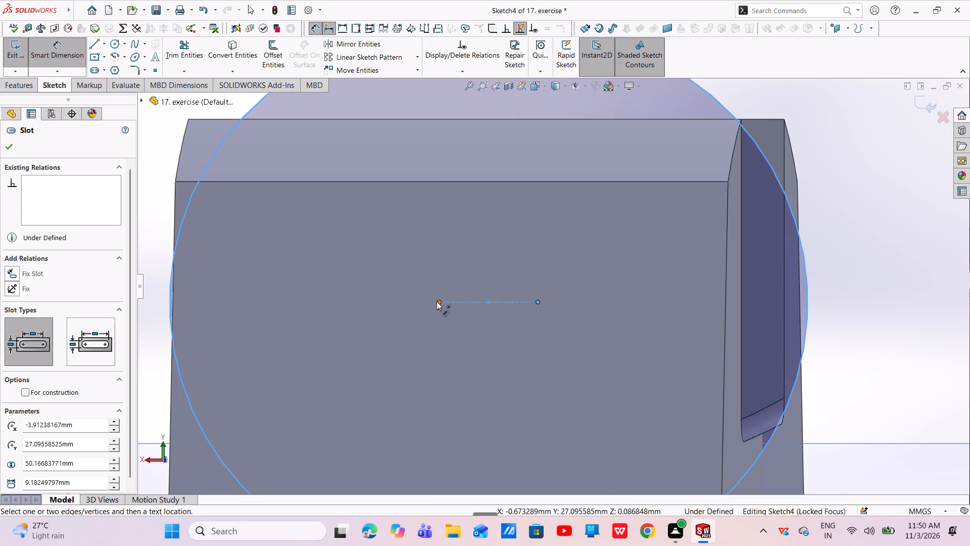
pyautogui.click(462, 274)
pyautogui.press('BackSpace')
pyautogui.press('3')
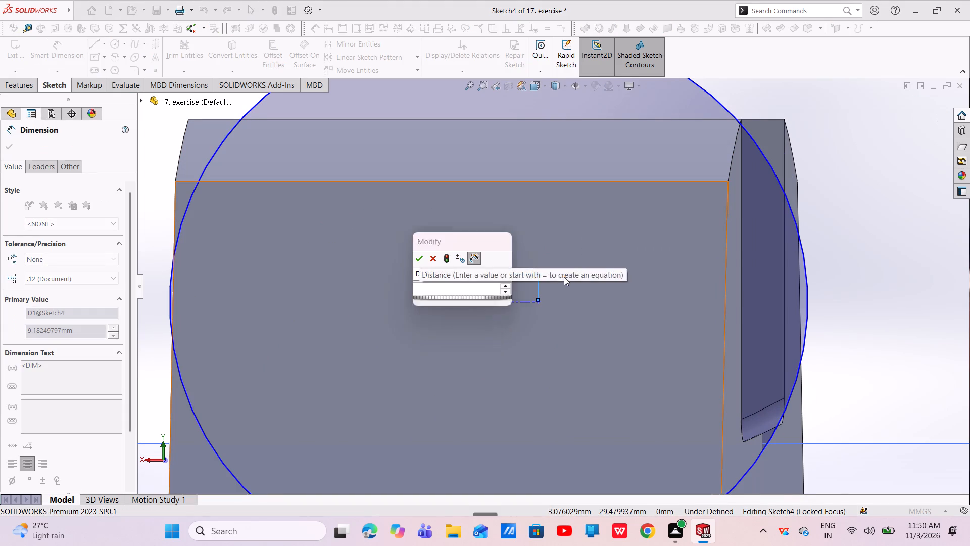
pyautogui.press('Return')
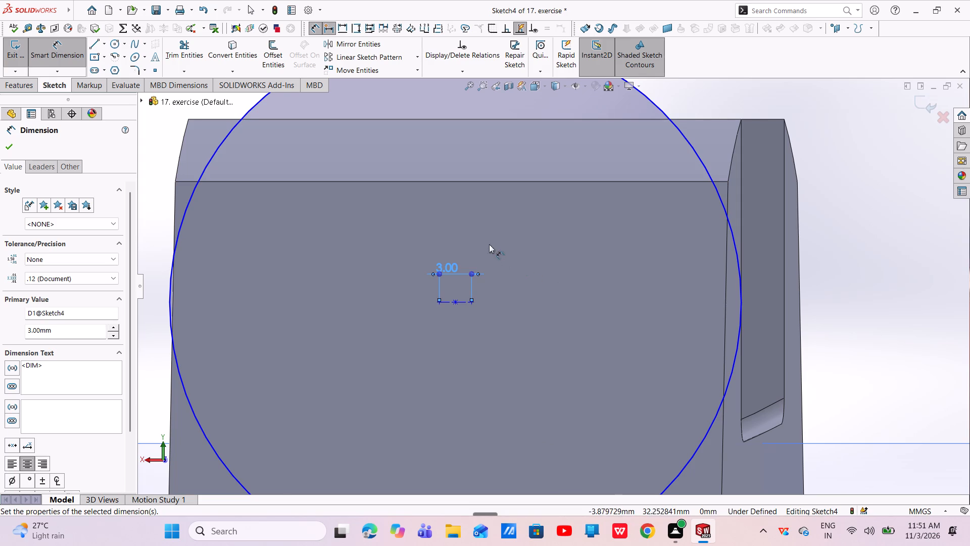
pyautogui.scroll(3, 480, 241)
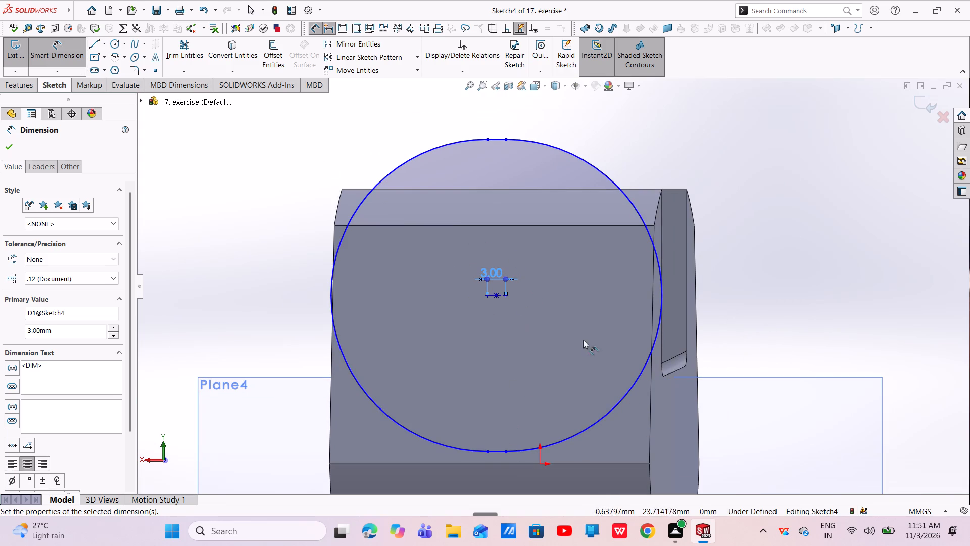
pyautogui.click(494, 297)
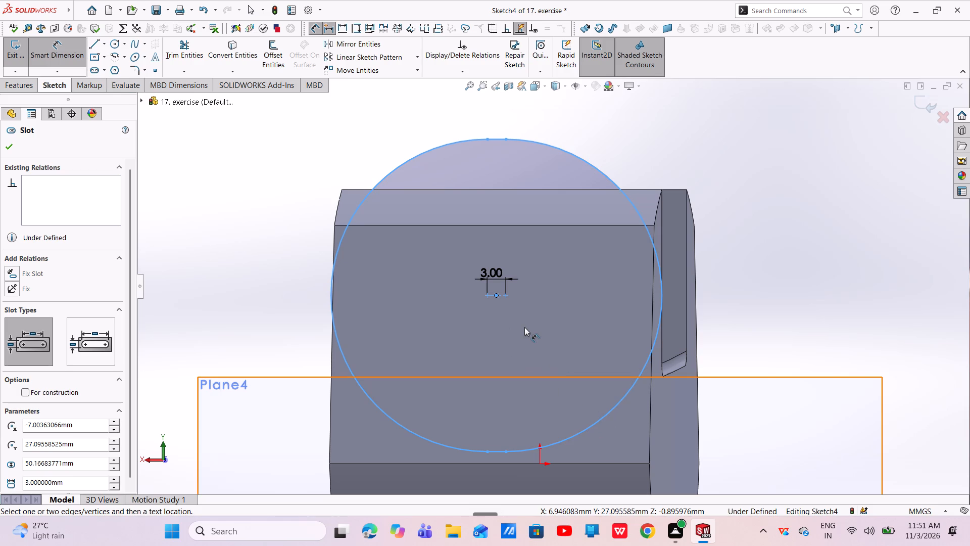
pyautogui.press('Escape')
pyautogui.press('Escape')
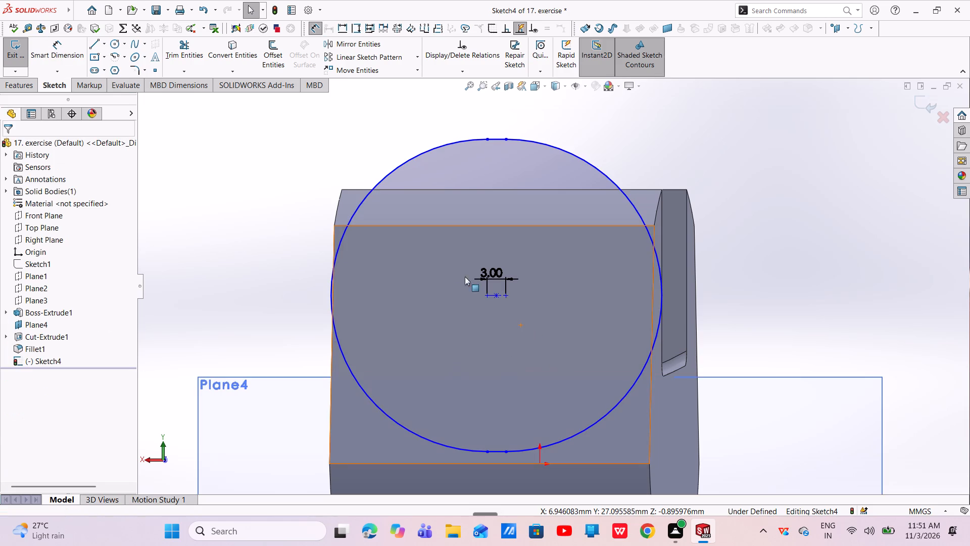
# Dimension one end arc of the slot with a radius of 21.5 mm.
pyautogui.click(64, 48)
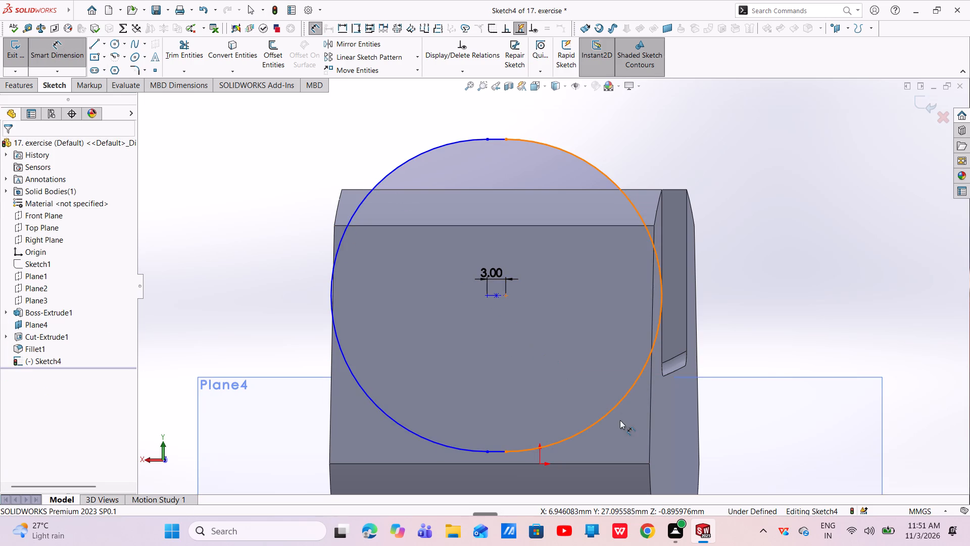
pyautogui.click(619, 406)
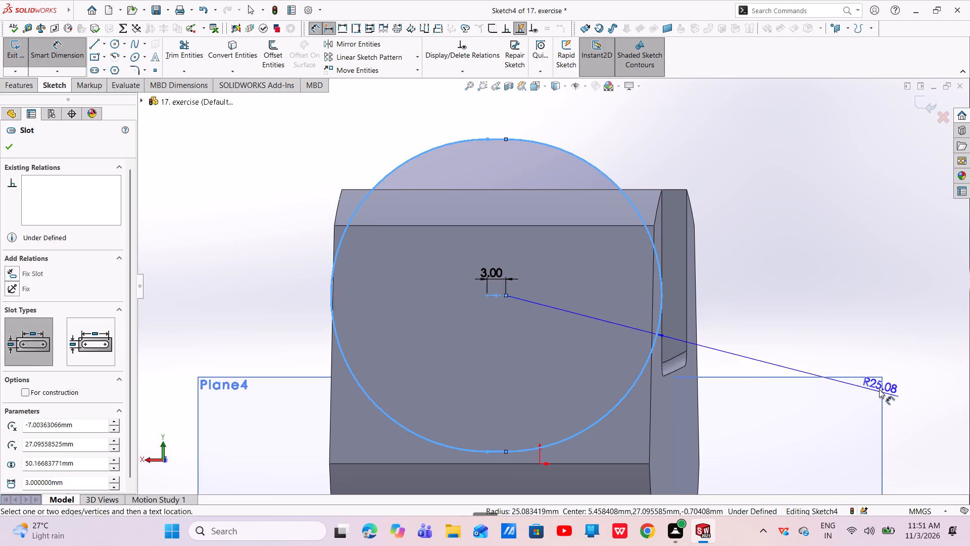
pyautogui.click(892, 361)
pyautogui.press('BackSpace')
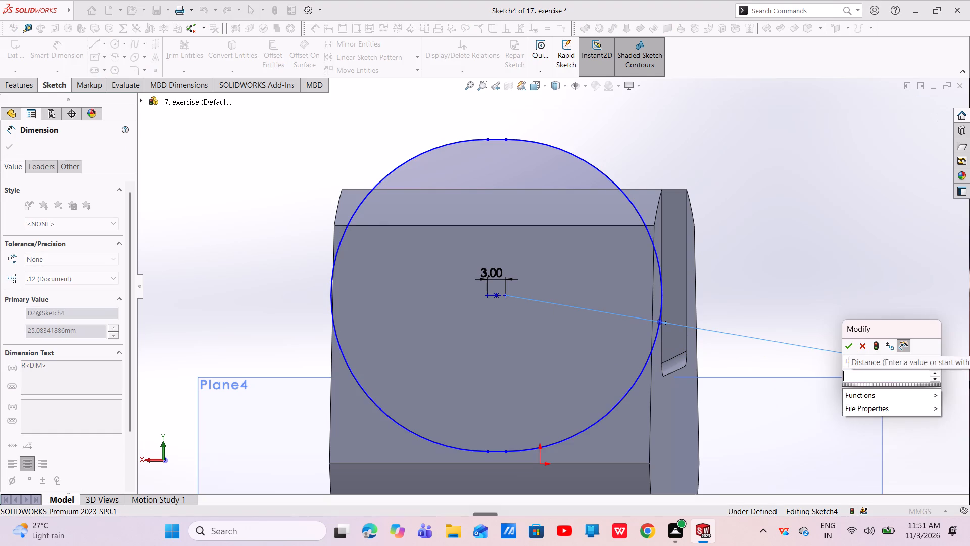
pyautogui.write('21.5')
pyautogui.press('Return')
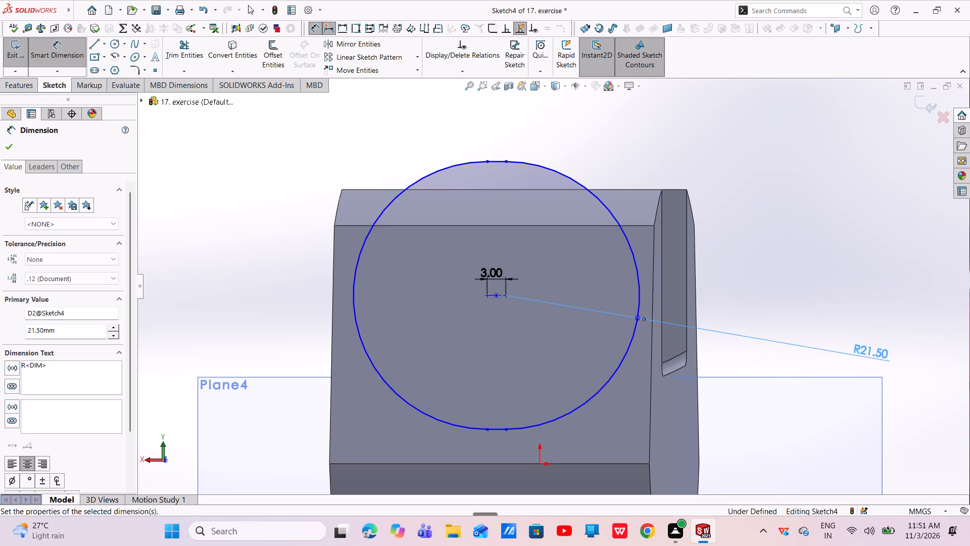
# Add a driven radius dimension to the slot's opposite end arc.
pyautogui.scroll(4, 716, 287)
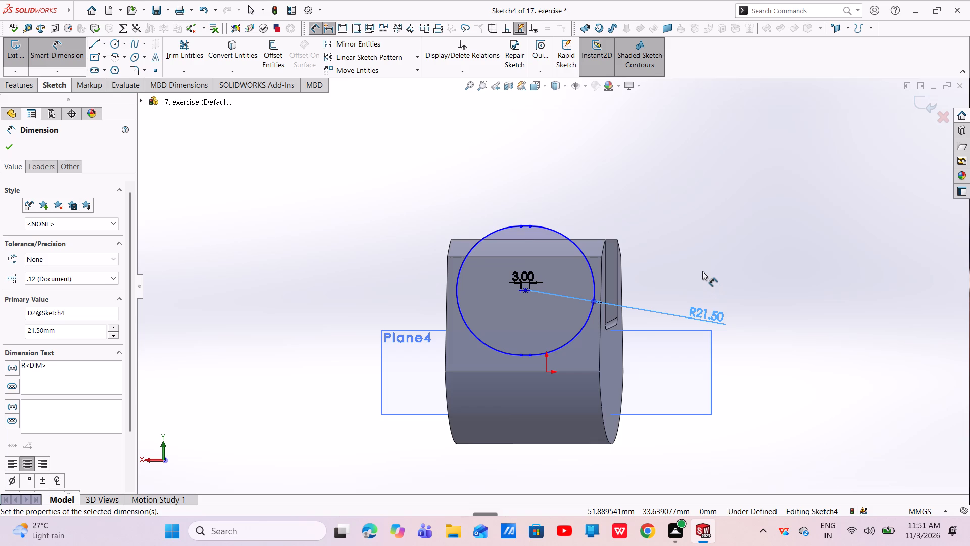
pyautogui.scroll(-6, 523, 360)
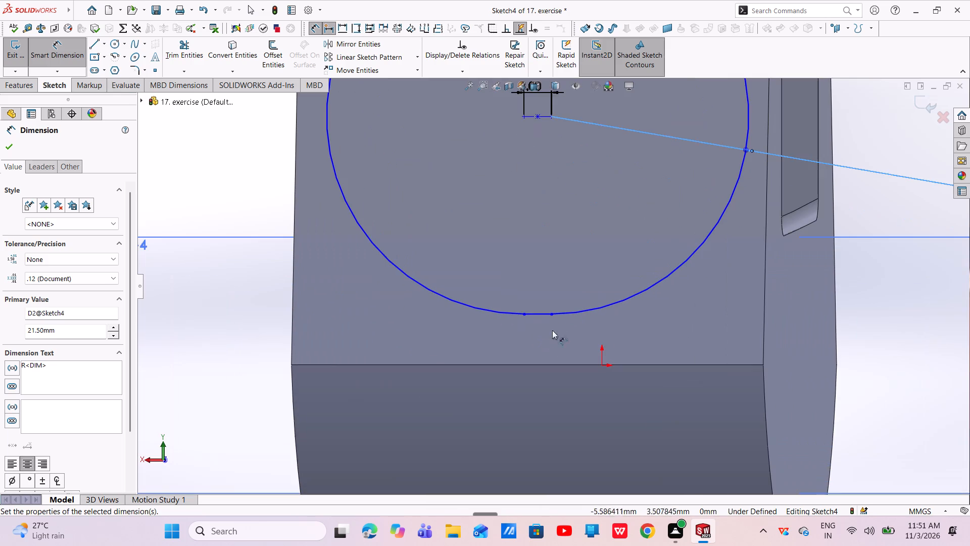
pyautogui.scroll(5, 493, 211)
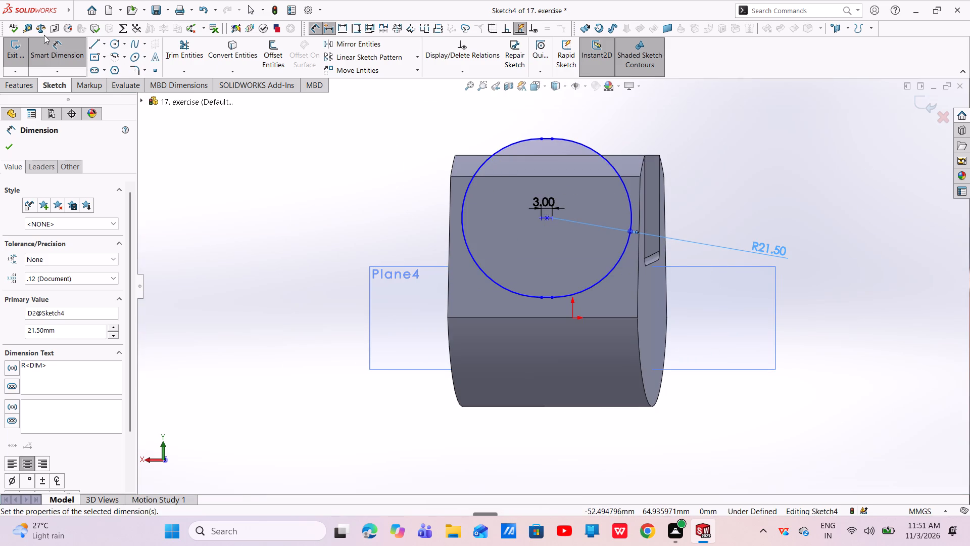
pyautogui.click(486, 274)
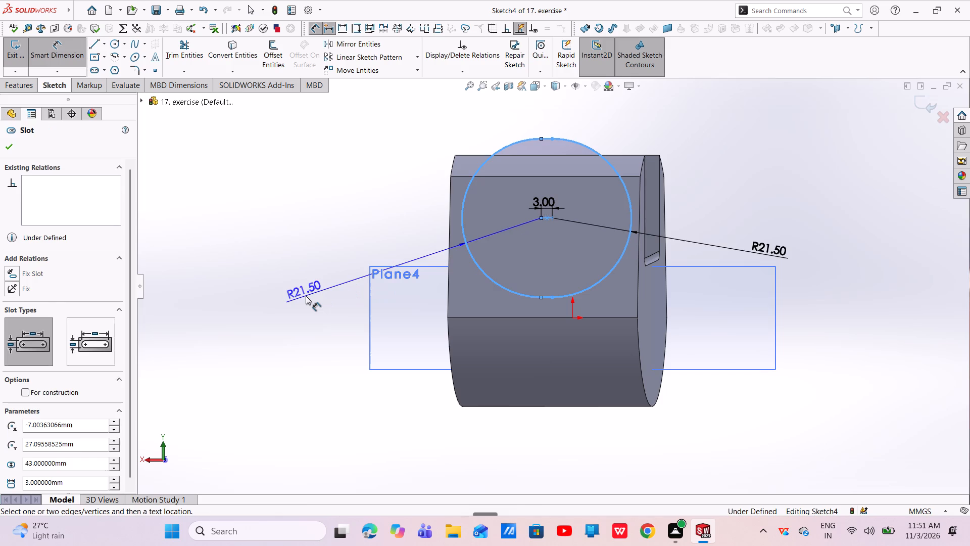
pyautogui.click(306, 296)
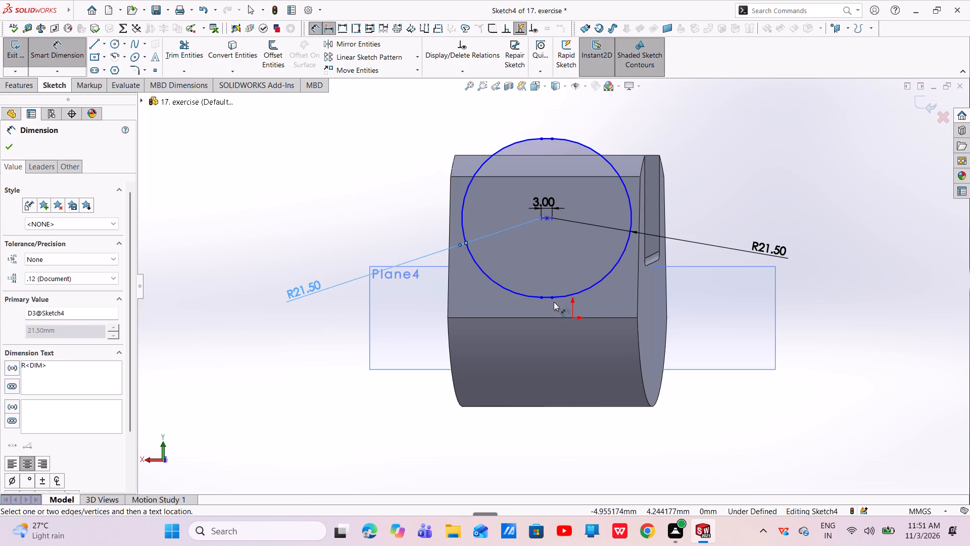
pyautogui.press('Escape')
# Add a Midpoint relation between the slot's short lower straight edge and the origin.
pyautogui.scroll(-7, 549, 297)
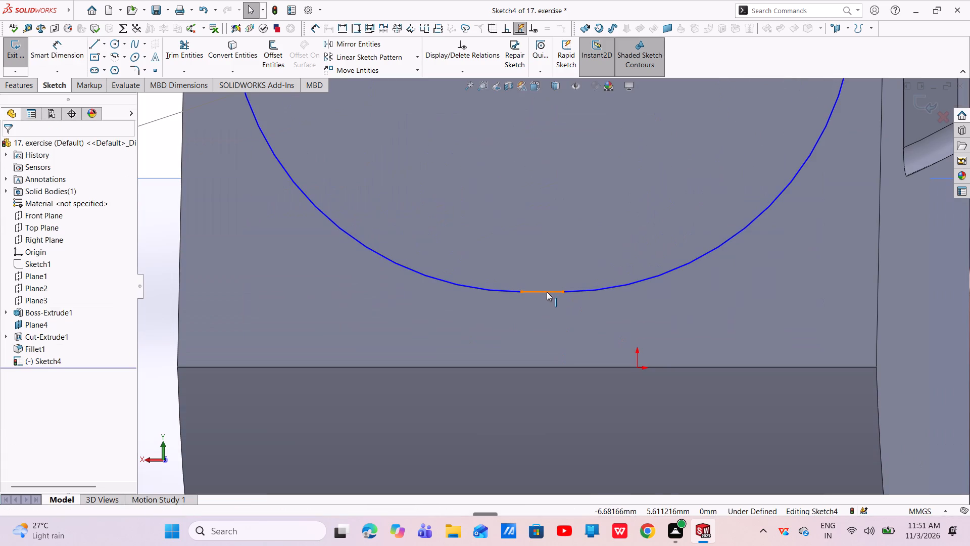
pyautogui.click(547, 292)
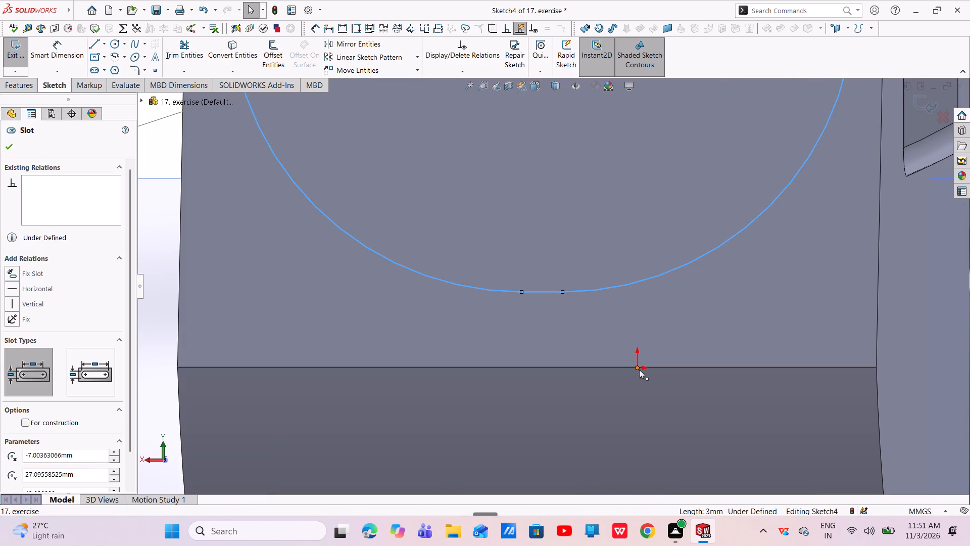
pyautogui.keyDown('ctrl'); pyautogui.click(638, 369); pyautogui.keyUp('ctrl')
pyautogui.click(668, 325)
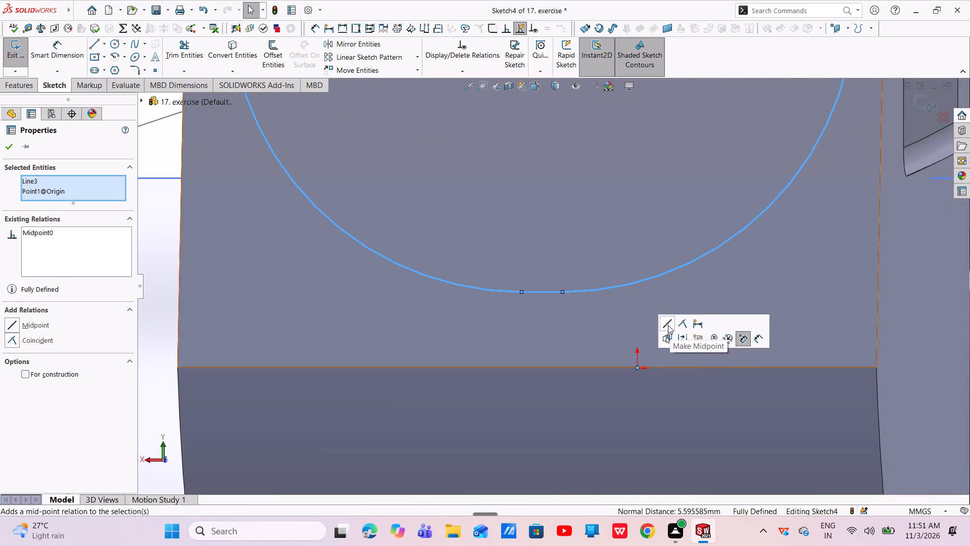
pyautogui.press('Escape')
pyautogui.scroll(6, 670, 372)
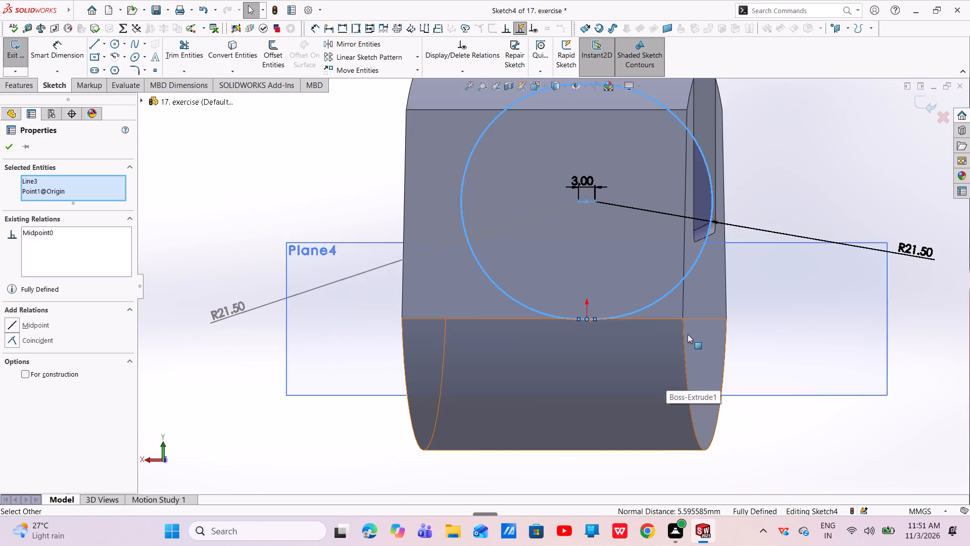
pyautogui.scroll(1, 688, 325)
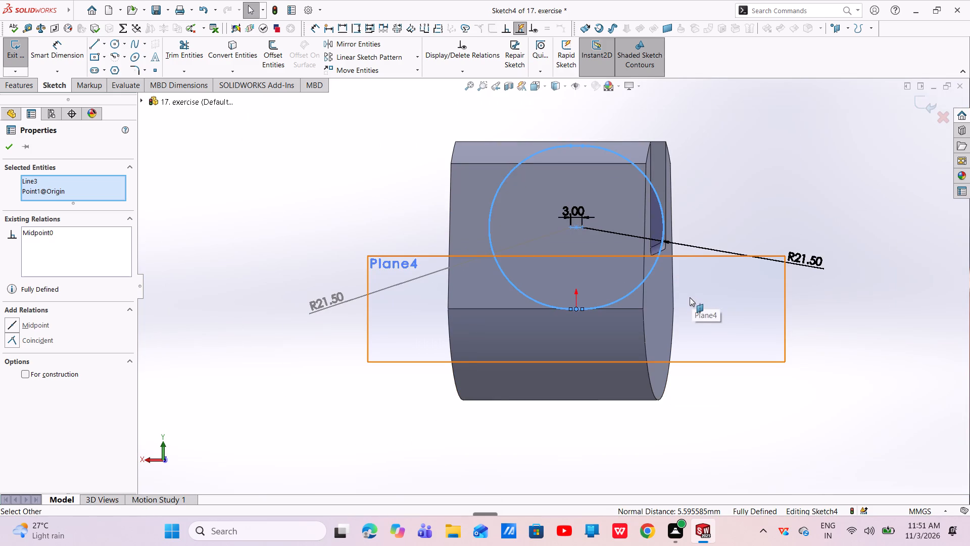
pyautogui.scroll(3, 684, 317)
pyautogui.click(711, 252)
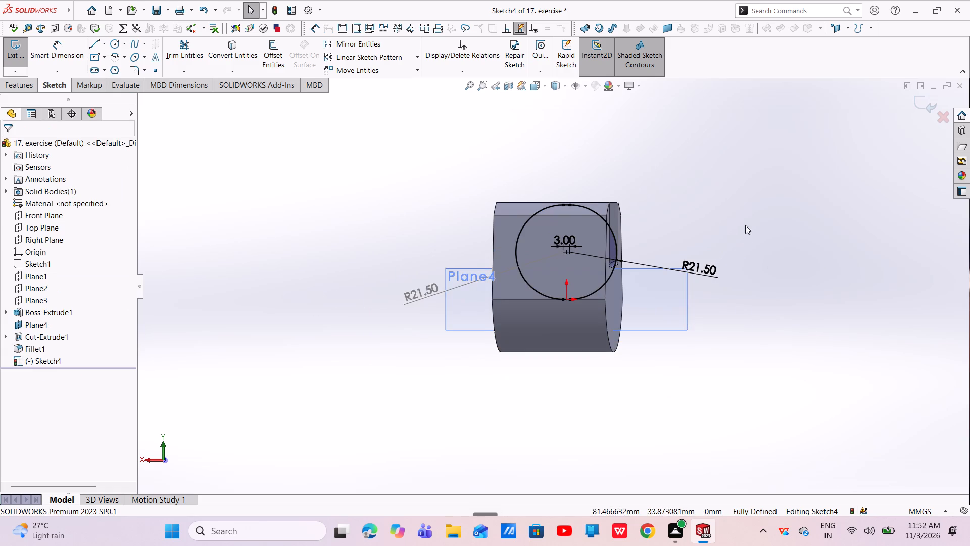
# Cut-extrude the slot profile from the sketch plane with a Mid Plane end condition and a total depth of 27.24 mm.
pyautogui.moveTo(745, 225); pyautogui.dragTo(669, 283, button='middle')
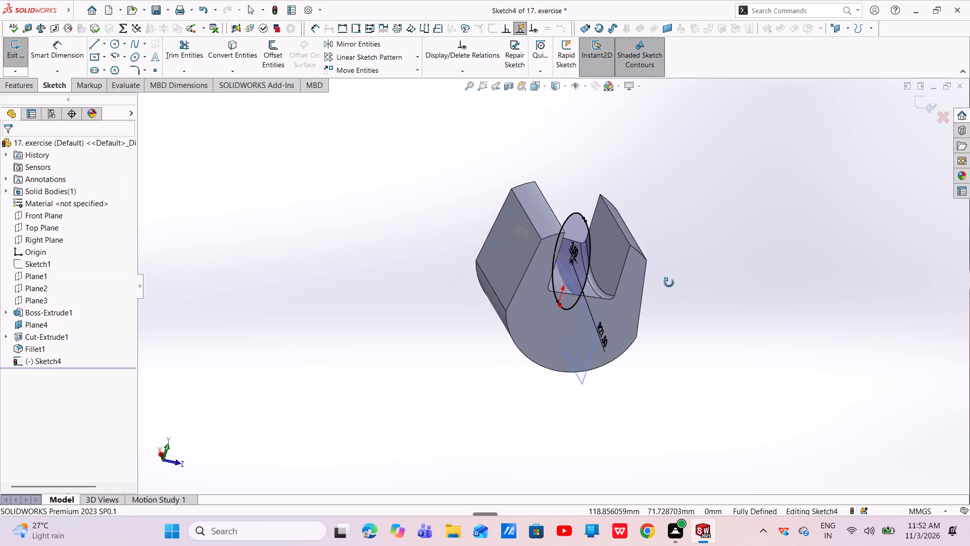
pyautogui.moveTo(669, 283); pyautogui.dragTo(675, 286, button='middle')
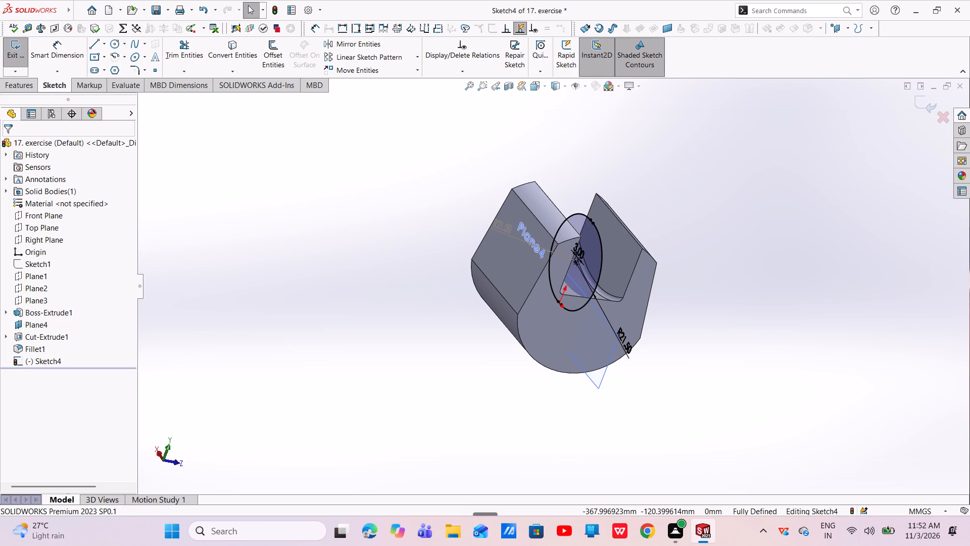
pyautogui.click(24, 86)
pyautogui.click(174, 54)
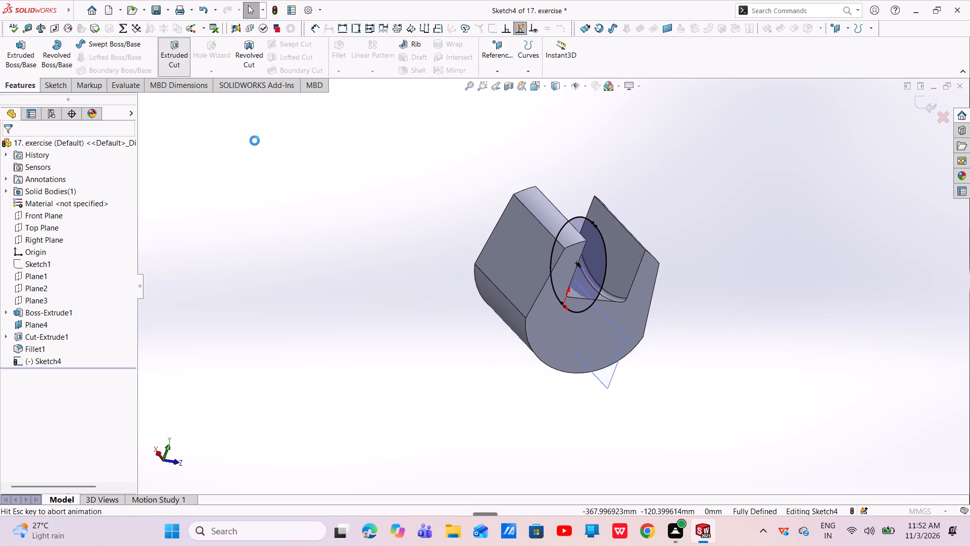
pyautogui.scroll(-3, 668, 302)
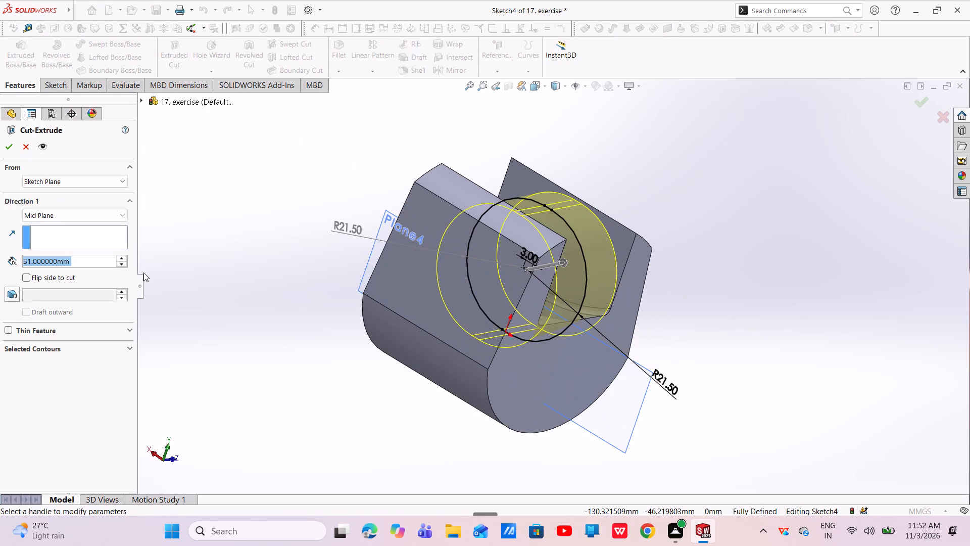
pyautogui.press('BackSpace')
pyautogui.write('27.04')
pyautogui.press('Return')
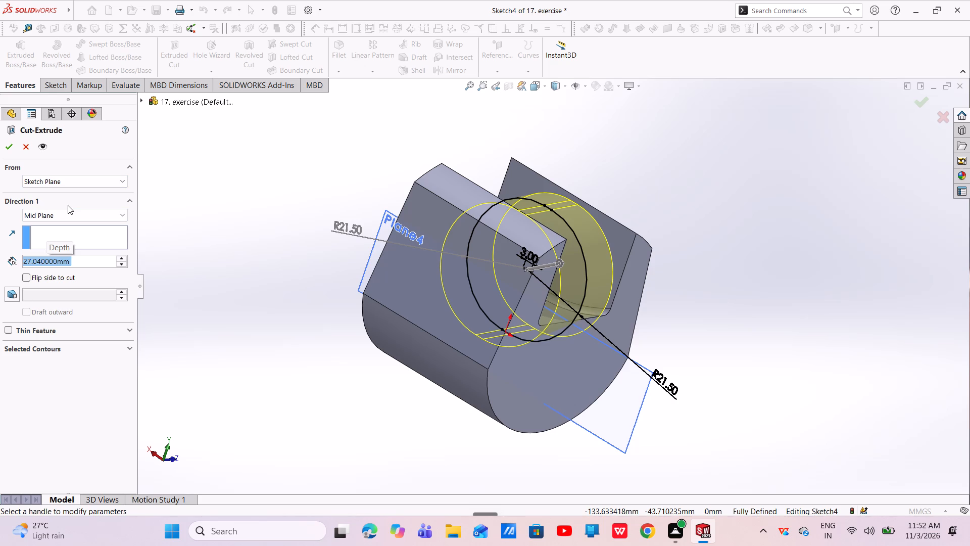
pyautogui.press('BackSpace')
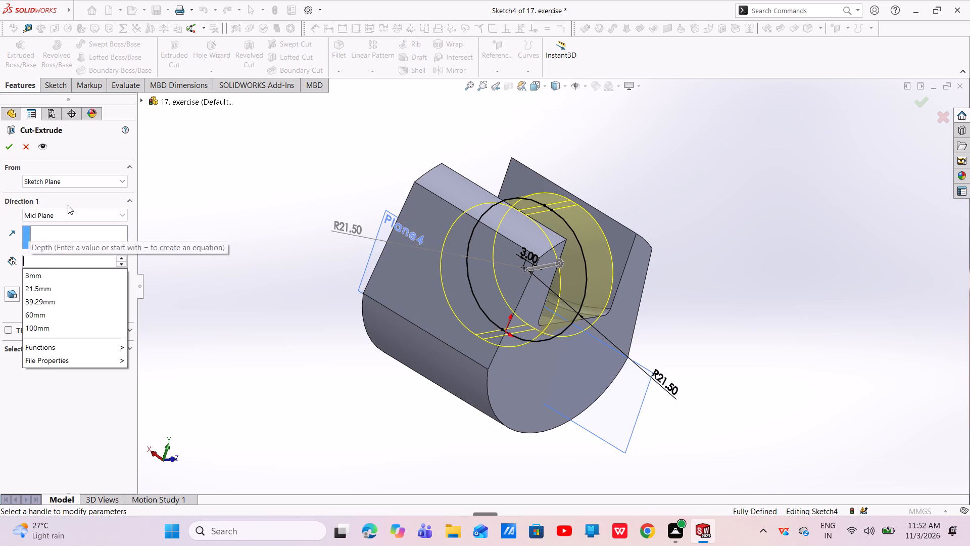
pyautogui.press('2')
pyautogui.write('7.24')
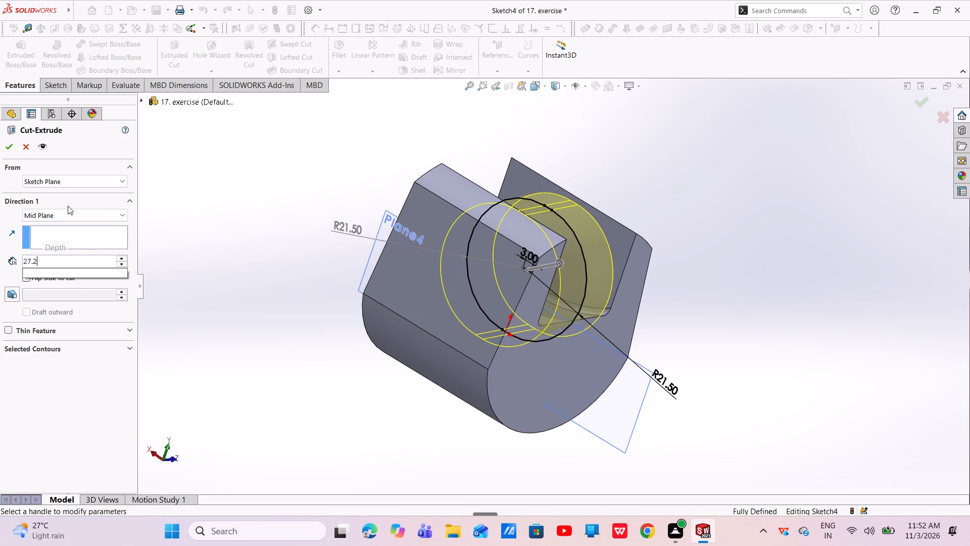
pyautogui.press('Return')
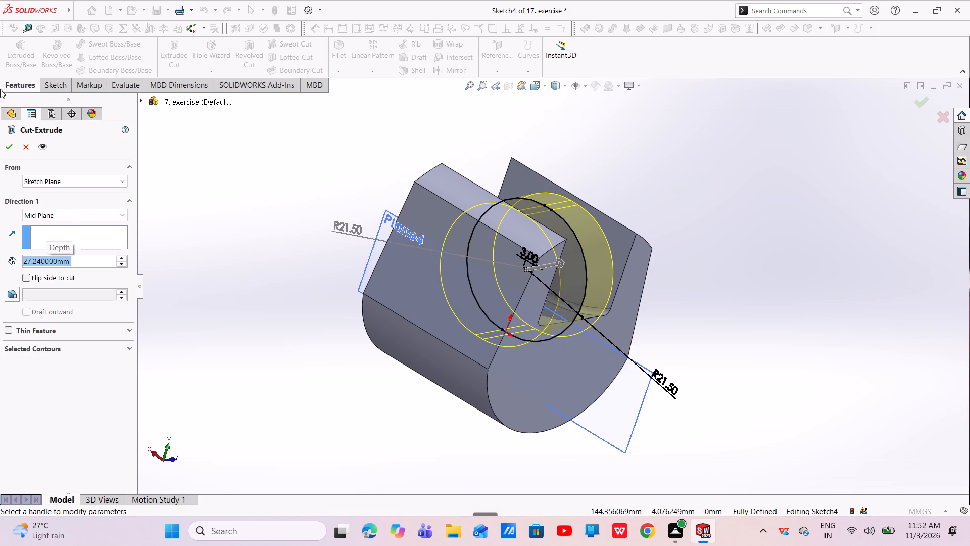
pyautogui.click(12, 150)
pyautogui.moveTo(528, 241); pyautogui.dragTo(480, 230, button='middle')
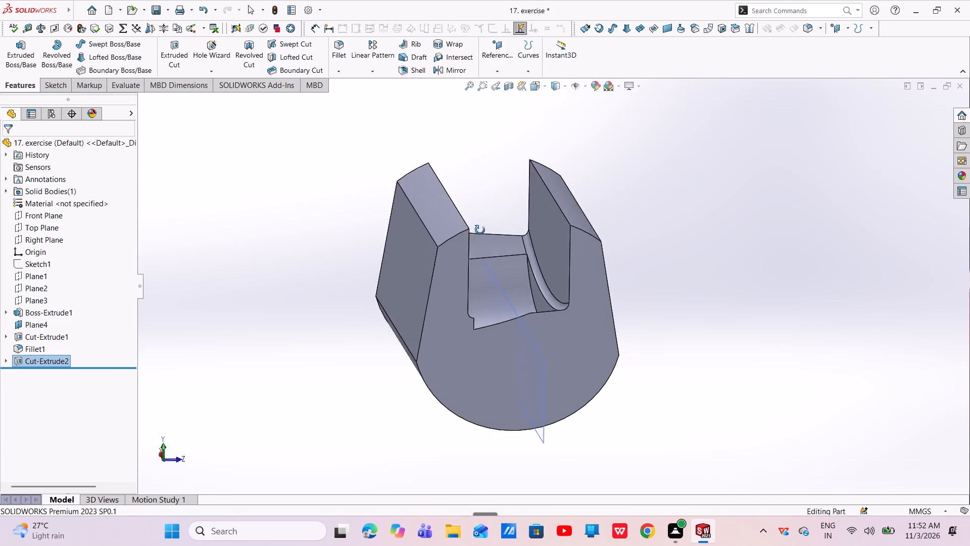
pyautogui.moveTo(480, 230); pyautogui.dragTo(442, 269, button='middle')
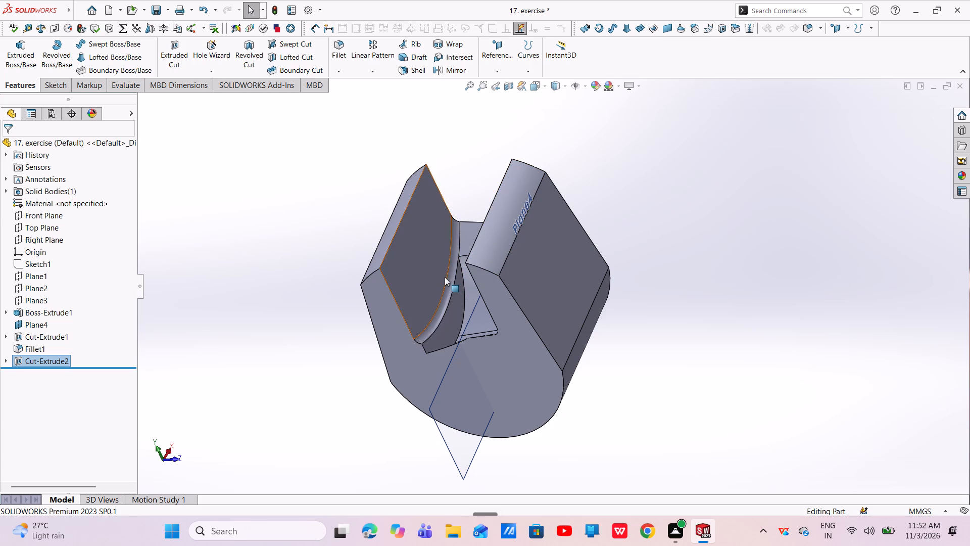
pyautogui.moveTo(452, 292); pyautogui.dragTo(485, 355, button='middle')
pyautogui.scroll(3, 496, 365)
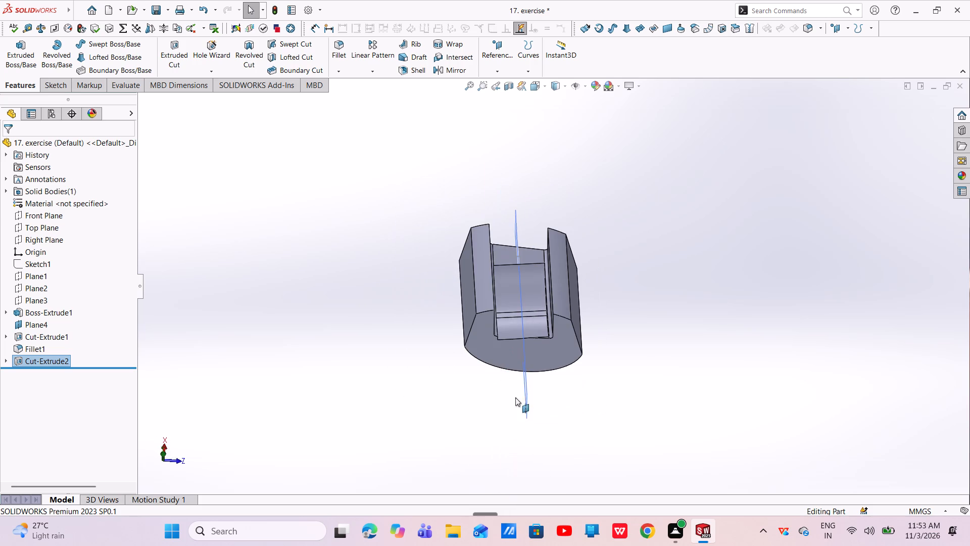
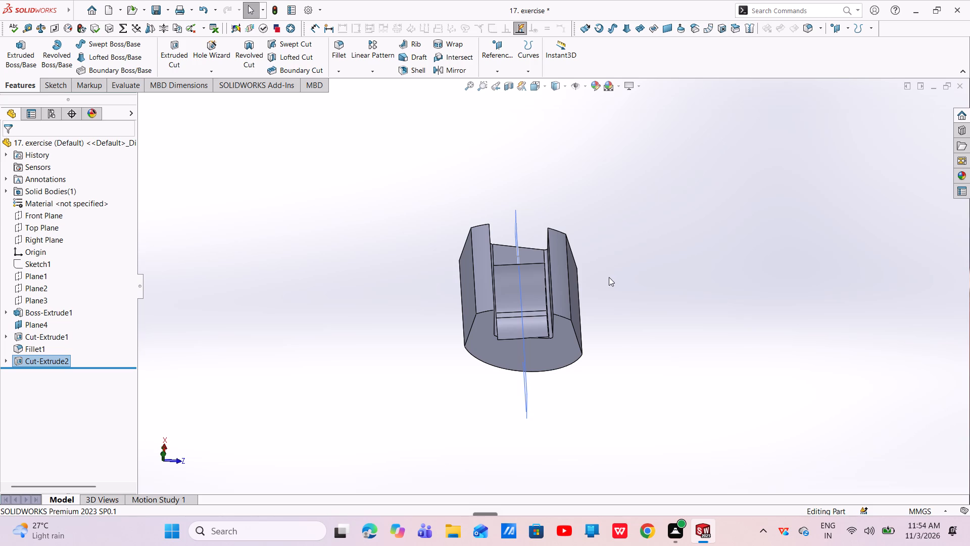
# Apply a symmetric 2 mm fillet to the two curved edges where the slot pocket's side walls meet its rounded floor.
pyautogui.moveTo(501, 278); pyautogui.dragTo(512, 301, button='middle')
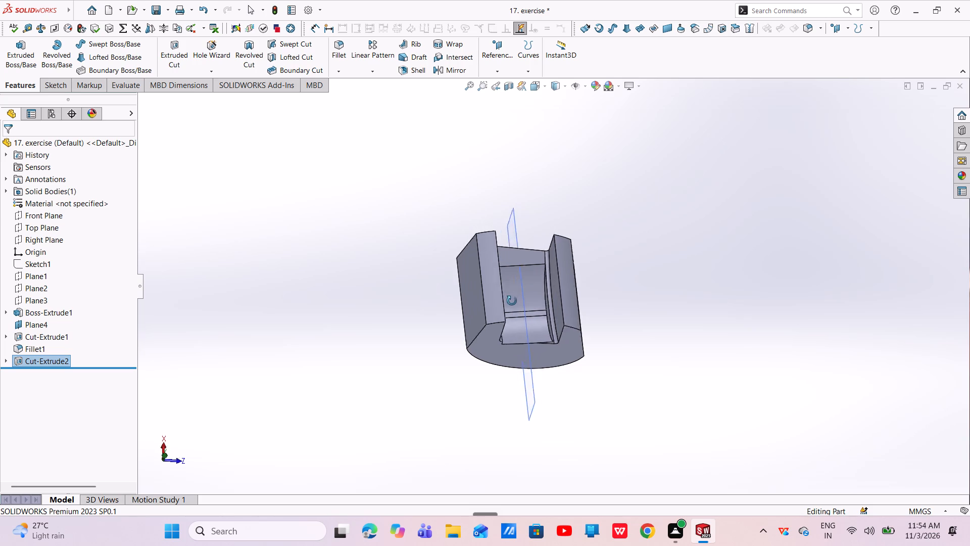
pyautogui.moveTo(512, 301); pyautogui.dragTo(501, 313, button='middle')
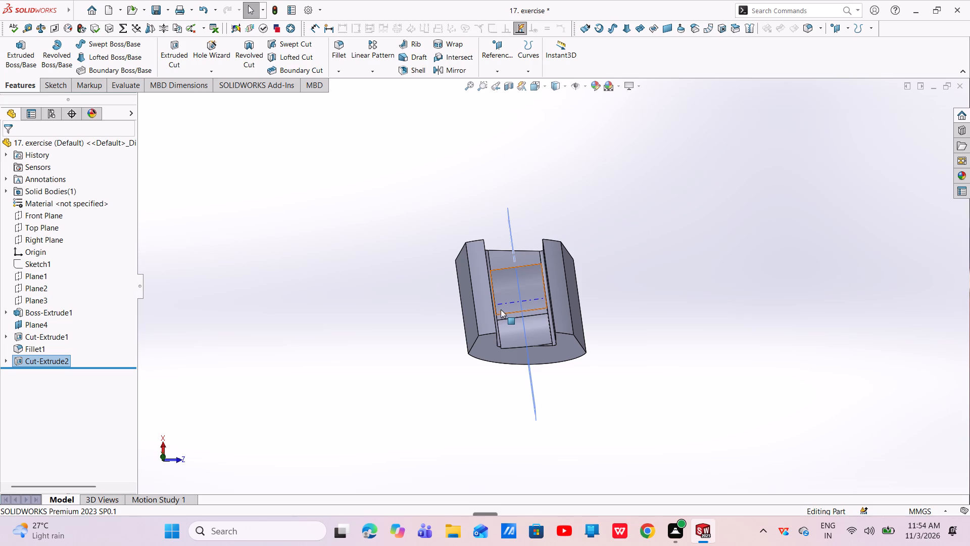
pyautogui.scroll(-4, 520, 285)
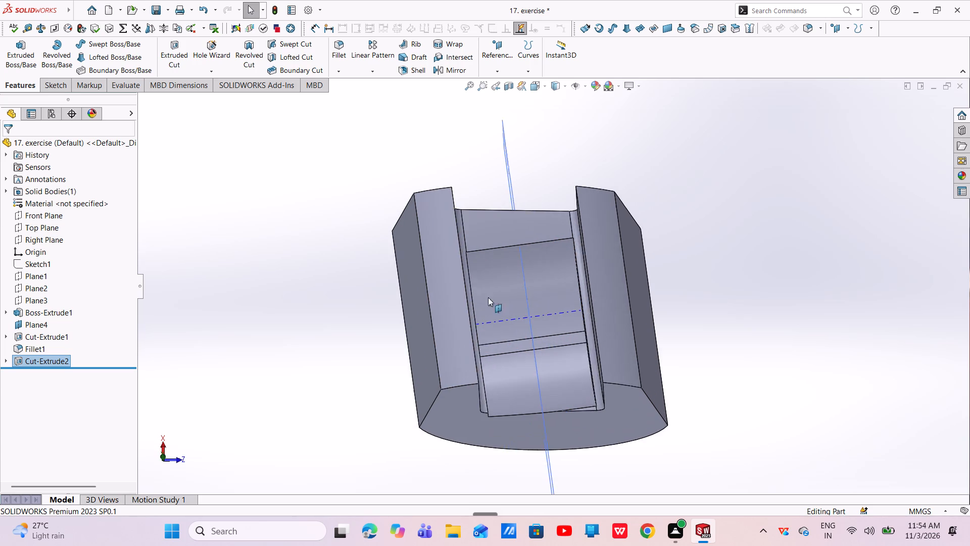
pyautogui.moveTo(488, 297); pyautogui.dragTo(442, 297, button='middle')
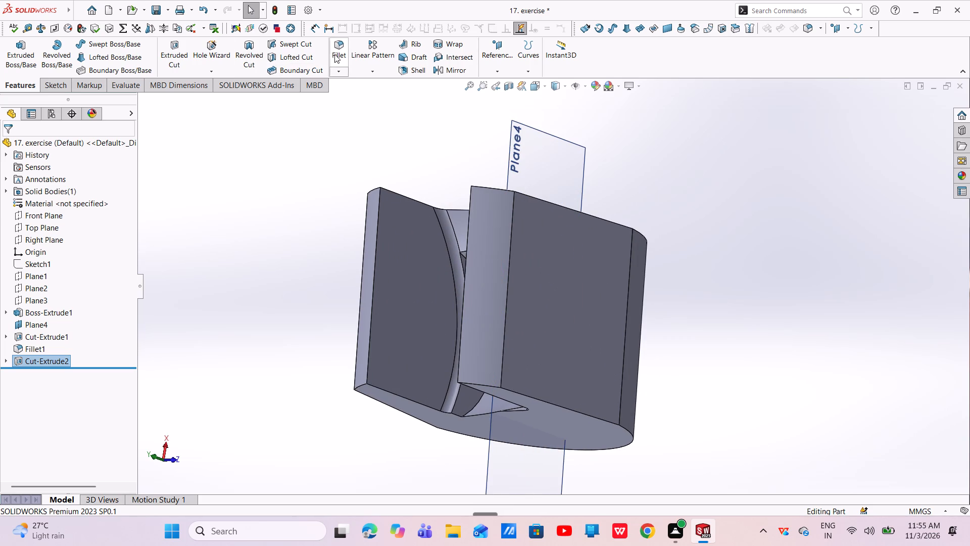
pyautogui.click(336, 52)
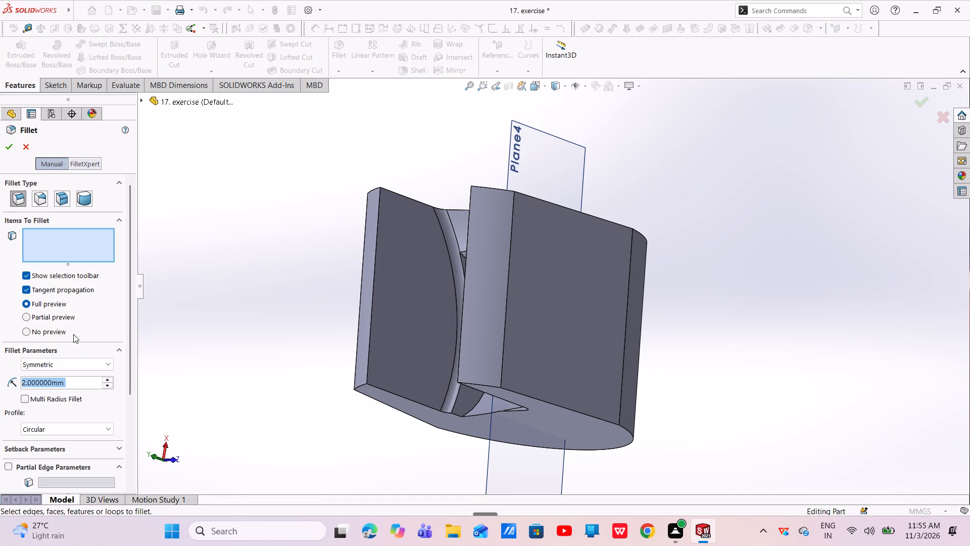
pyautogui.scroll(-4, 448, 346)
pyautogui.moveTo(452, 341); pyautogui.dragTo(469, 353, button='middle')
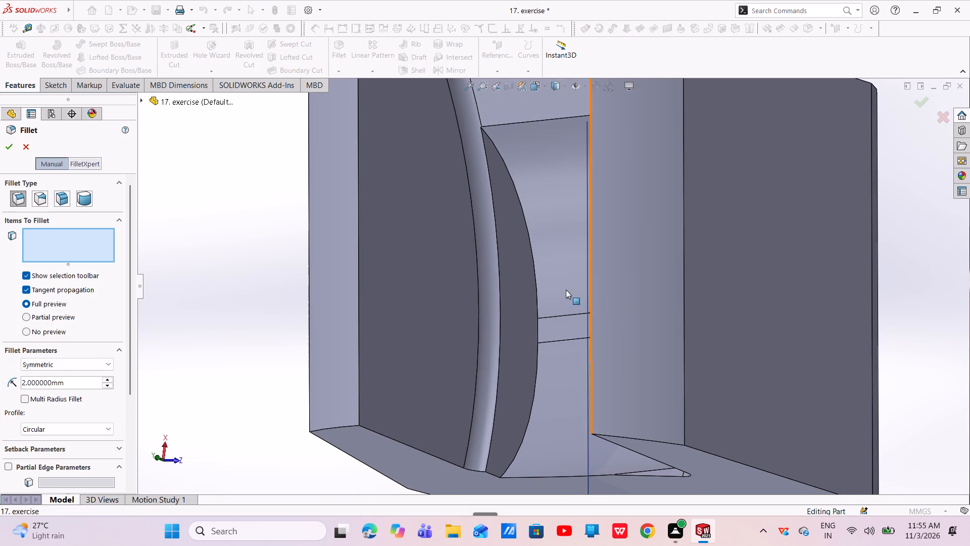
pyautogui.scroll(-5, 561, 288)
pyautogui.click(497, 297)
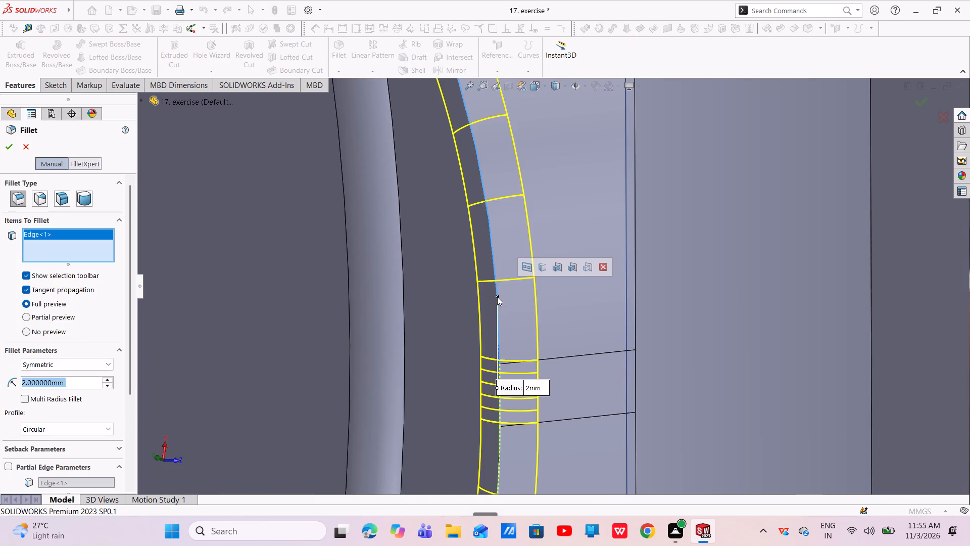
pyautogui.scroll(6, 499, 294)
pyautogui.moveTo(500, 294); pyautogui.dragTo(563, 331, button='middle')
pyautogui.scroll(-6, 677, 279)
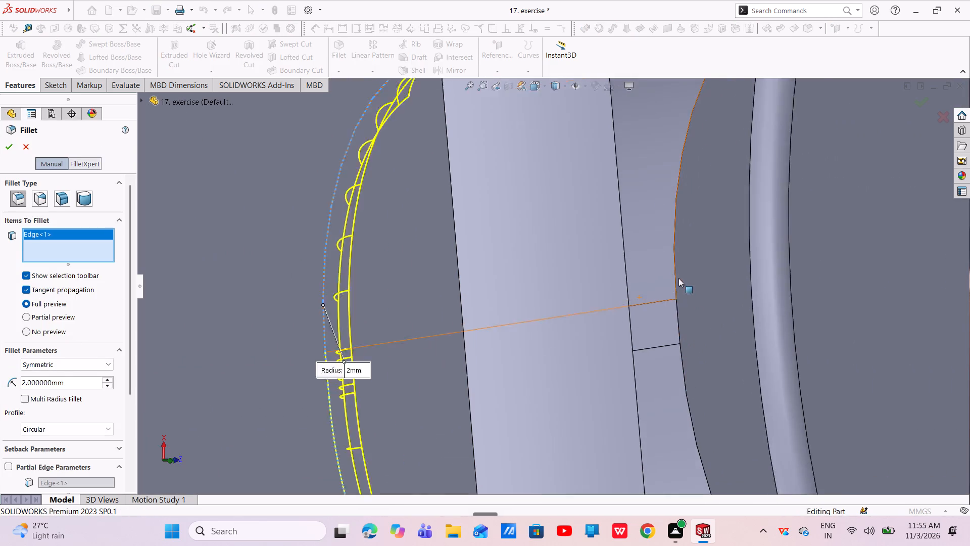
pyautogui.click(660, 198)
pyautogui.scroll(7, 640, 305)
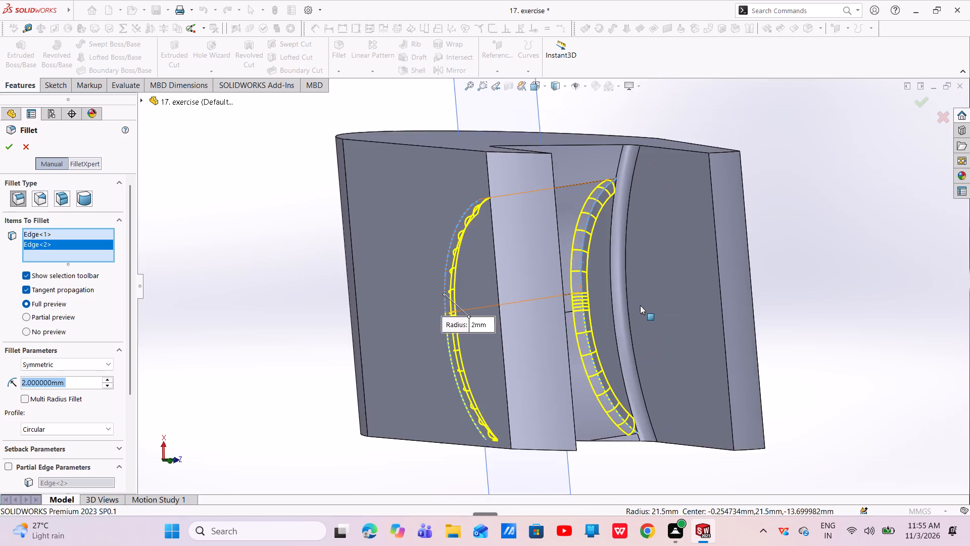
pyautogui.scroll(4, 633, 309)
pyautogui.moveTo(614, 306); pyautogui.dragTo(575, 300, button='middle')
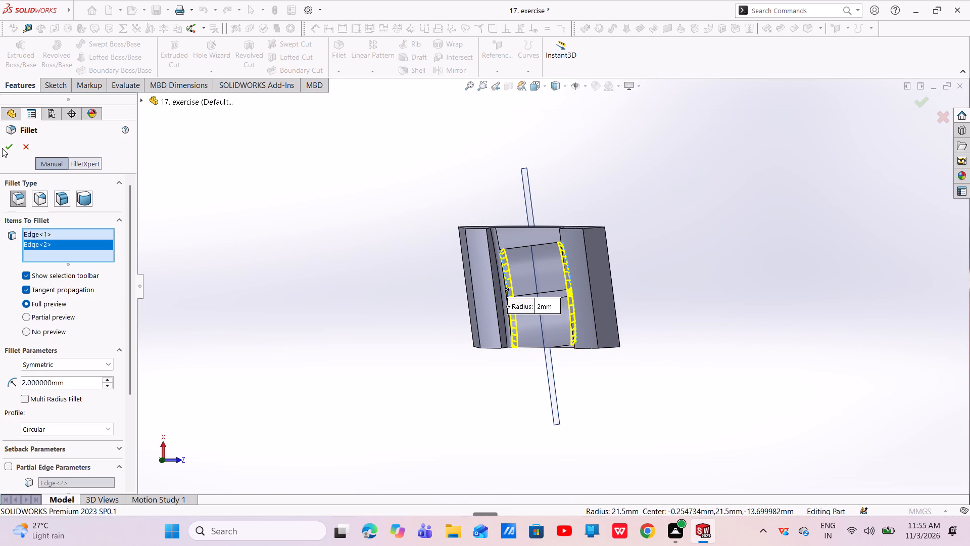
pyautogui.click(2, 148)
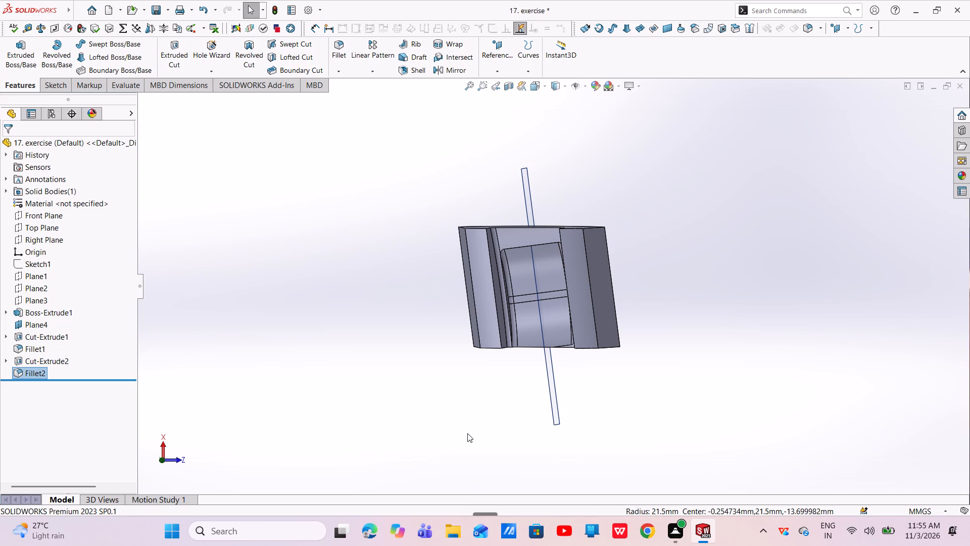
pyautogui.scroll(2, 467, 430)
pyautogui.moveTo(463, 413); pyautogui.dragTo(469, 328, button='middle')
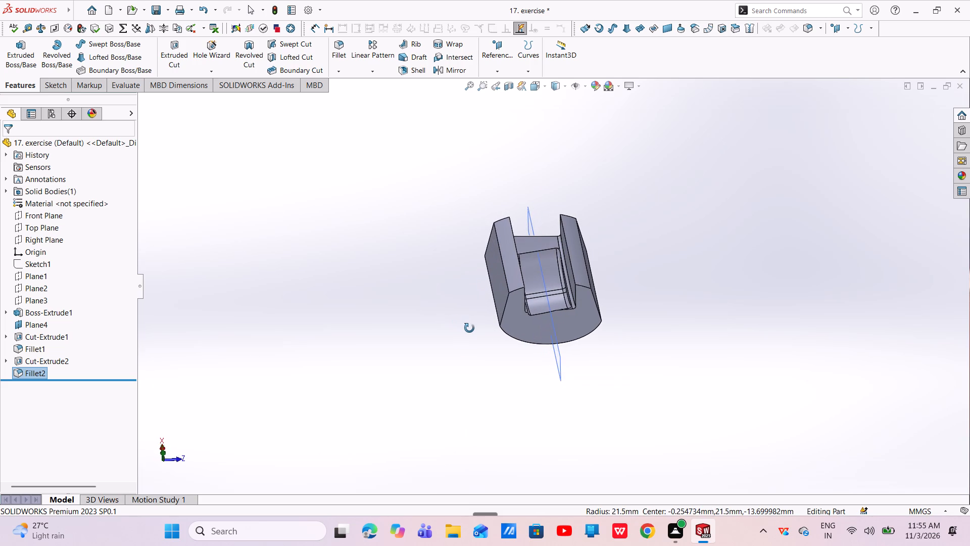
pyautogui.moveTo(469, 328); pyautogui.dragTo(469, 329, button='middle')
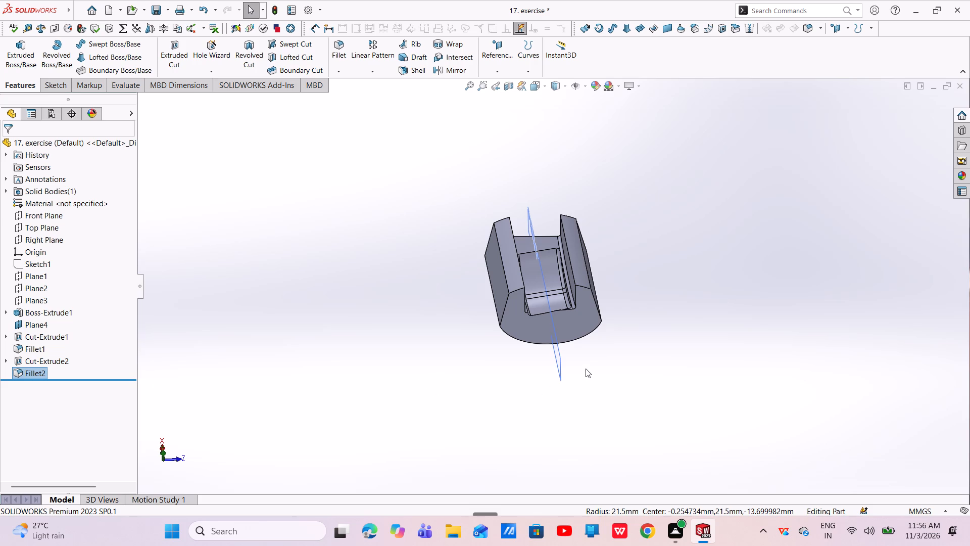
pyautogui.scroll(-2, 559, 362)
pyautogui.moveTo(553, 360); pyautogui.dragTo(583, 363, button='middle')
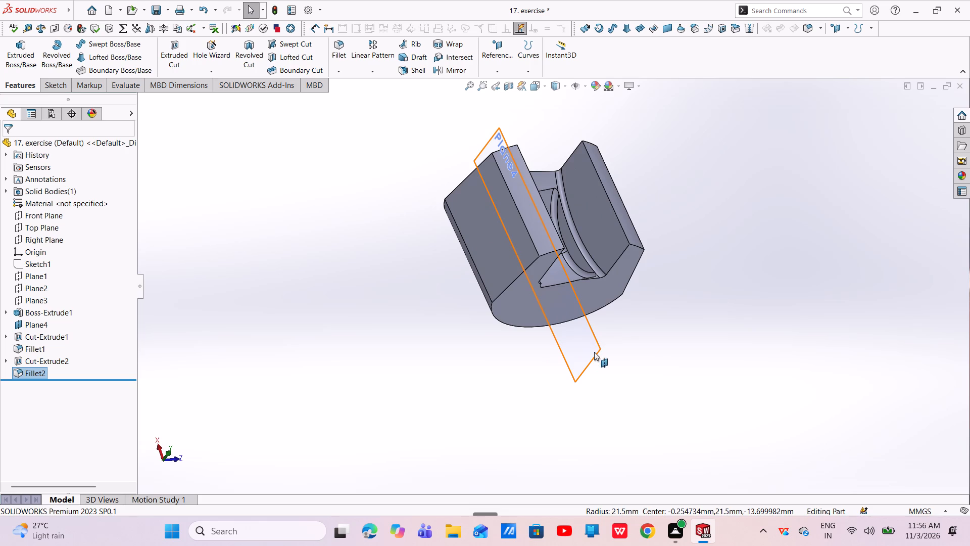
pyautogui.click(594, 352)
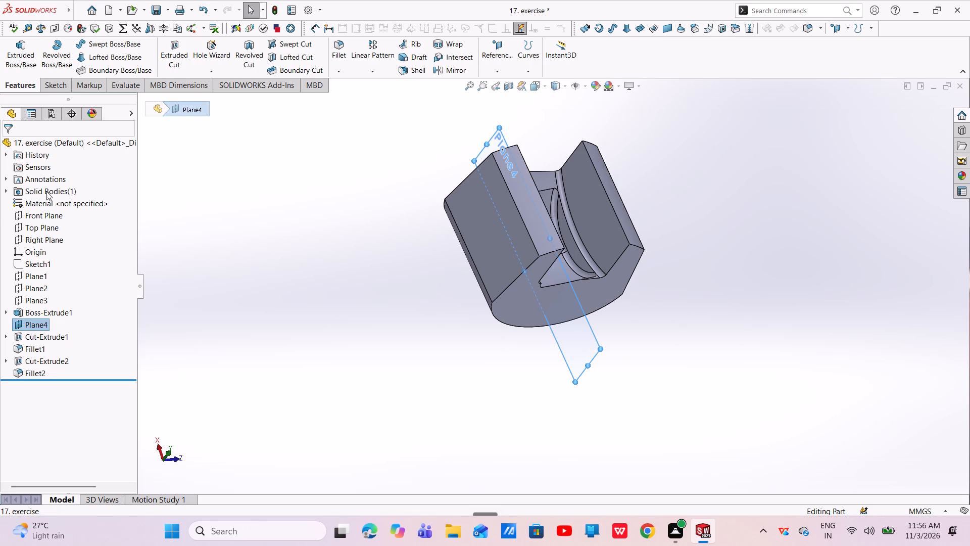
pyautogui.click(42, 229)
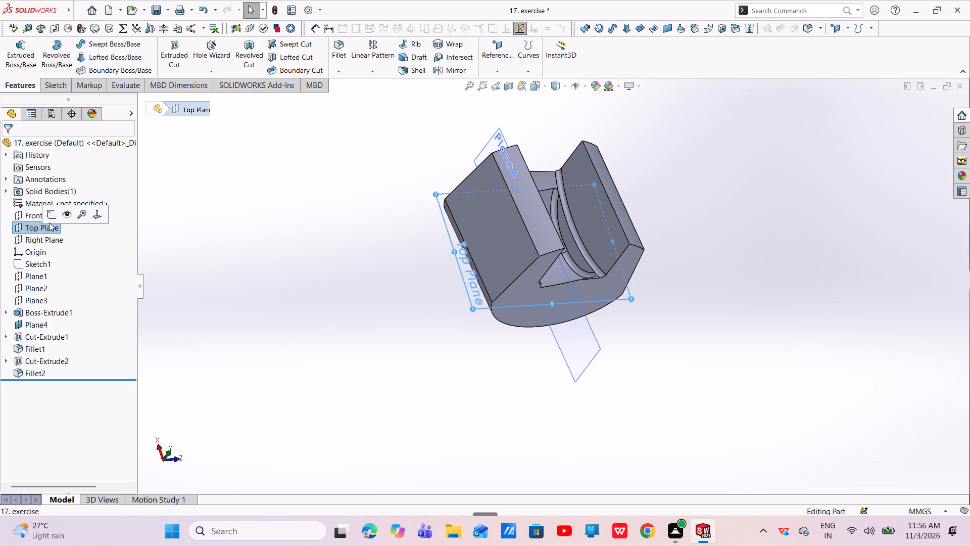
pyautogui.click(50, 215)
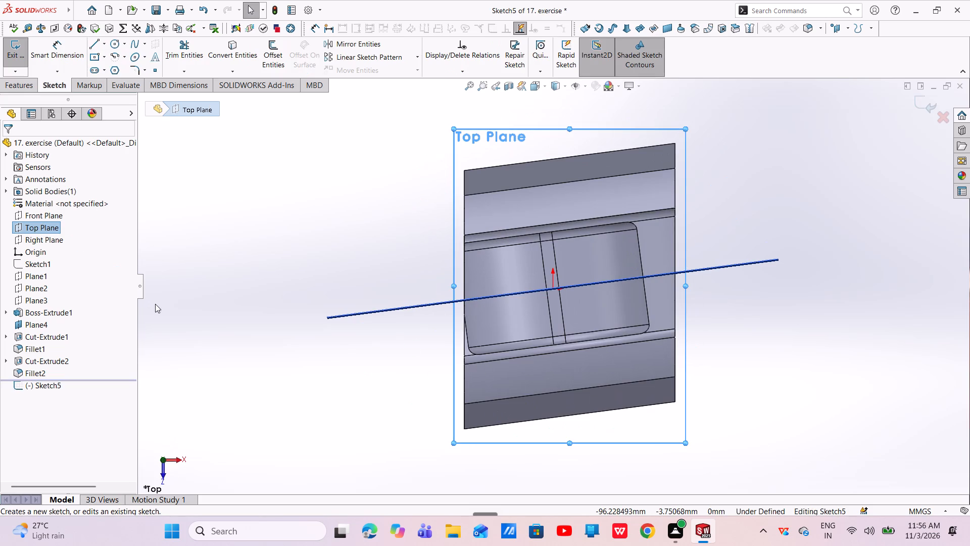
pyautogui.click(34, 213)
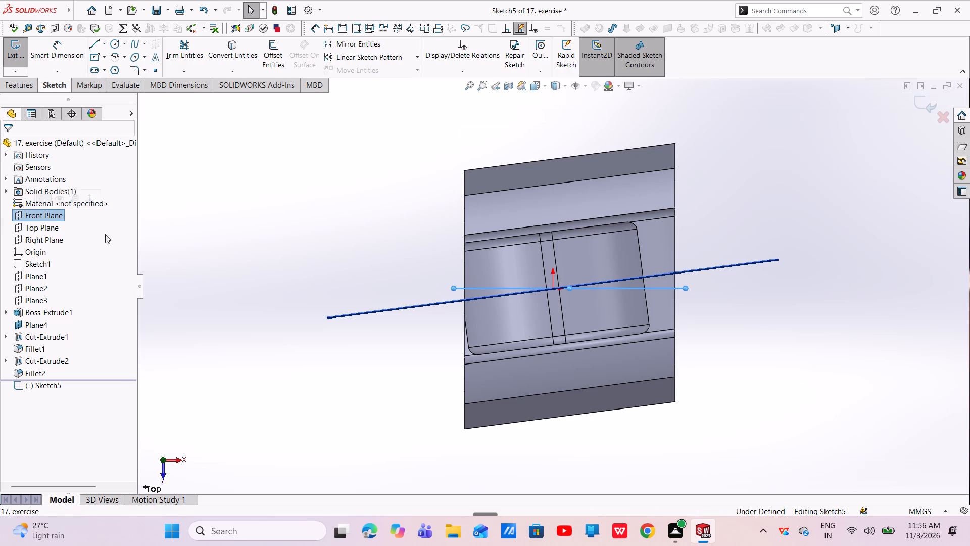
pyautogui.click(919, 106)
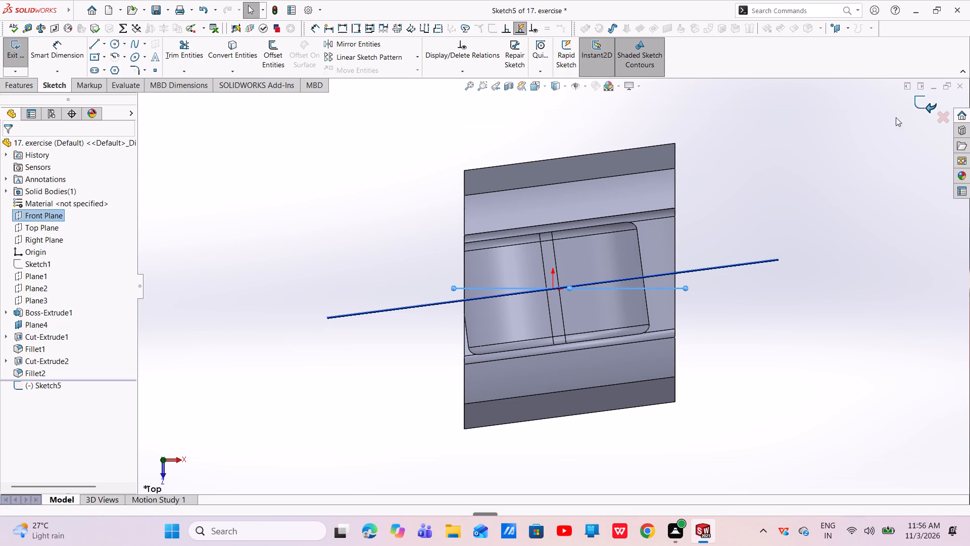
# Start a new sketch on the Front Plane.
pyautogui.click(47, 215)
pyautogui.click(60, 202)
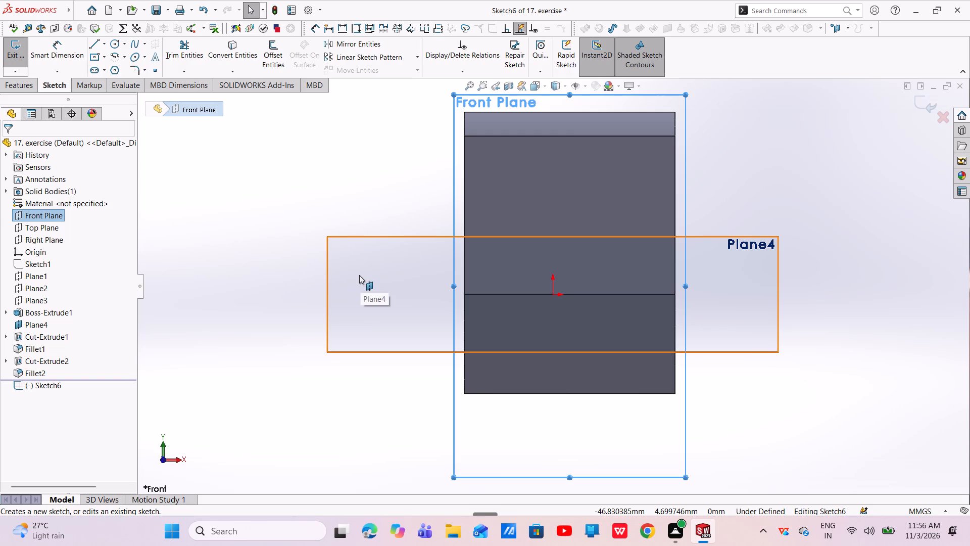
# Hide Plane4.
pyautogui.click(338, 256)
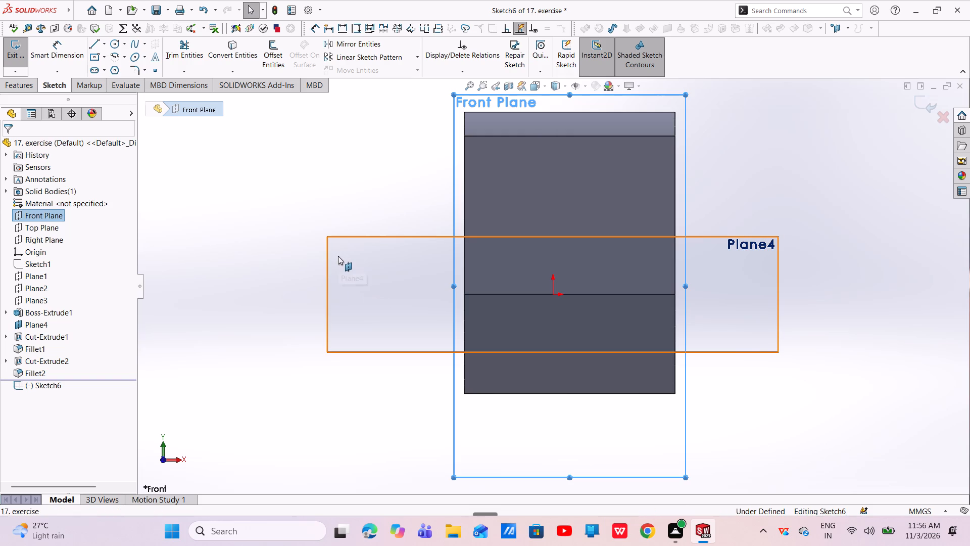
pyautogui.rightClick(338, 256)
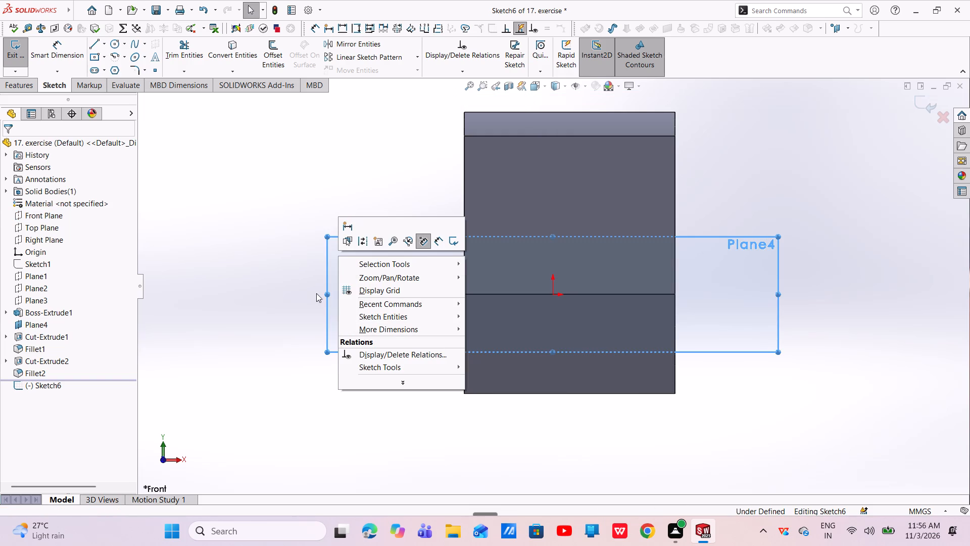
pyautogui.press('Escape')
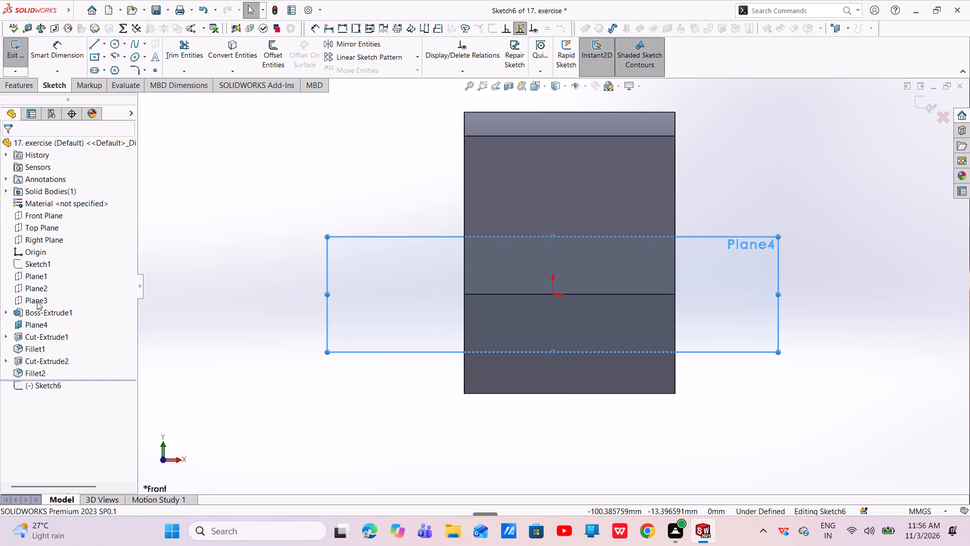
pyautogui.click(33, 325)
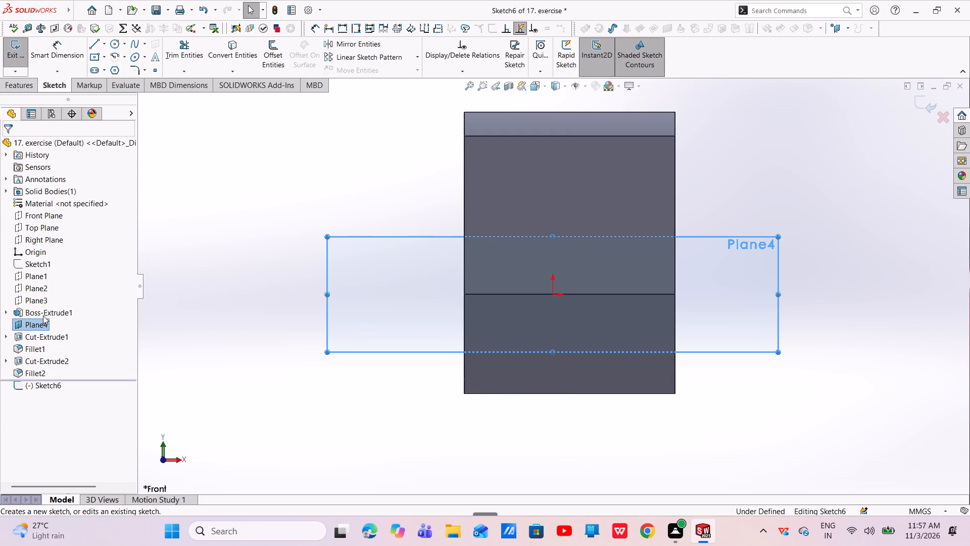
pyautogui.click(64, 327)
pyautogui.click(88, 311)
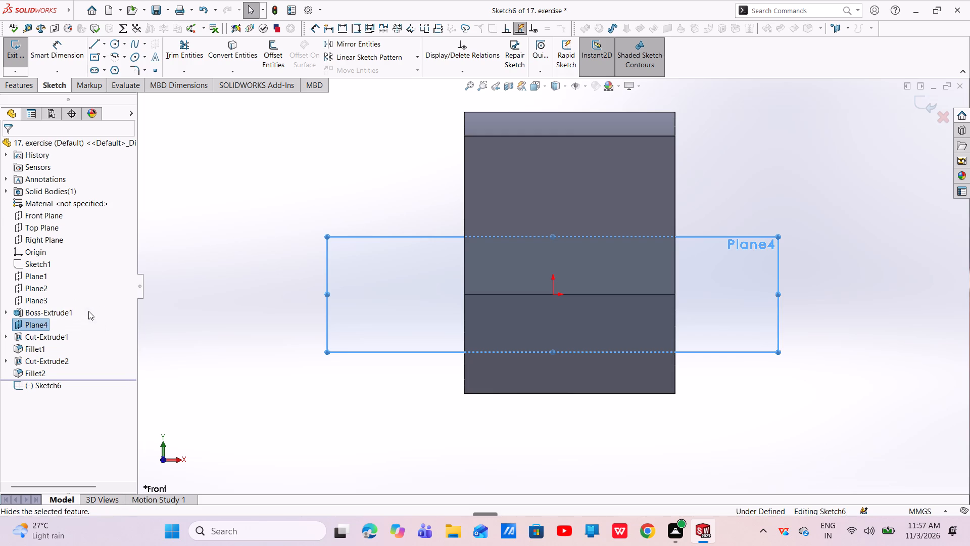
# Sketch a closed house-shaped line profile on a 51 mm base through the origin, with vertical sides on the part's edges and its peak above the part.
pyautogui.click(50, 212)
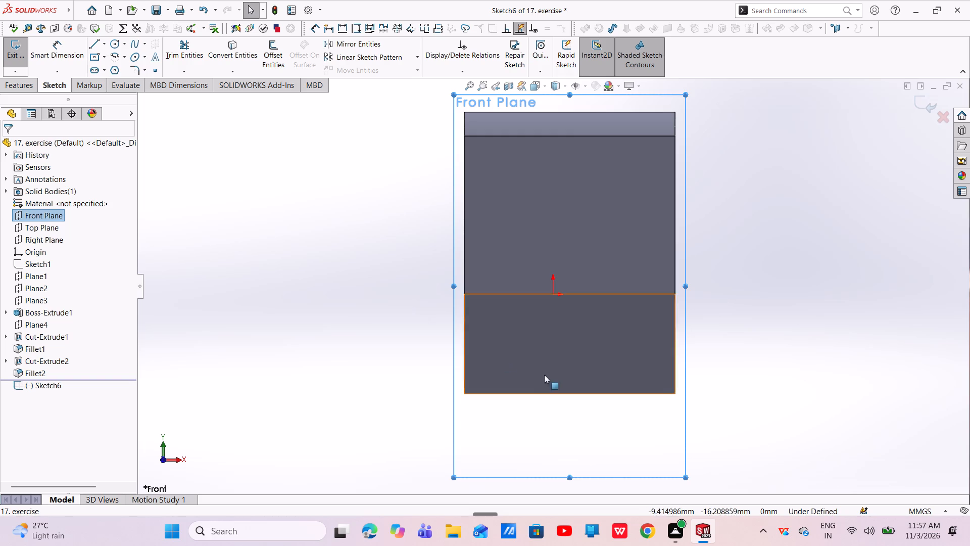
pyautogui.scroll(2, 603, 298)
pyautogui.scroll(-1, 640, 276)
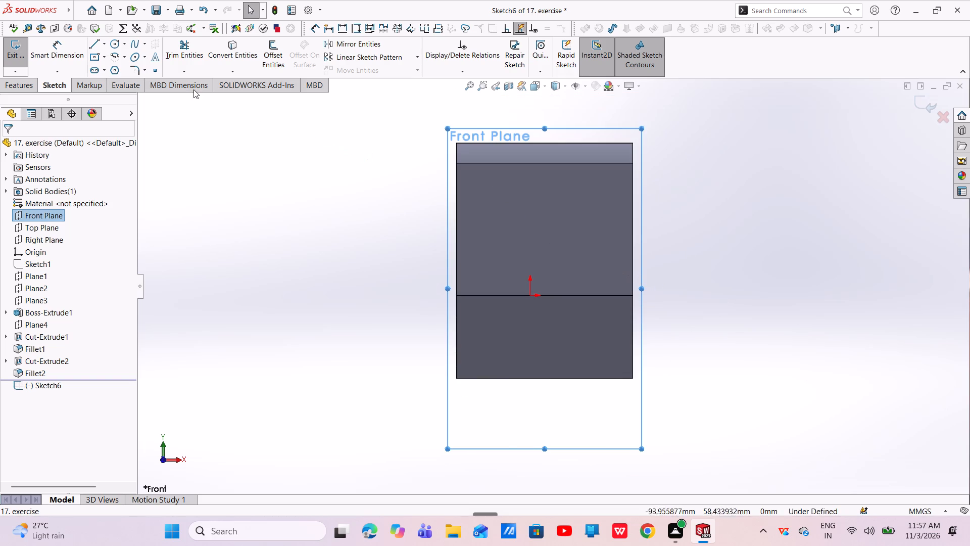
pyautogui.click(93, 40)
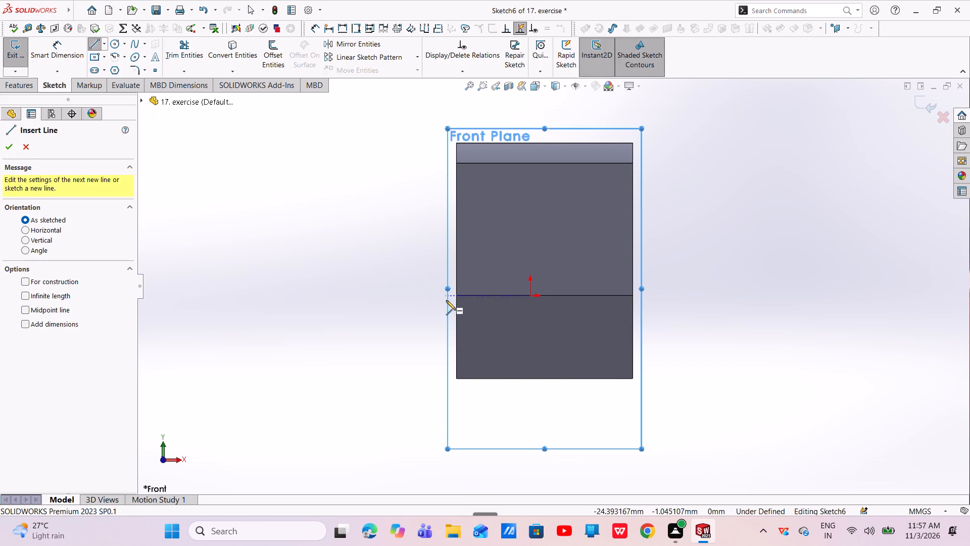
pyautogui.click(458, 295)
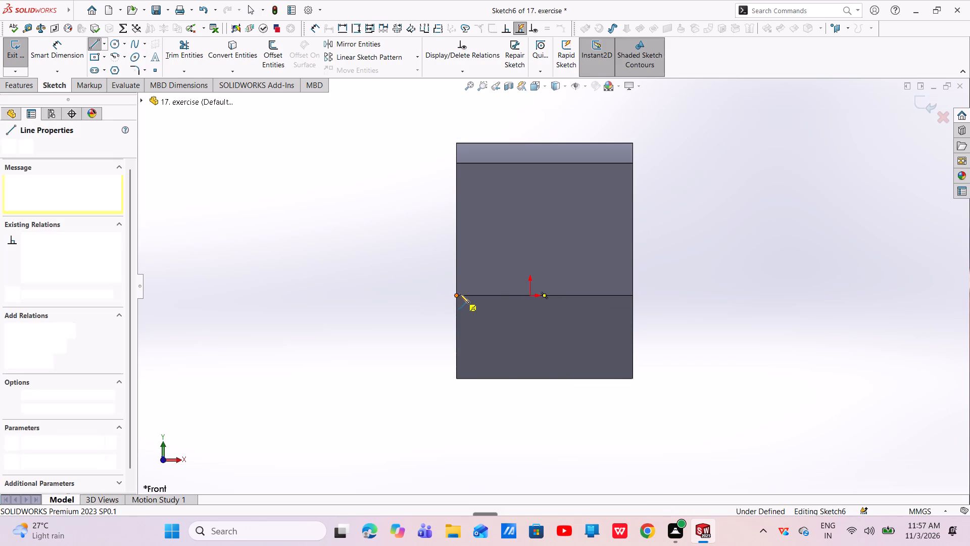
pyautogui.click(633, 298)
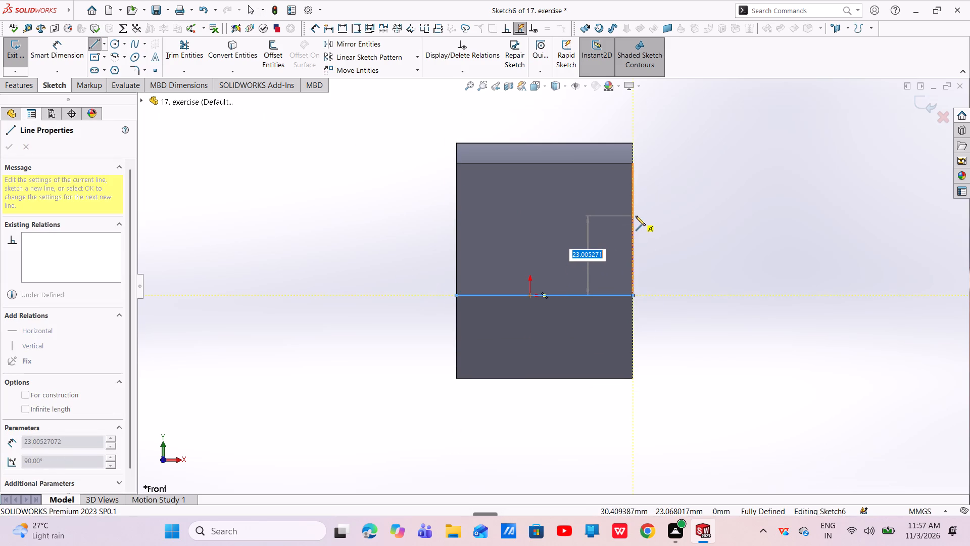
pyautogui.click(632, 198)
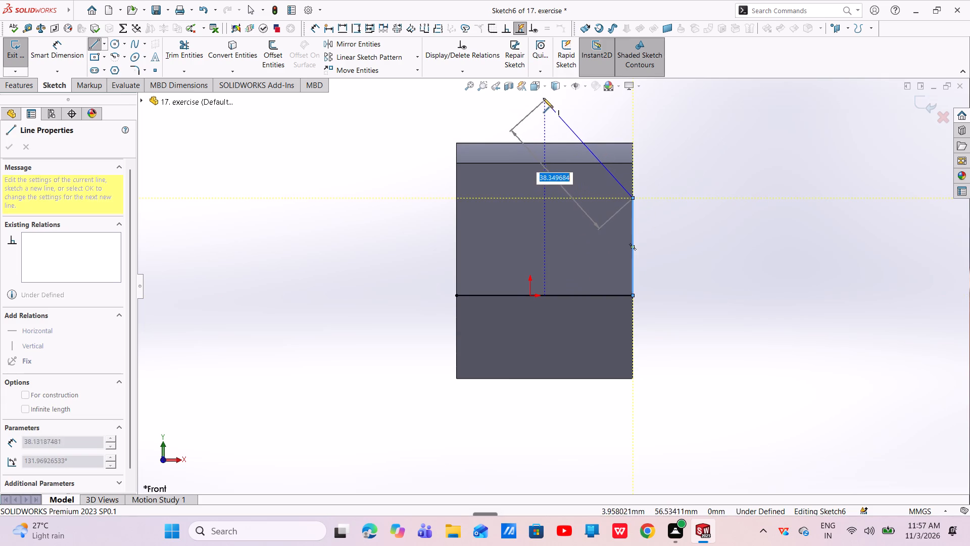
pyautogui.click(542, 97)
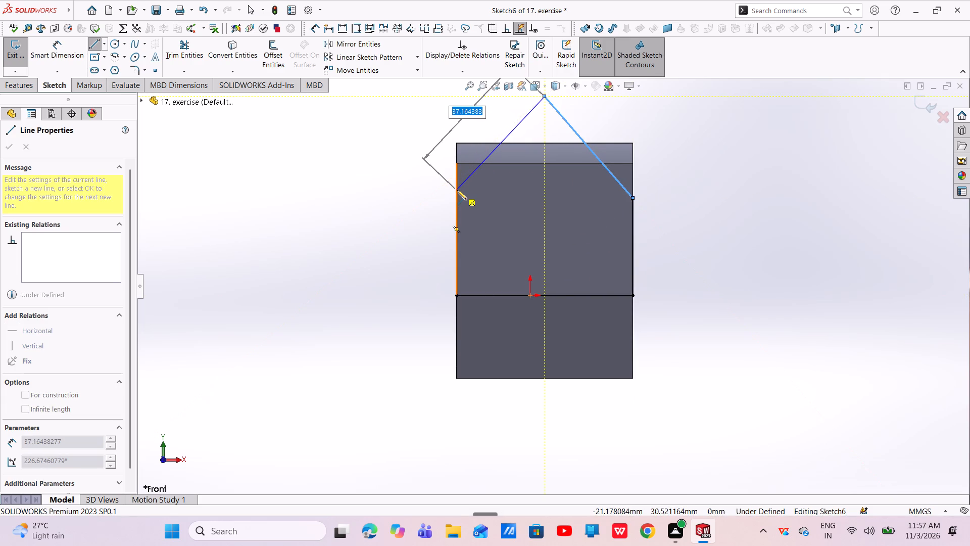
pyautogui.click(457, 190)
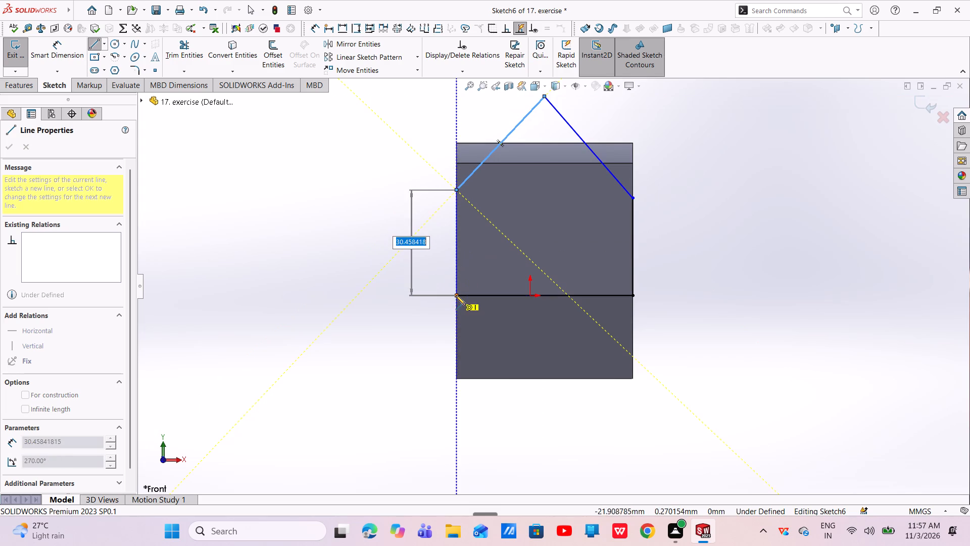
pyautogui.click(456, 295)
pyautogui.rightClick(456, 295)
pyautogui.click(467, 299)
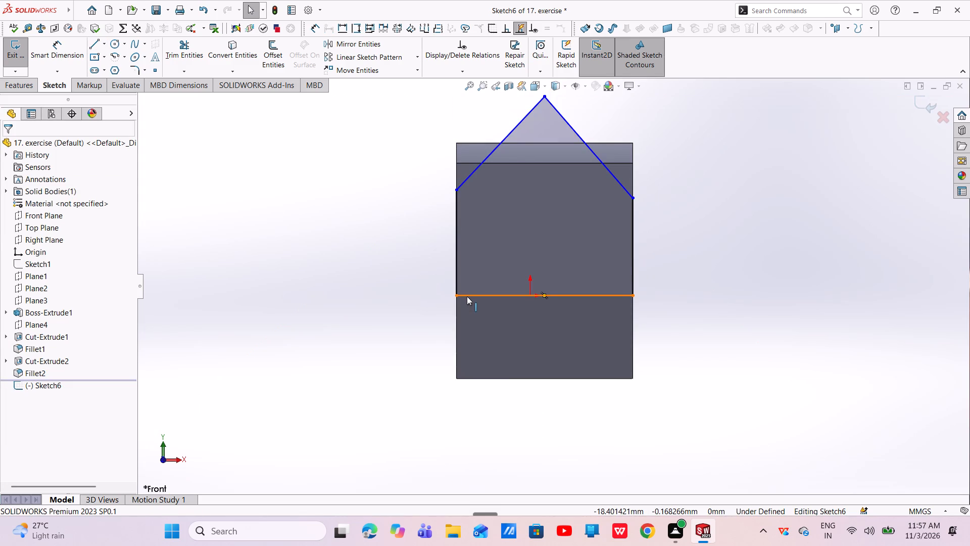
# Convert the profile's 51 mm base line to construction geometry.
pyautogui.click(575, 294)
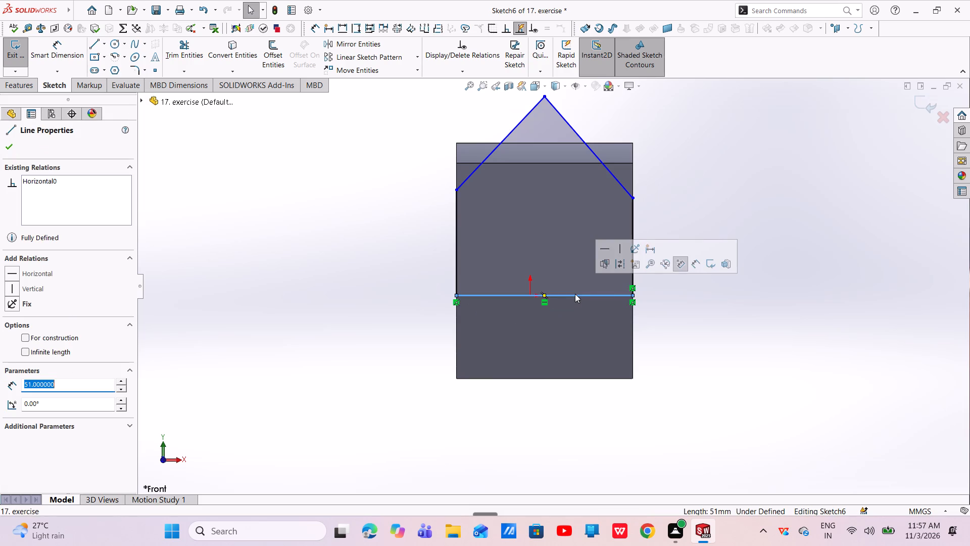
pyautogui.click(619, 265)
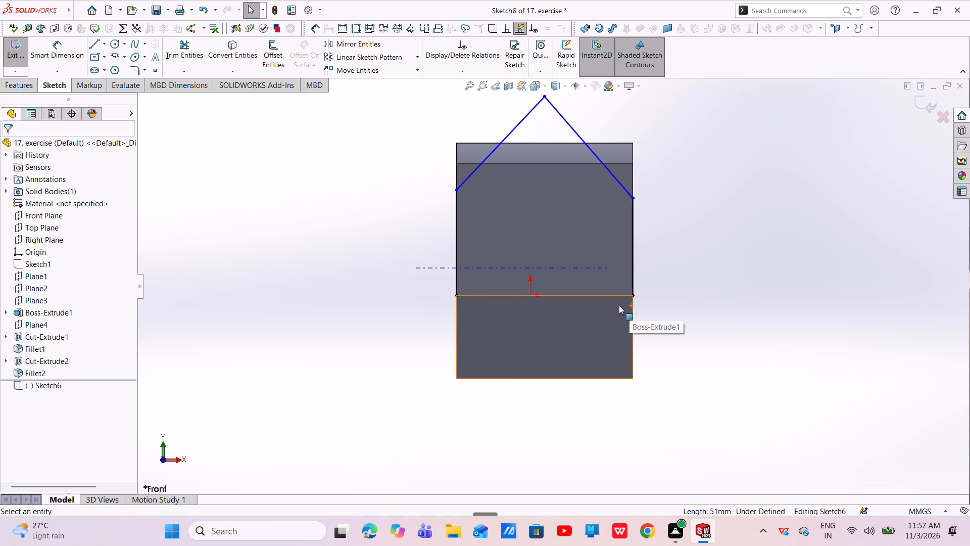
# Dimension the top corner of the profile's left vertical side at 40 mm, as a doubled distance about the base centerline.
pyautogui.click(72, 56)
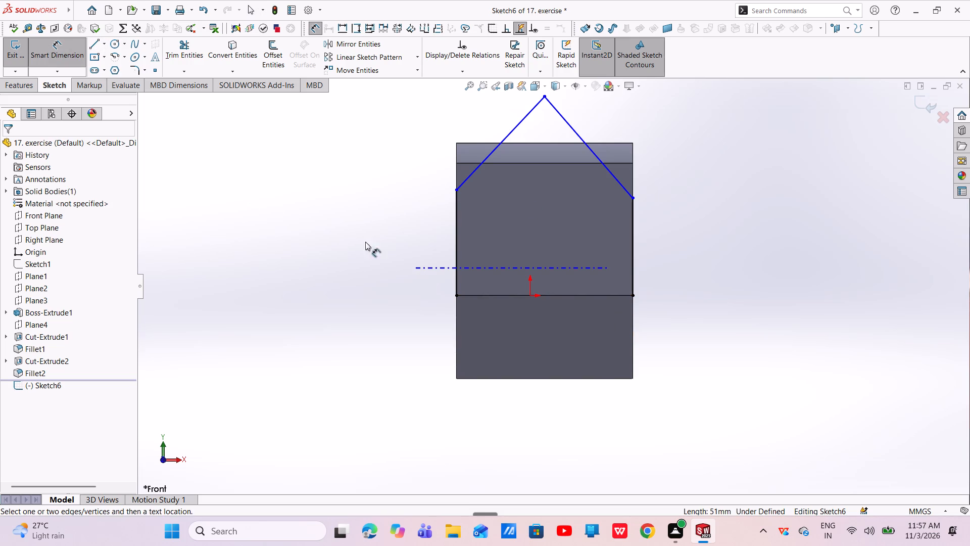
pyautogui.click(458, 189)
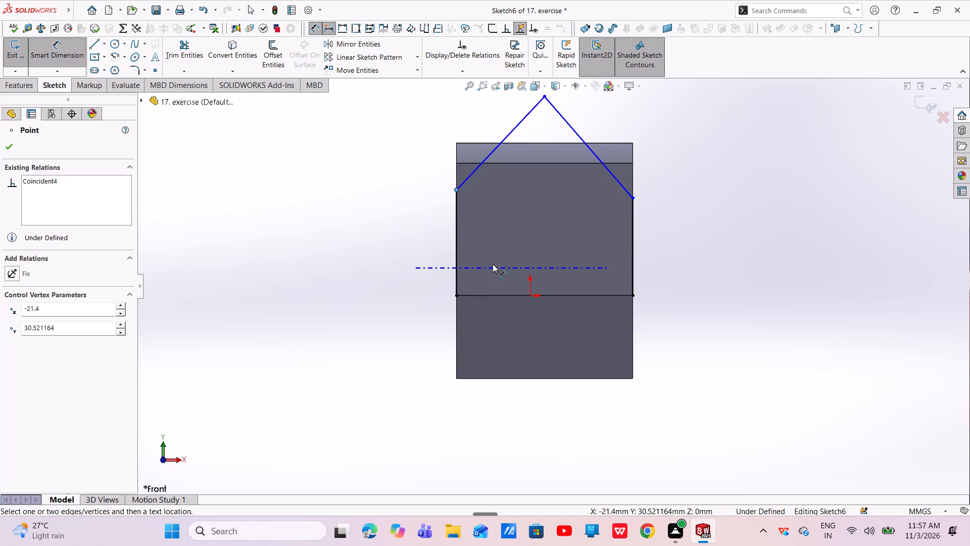
pyautogui.click(489, 295)
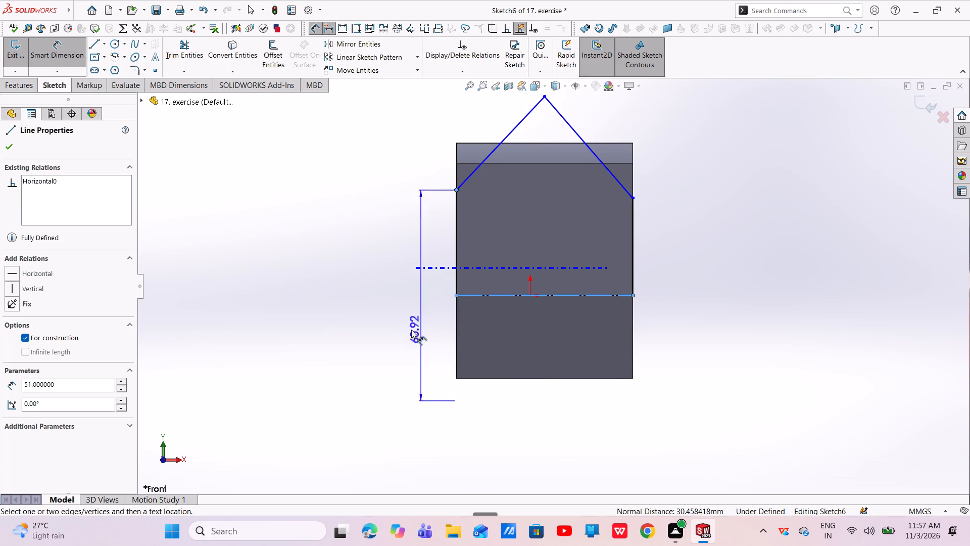
pyautogui.click(401, 326)
pyautogui.press('BackSpace')
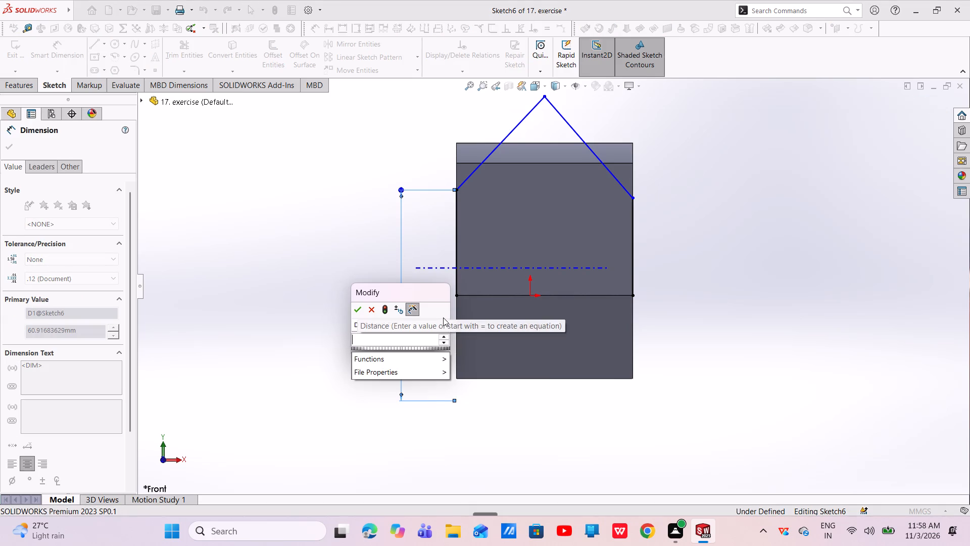
pyautogui.write('40')
pyautogui.press('Return')
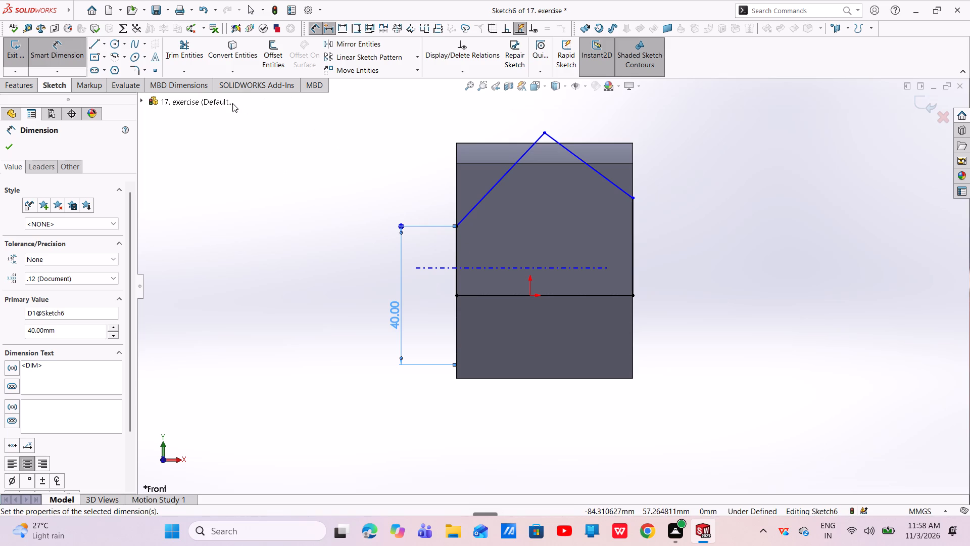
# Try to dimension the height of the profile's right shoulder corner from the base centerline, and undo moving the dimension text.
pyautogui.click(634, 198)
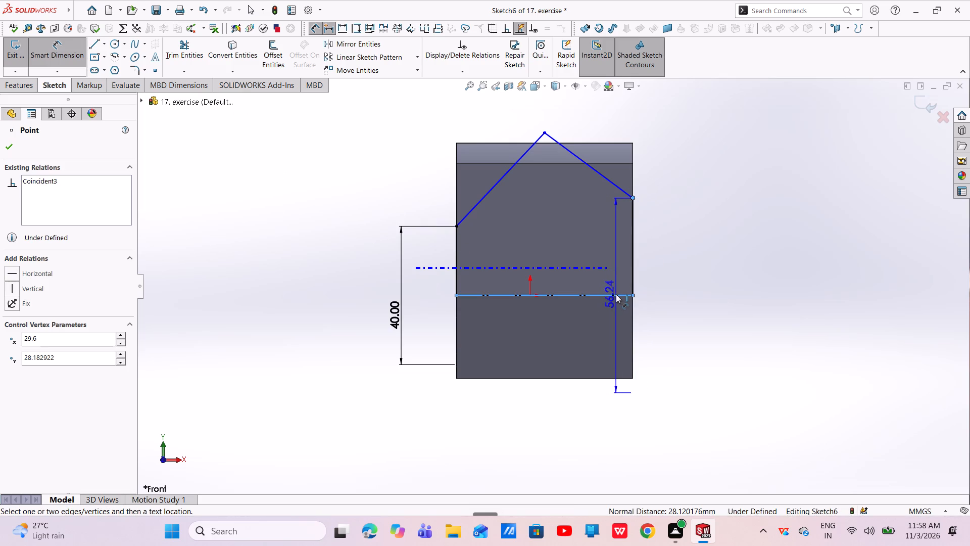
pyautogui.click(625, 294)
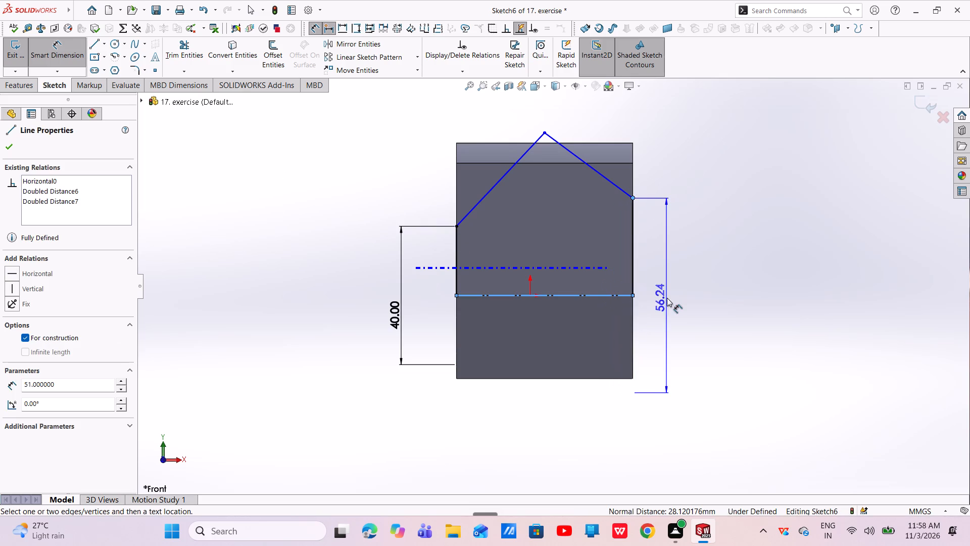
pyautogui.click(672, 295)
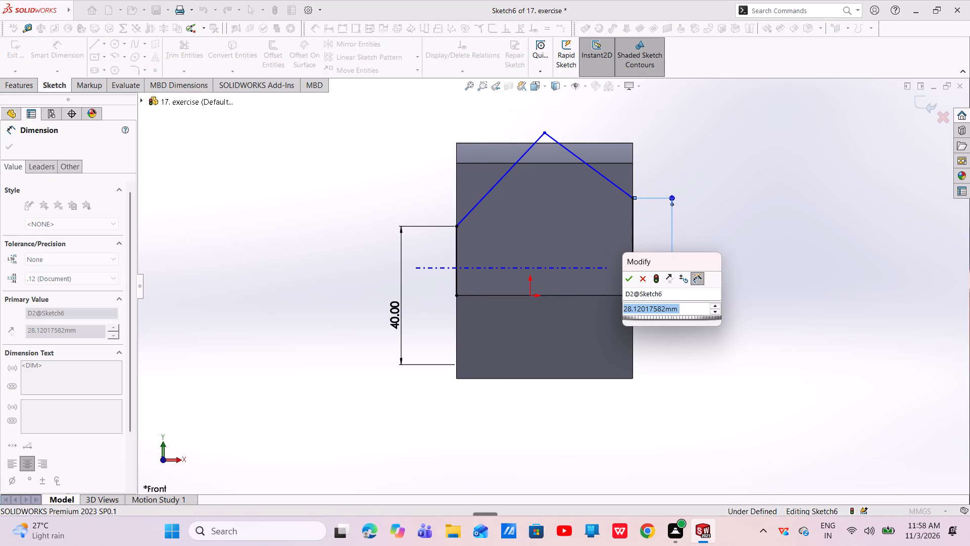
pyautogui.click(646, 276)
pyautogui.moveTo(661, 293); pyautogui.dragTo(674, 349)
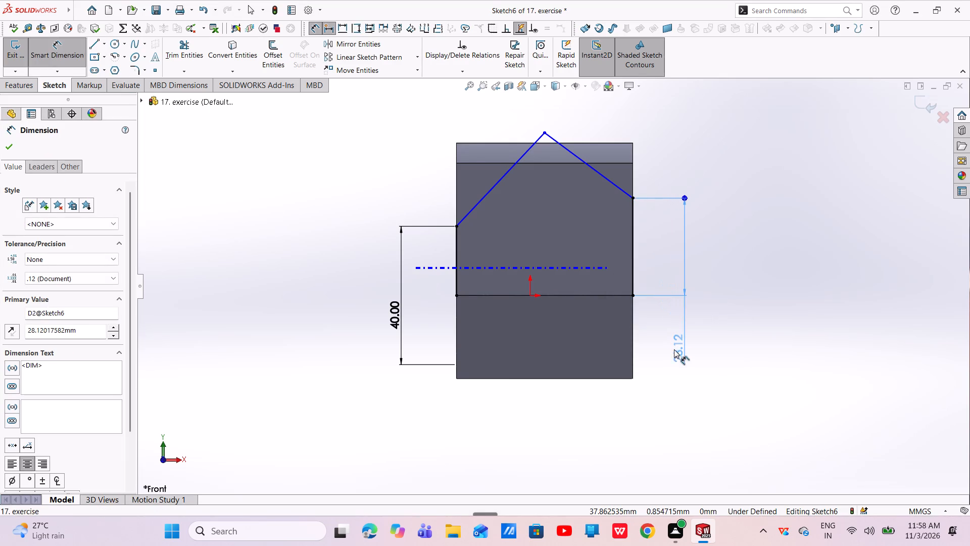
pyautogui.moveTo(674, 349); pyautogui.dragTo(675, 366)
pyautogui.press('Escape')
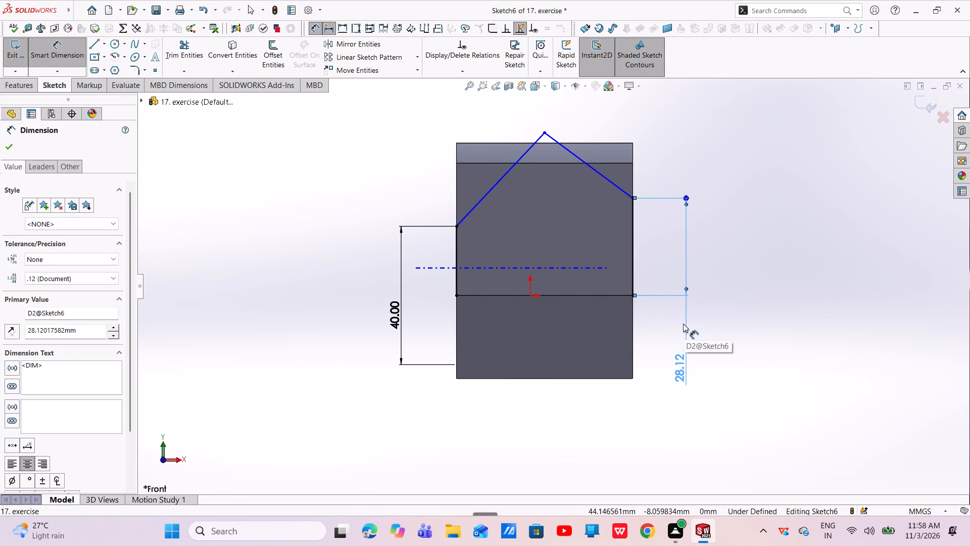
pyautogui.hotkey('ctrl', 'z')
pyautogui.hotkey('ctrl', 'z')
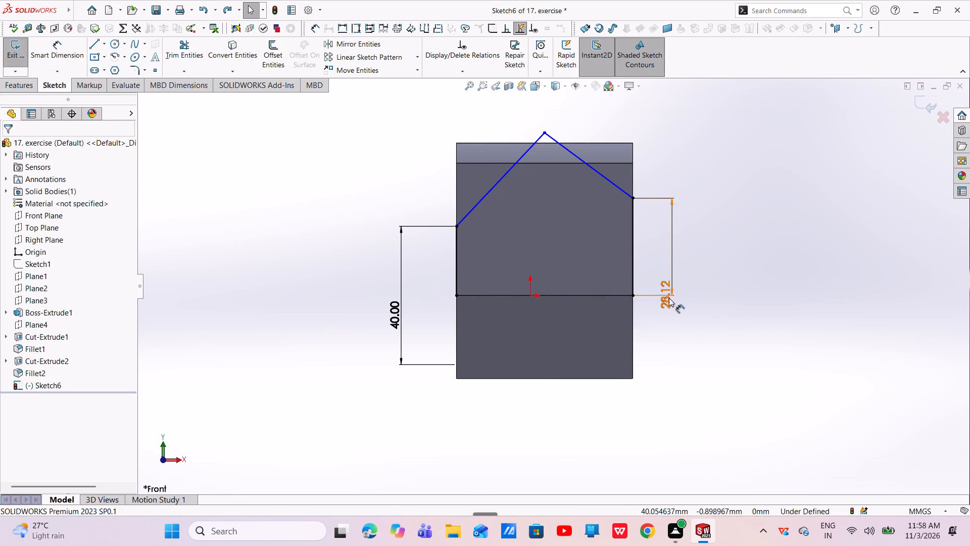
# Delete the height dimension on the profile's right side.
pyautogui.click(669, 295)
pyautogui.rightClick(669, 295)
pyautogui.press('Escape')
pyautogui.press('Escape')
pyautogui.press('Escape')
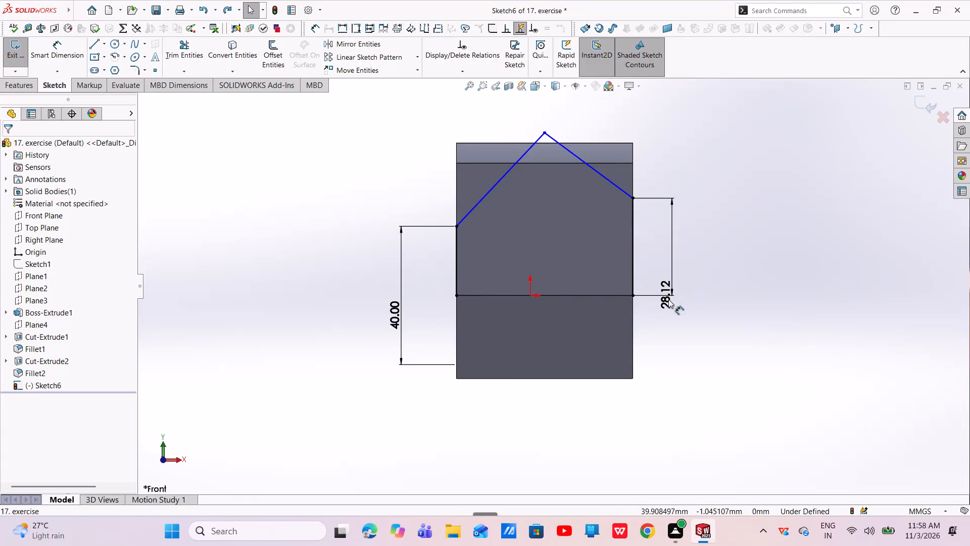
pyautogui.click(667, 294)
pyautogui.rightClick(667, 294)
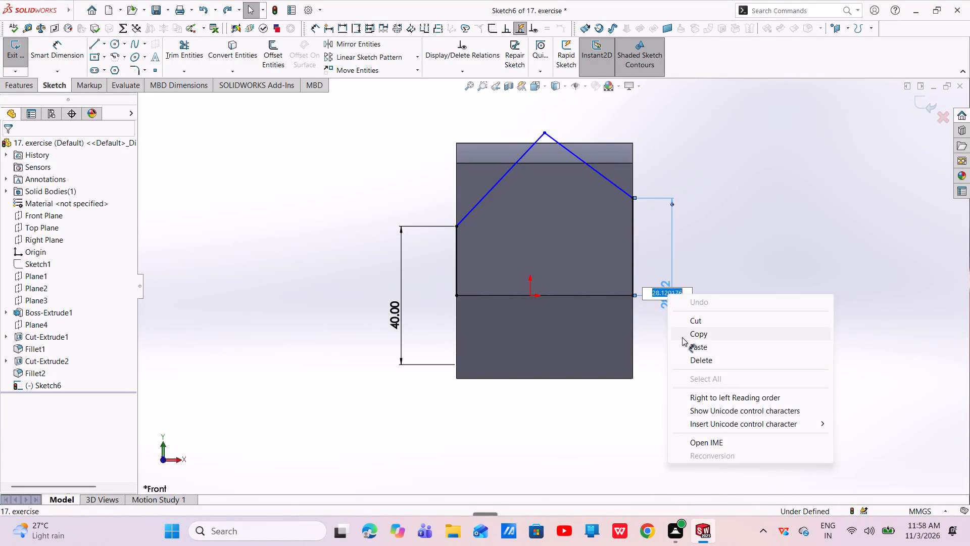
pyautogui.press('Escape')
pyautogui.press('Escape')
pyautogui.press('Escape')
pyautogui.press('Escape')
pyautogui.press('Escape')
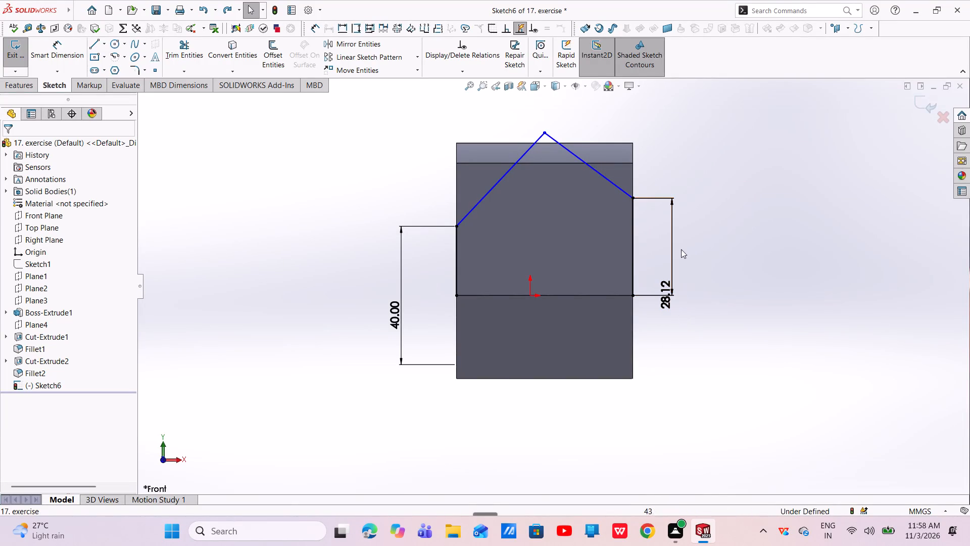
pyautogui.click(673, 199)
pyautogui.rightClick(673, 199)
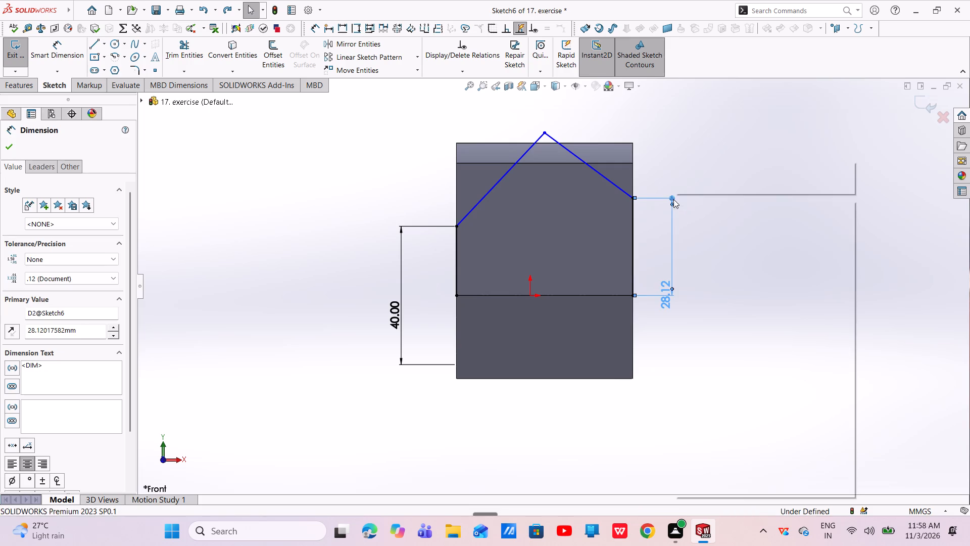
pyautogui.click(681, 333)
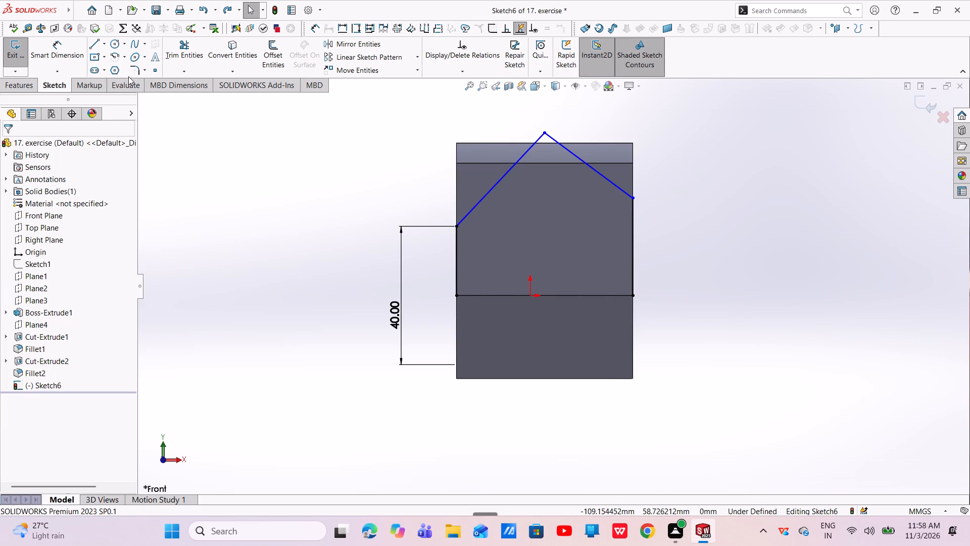
# Dimension the top corner of the profile's right vertical side at 46 mm, as a doubled distance about the base centerline.
pyautogui.click(43, 54)
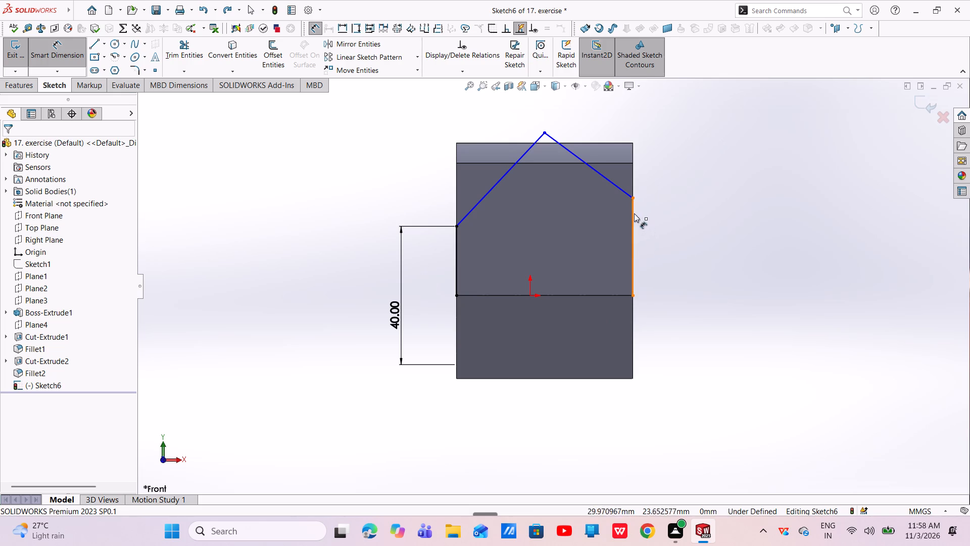
pyautogui.click(634, 197)
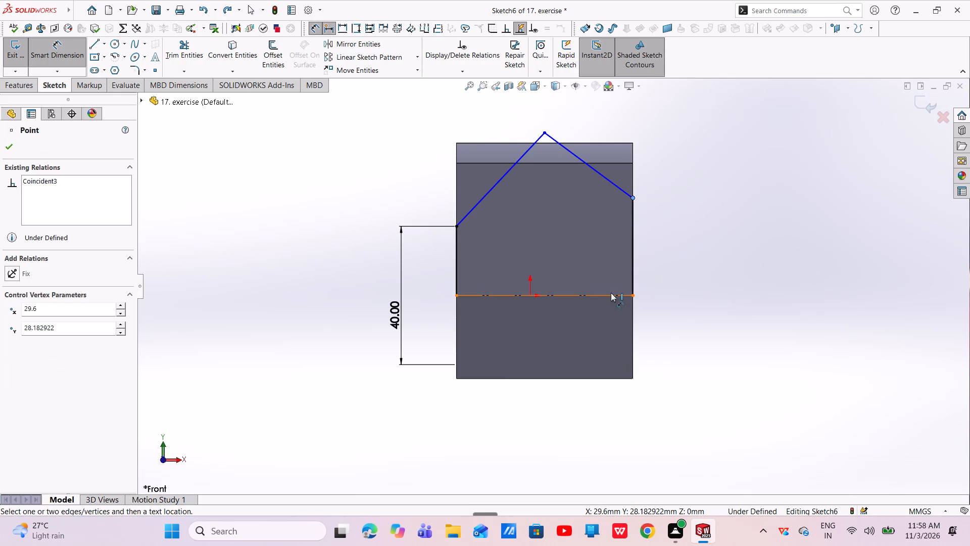
pyautogui.click(611, 294)
pyautogui.click(664, 363)
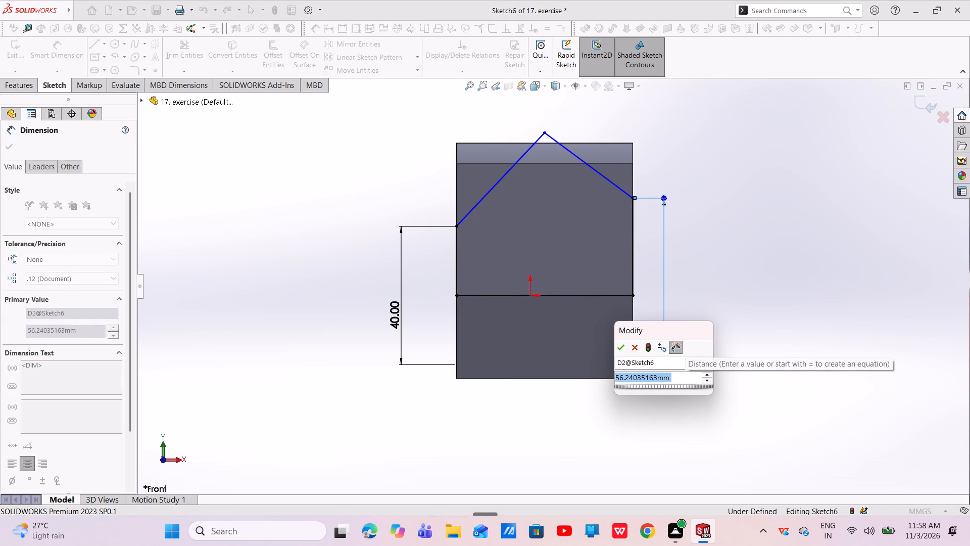
pyautogui.press('BackSpace')
pyautogui.write('46')
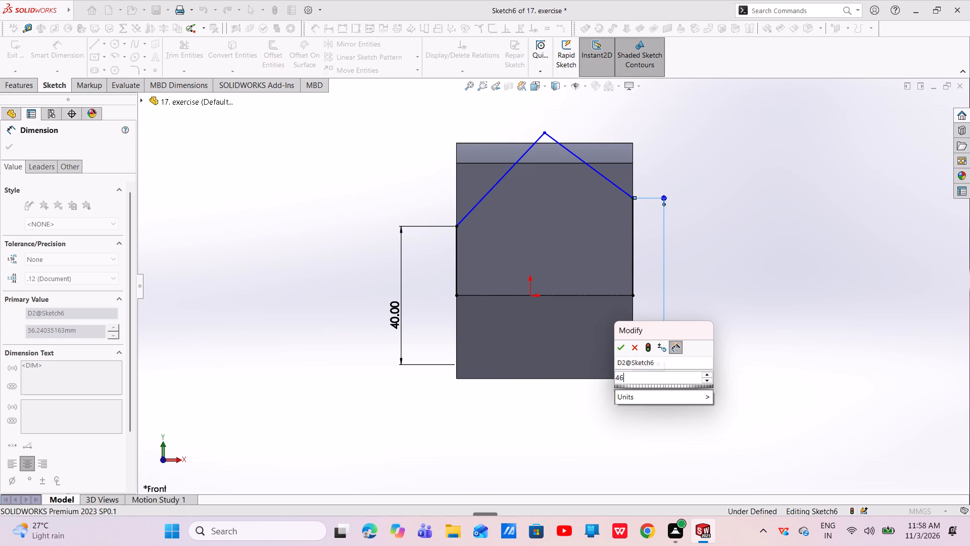
pyautogui.press('Return')
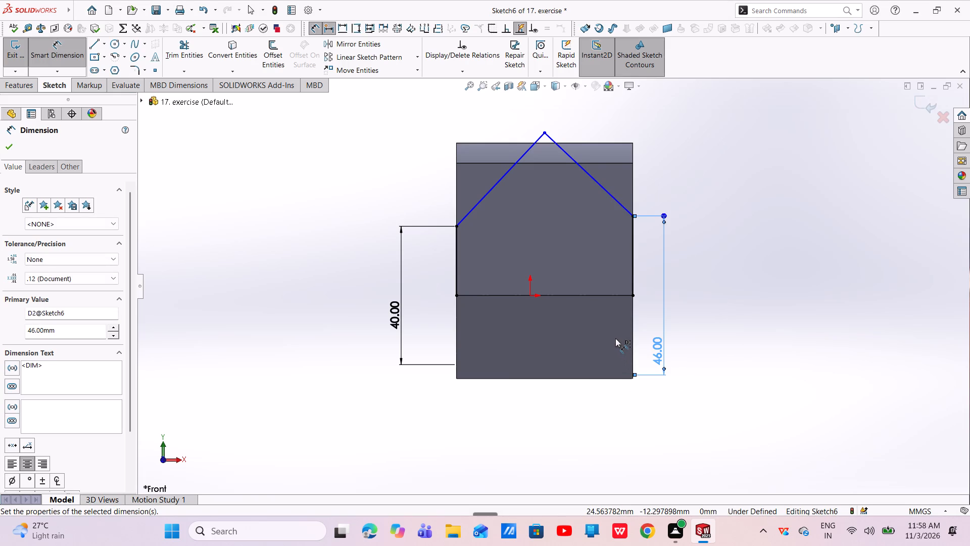
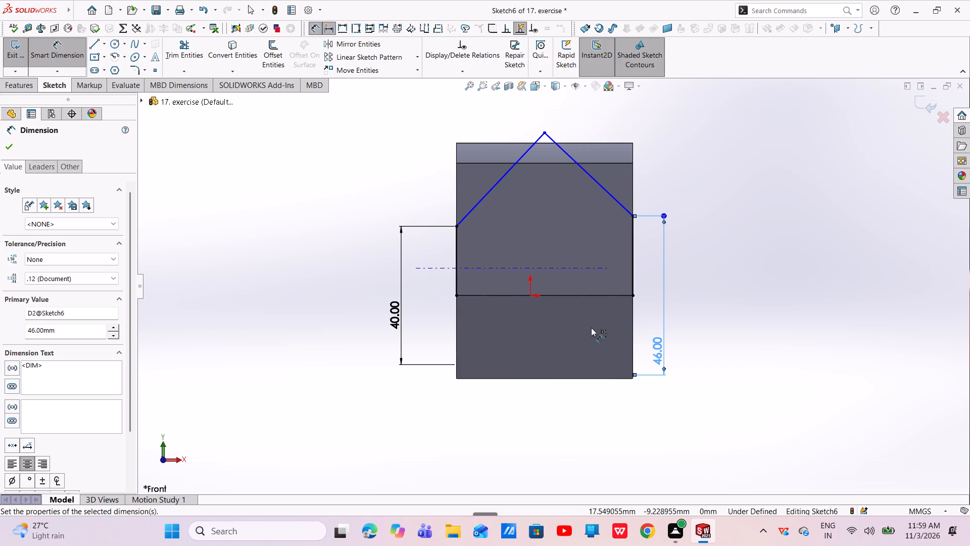
# Dimension the angle between the profile's right sloped line and the base centerline at 42°.
pyautogui.click(618, 201)
pyautogui.click(603, 257)
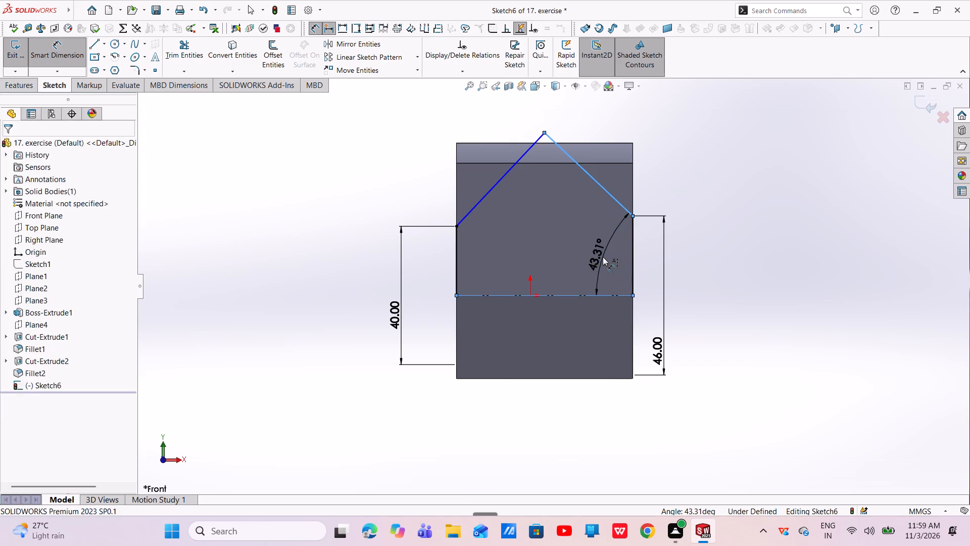
pyautogui.press('BackSpace')
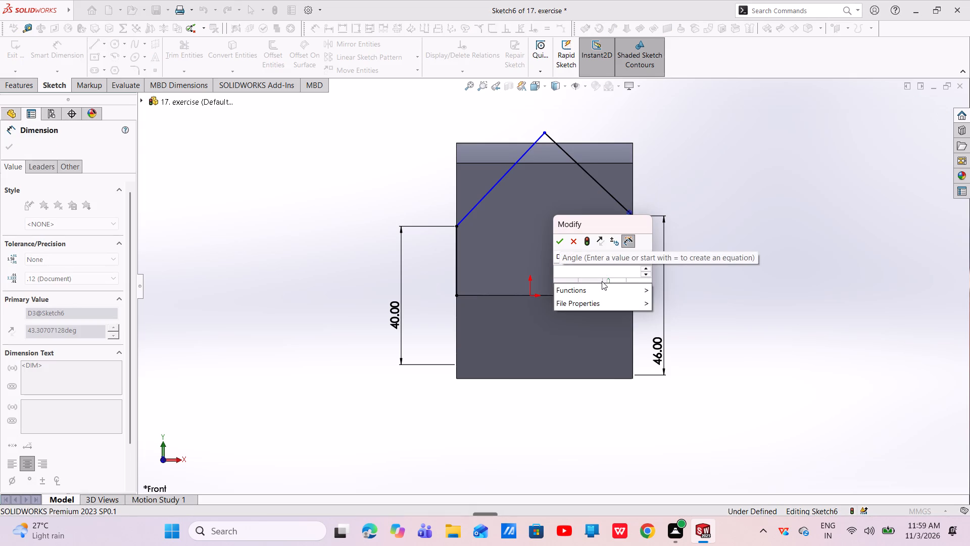
pyautogui.write('42')
pyautogui.press('Return')
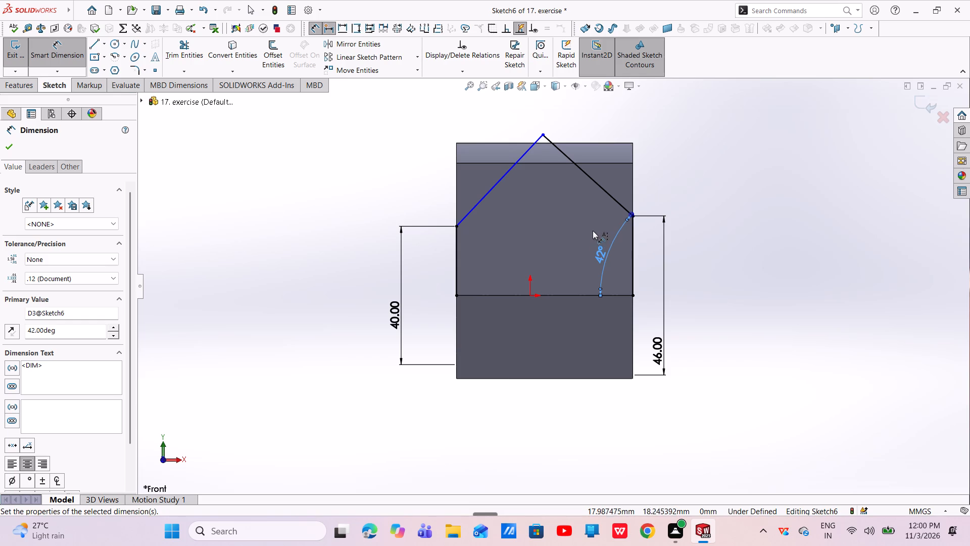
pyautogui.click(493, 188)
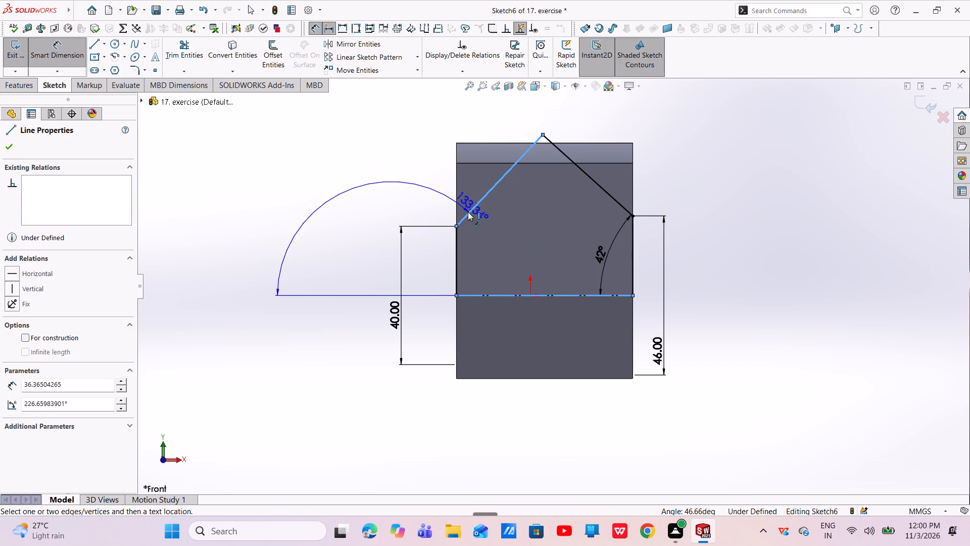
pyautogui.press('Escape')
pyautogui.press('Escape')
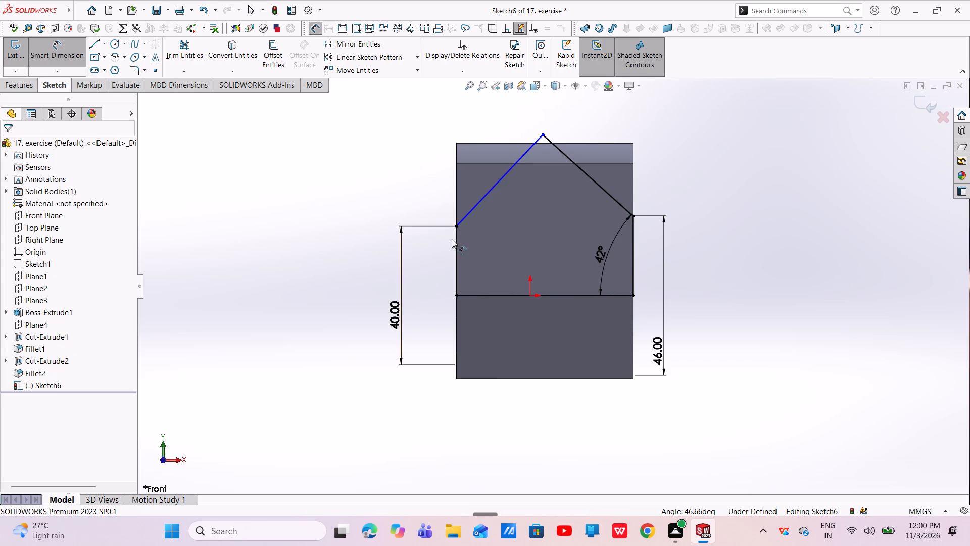
# Dimension the angle between the profile's left vertical side and its left sloped line at 28°.
pyautogui.click(456, 242)
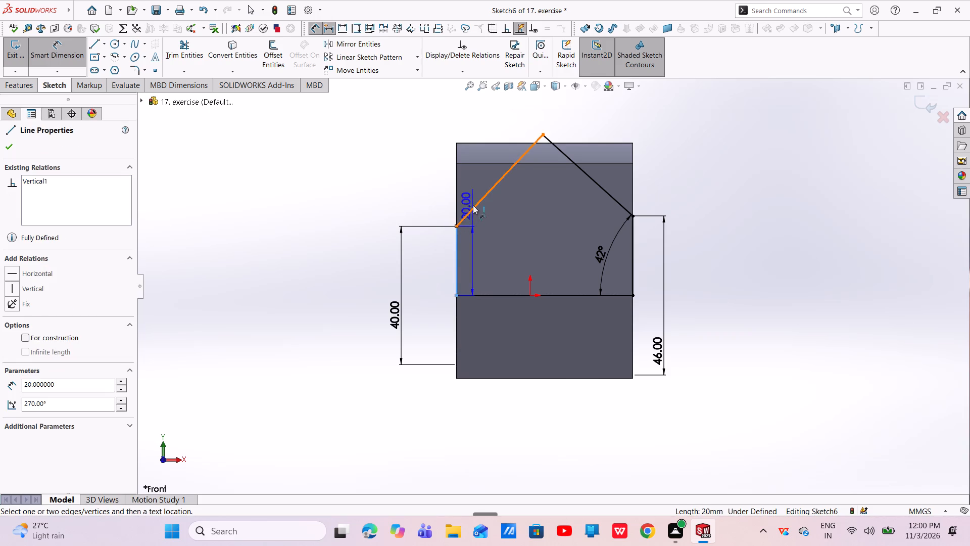
pyautogui.click(476, 202)
pyautogui.click(489, 163)
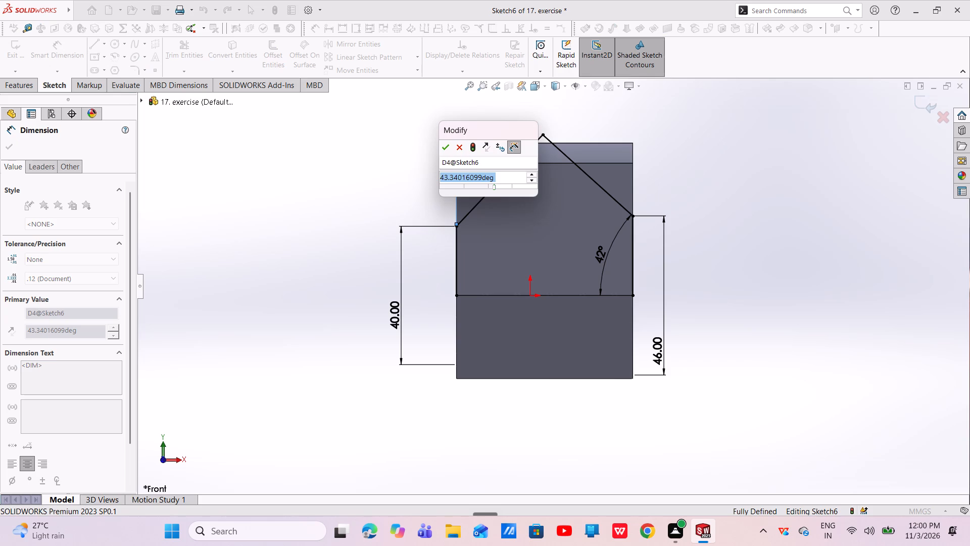
pyautogui.press('BackSpace')
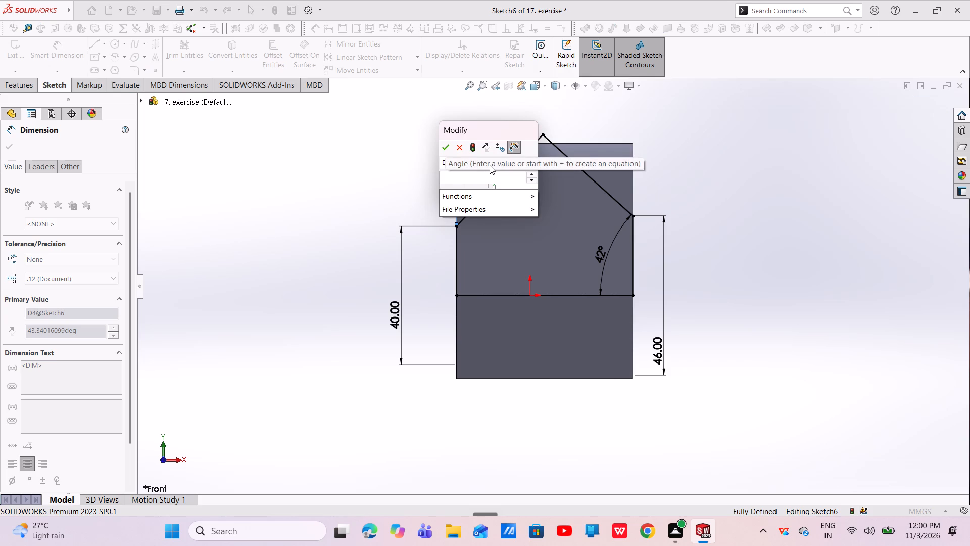
pyautogui.write('28')
pyautogui.press('Return')
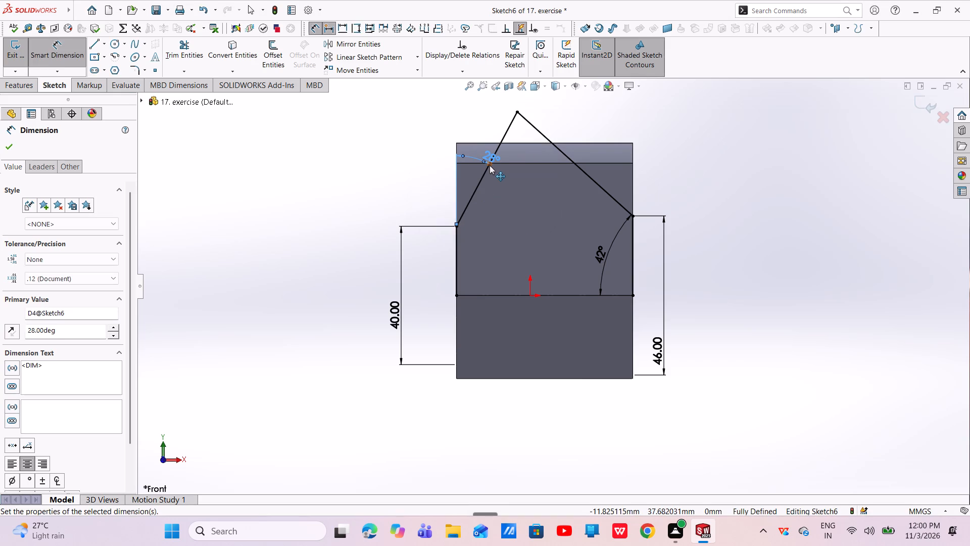
pyautogui.press('Escape')
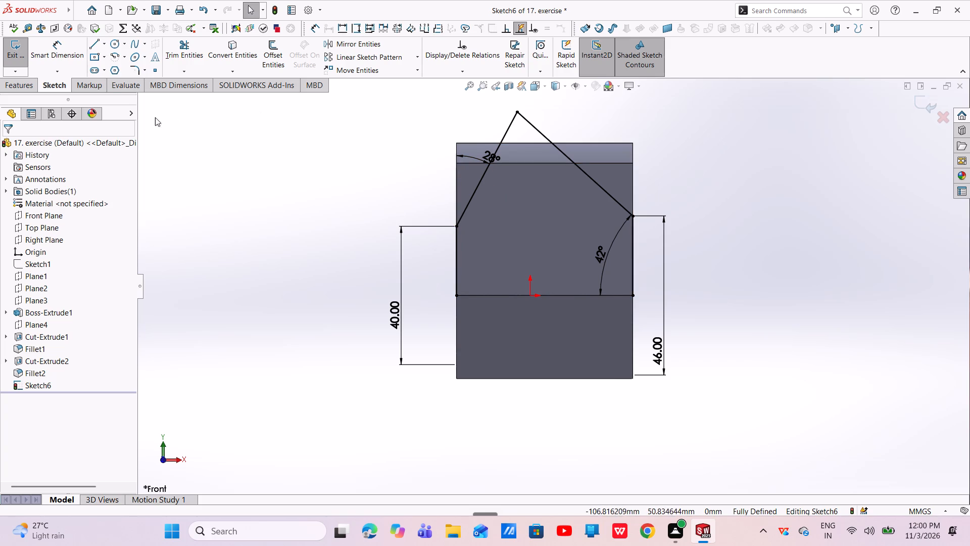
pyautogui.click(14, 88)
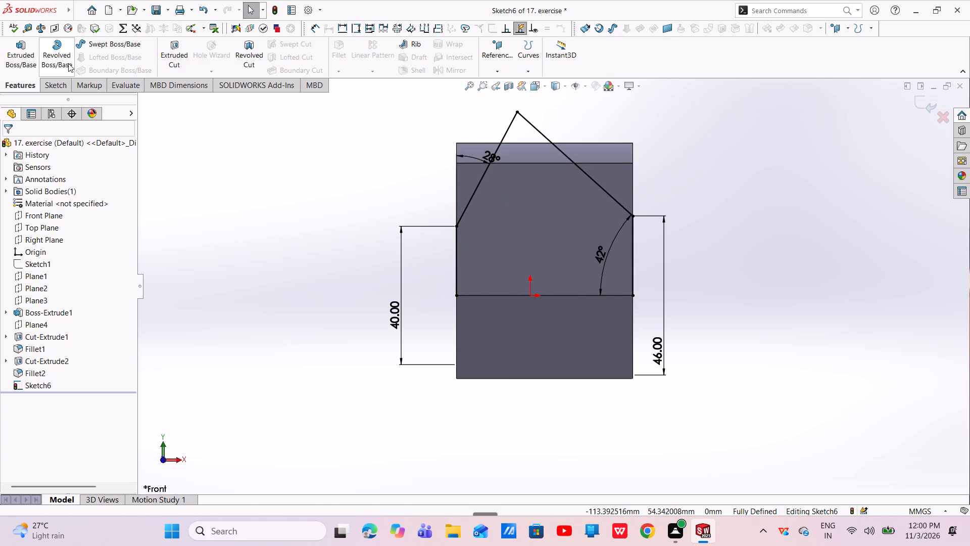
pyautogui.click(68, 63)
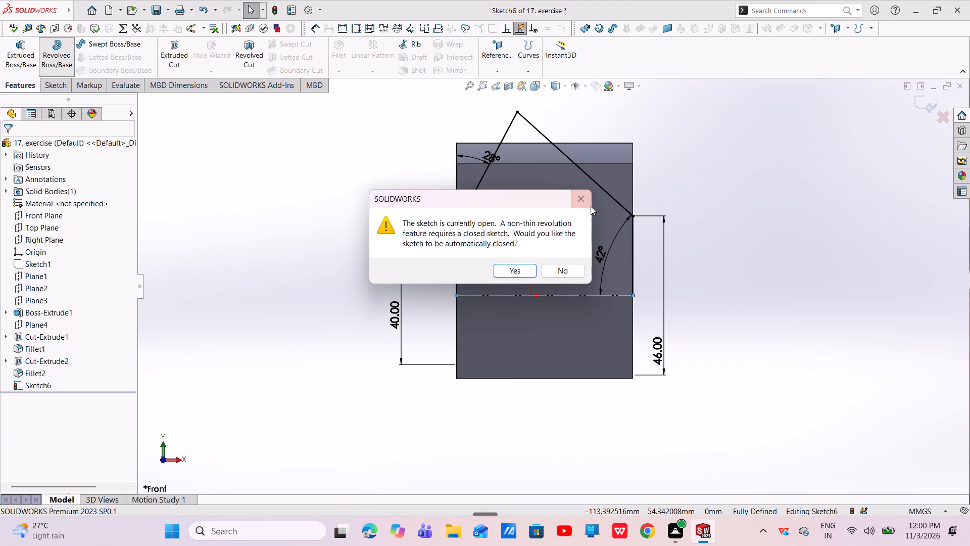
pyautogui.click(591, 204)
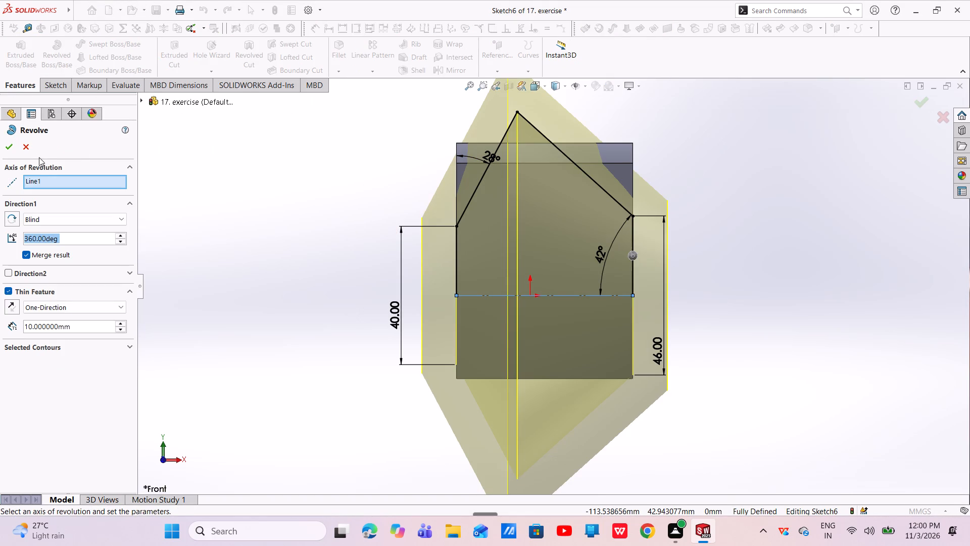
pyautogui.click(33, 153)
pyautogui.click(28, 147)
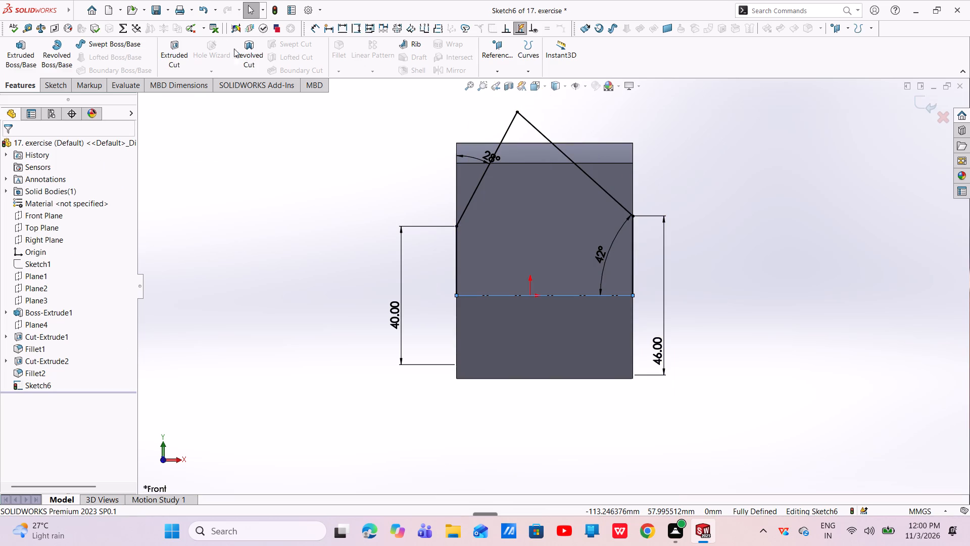
# Start a Revolved Cut of the peaked profile about the base centerline, having the open sketch closed automatically.
pyautogui.click(248, 58)
pyautogui.click(511, 270)
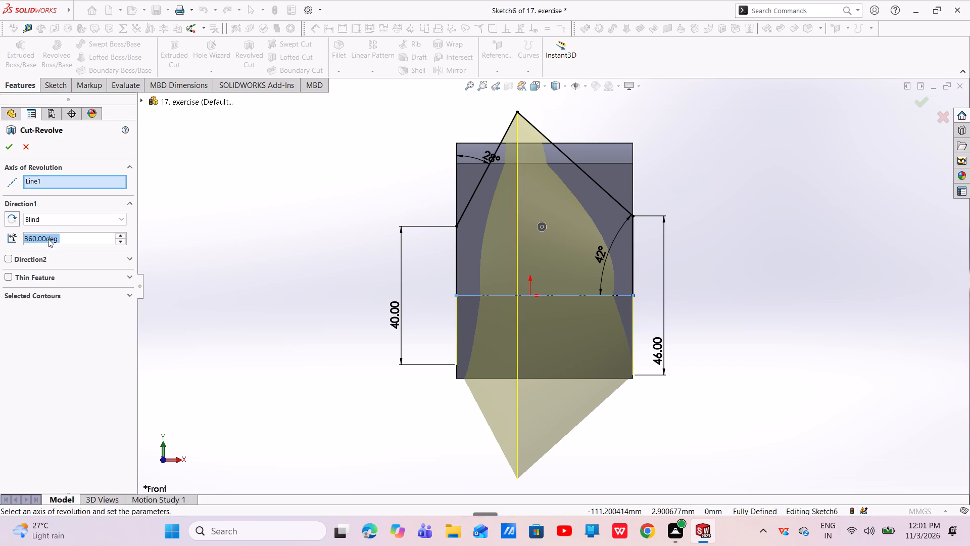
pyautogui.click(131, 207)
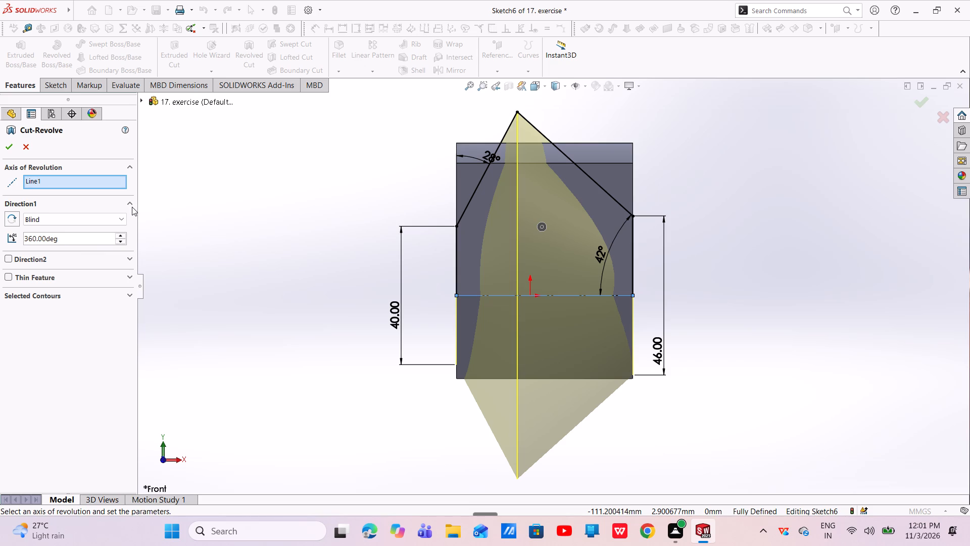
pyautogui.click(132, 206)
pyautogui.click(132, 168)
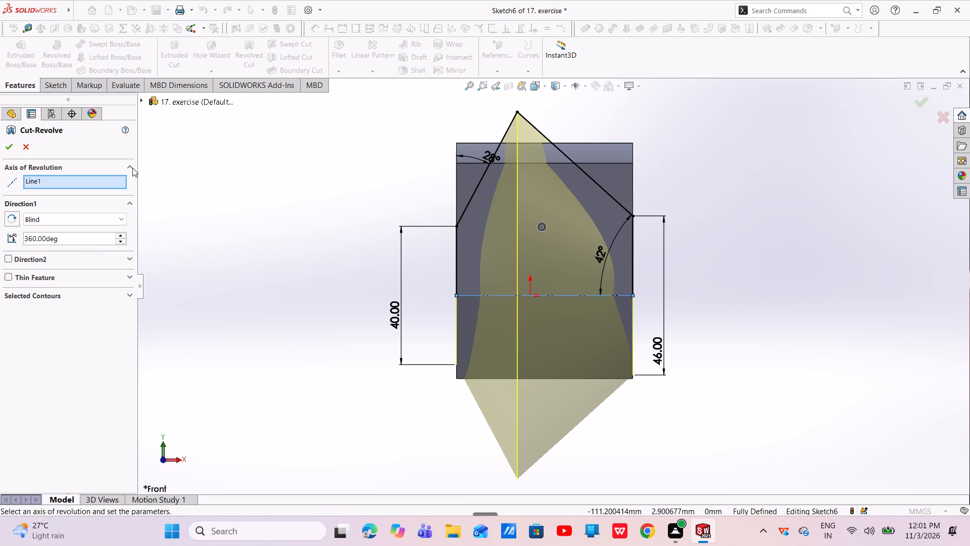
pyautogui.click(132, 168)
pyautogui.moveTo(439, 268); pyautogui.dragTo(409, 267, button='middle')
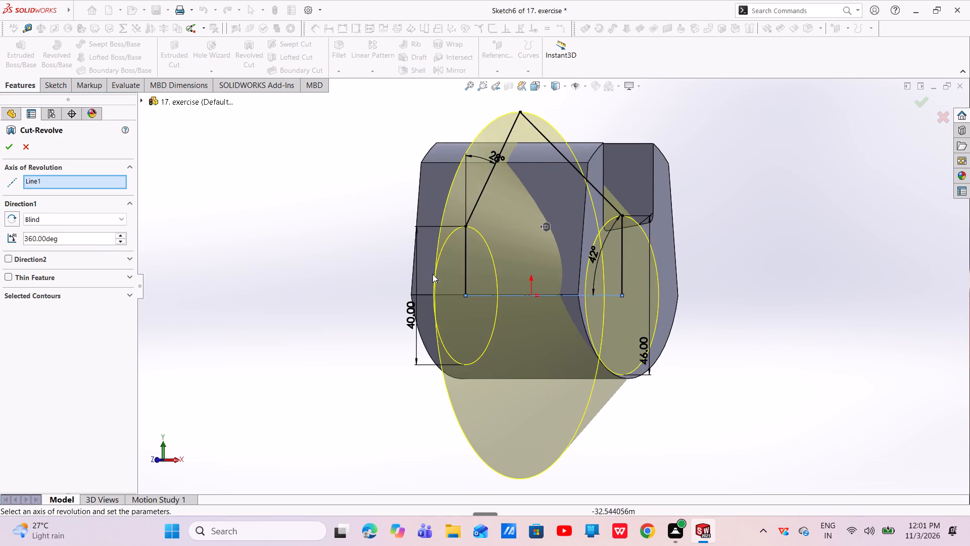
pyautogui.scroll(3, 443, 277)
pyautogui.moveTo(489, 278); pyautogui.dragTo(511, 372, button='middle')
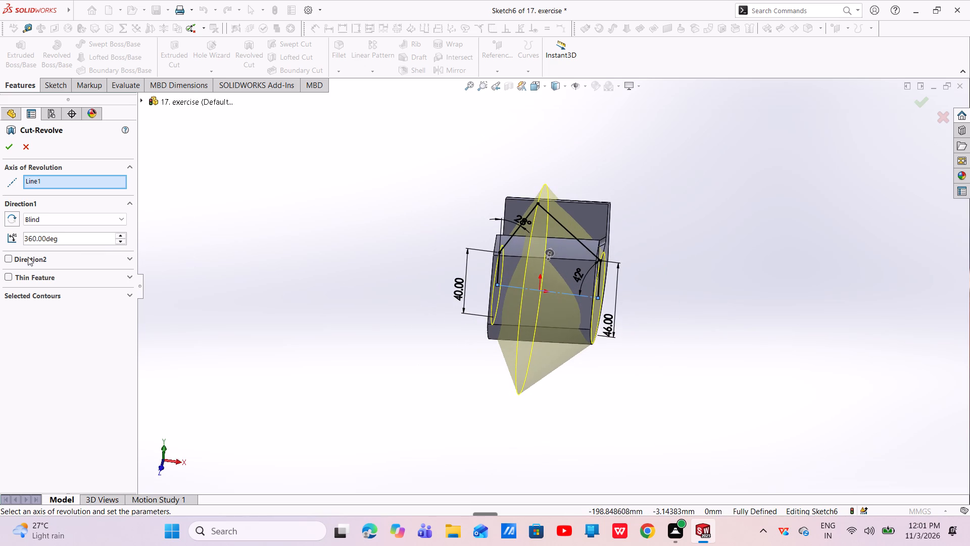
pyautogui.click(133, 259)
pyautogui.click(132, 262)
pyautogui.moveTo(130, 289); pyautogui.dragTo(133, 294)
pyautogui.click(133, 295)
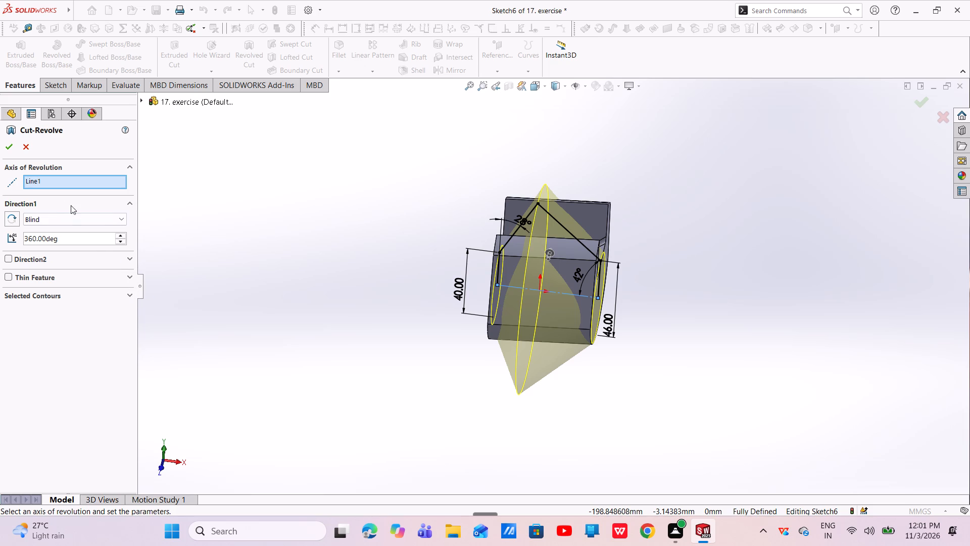
# Clear the axis of revolution and pick the profile's closing base line instead, with a Blind 360° direction.
pyautogui.click(57, 185)
pyautogui.rightClick(56, 185)
pyautogui.click(69, 206)
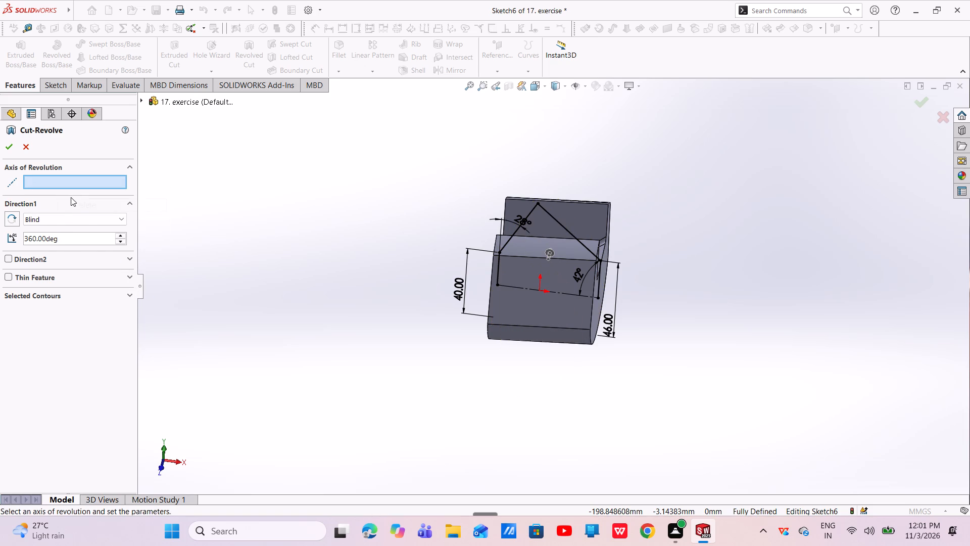
pyautogui.click(120, 233)
pyautogui.click(122, 239)
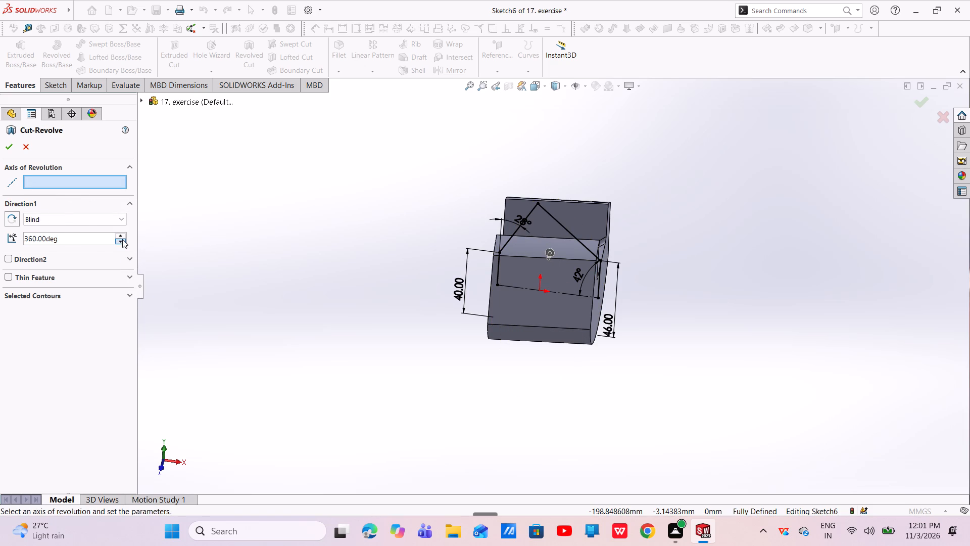
pyautogui.click(122, 235)
pyautogui.click(118, 219)
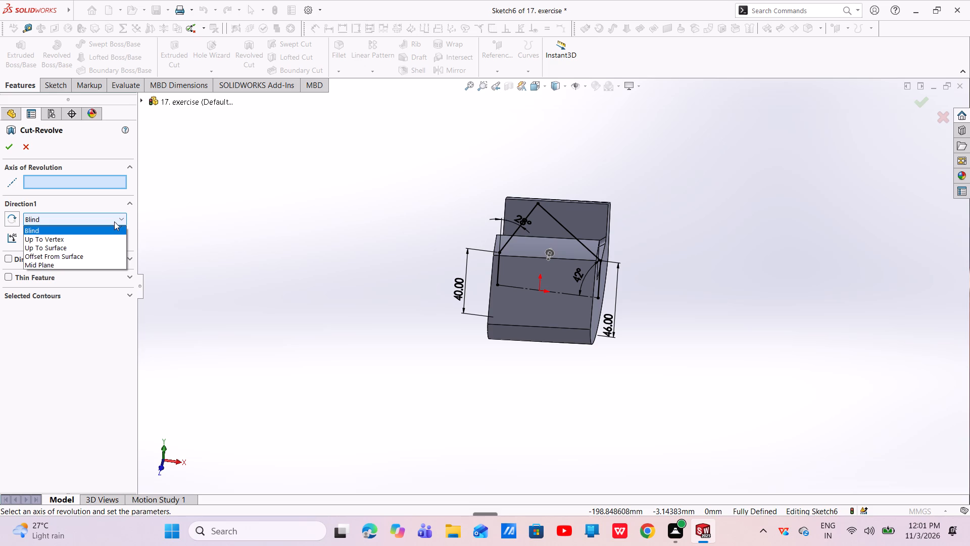
pyautogui.click(59, 225)
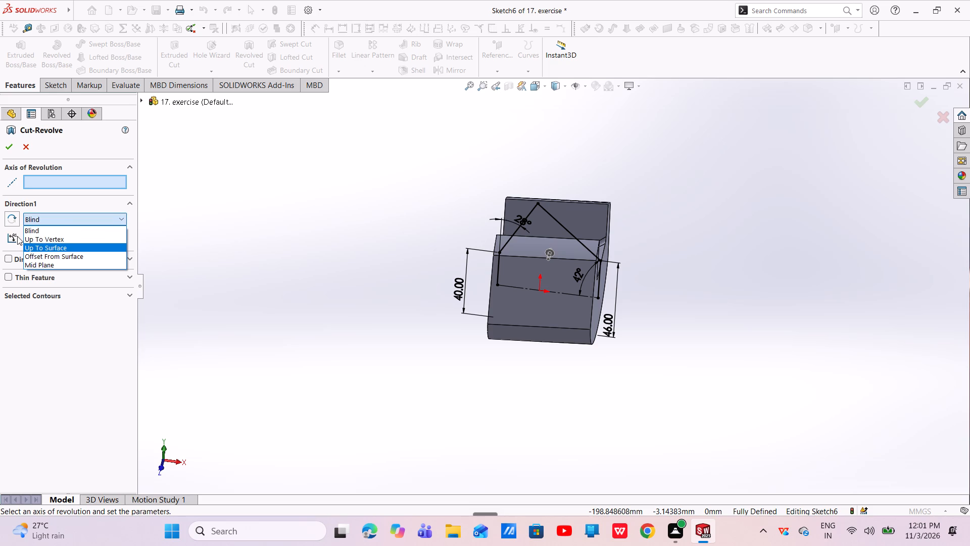
pyautogui.click(37, 228)
pyautogui.click(11, 234)
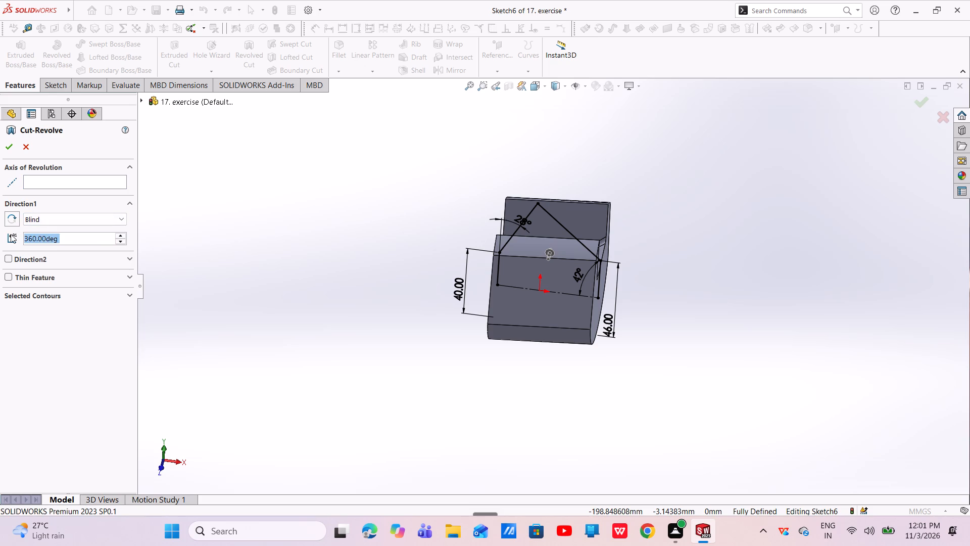
pyautogui.click(51, 178)
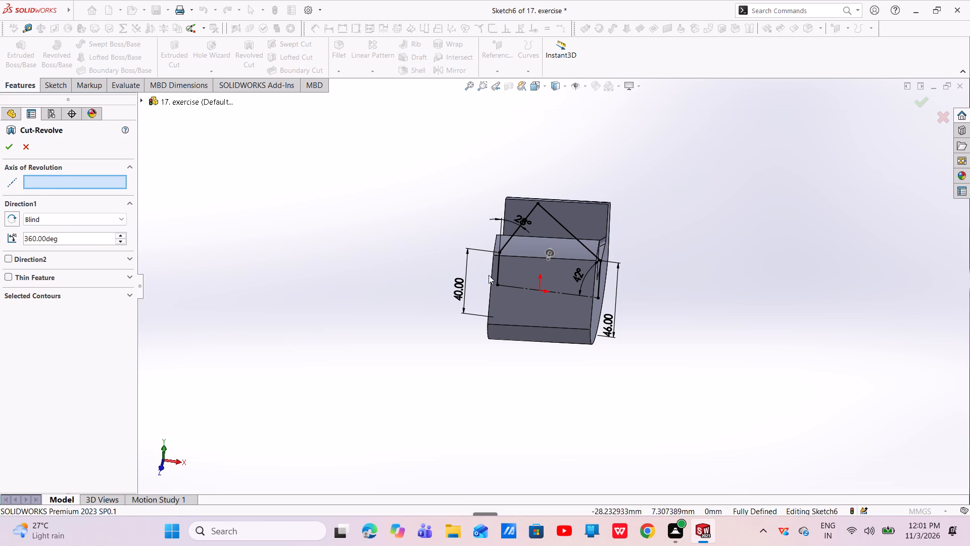
pyautogui.click(522, 289)
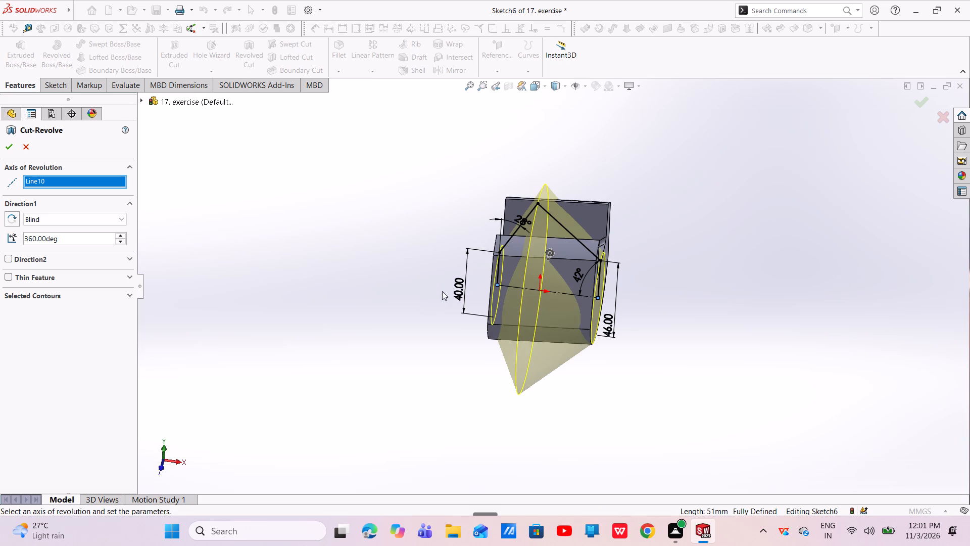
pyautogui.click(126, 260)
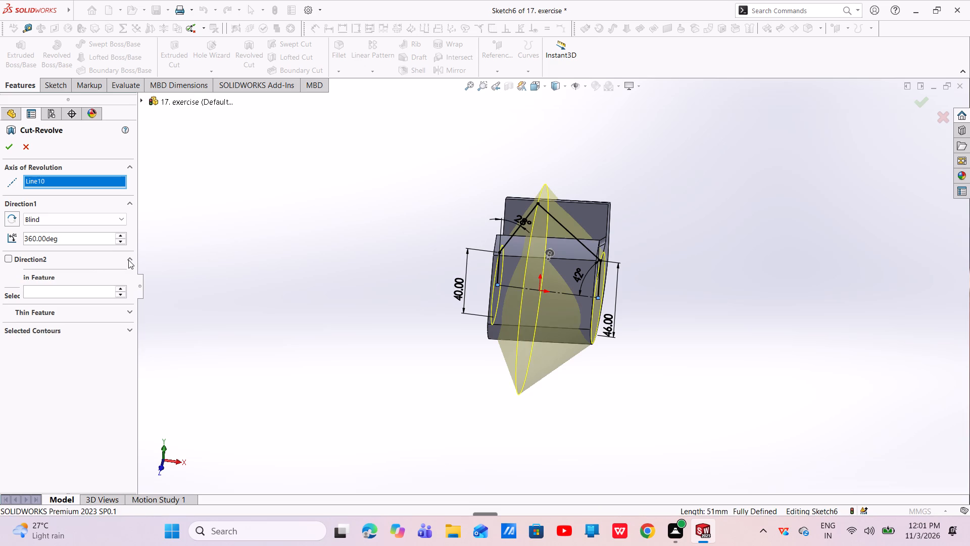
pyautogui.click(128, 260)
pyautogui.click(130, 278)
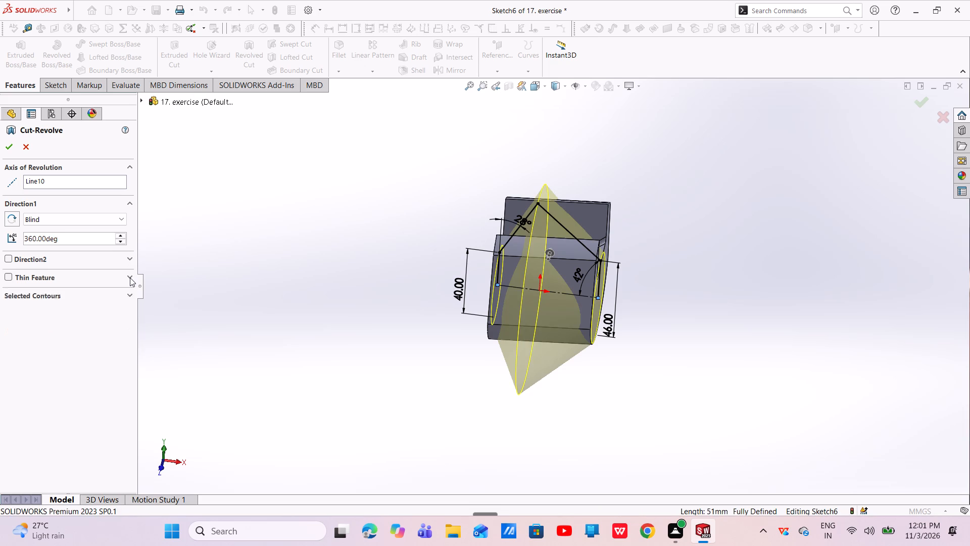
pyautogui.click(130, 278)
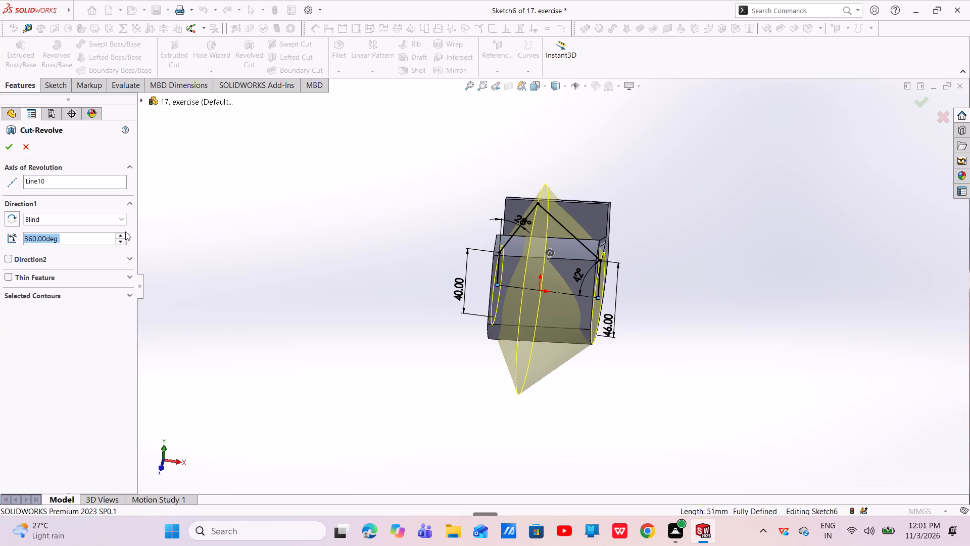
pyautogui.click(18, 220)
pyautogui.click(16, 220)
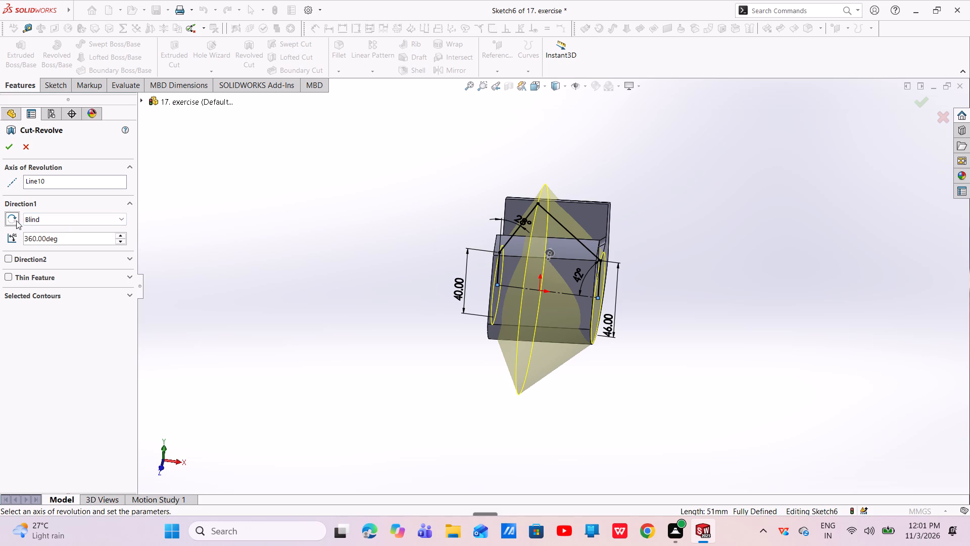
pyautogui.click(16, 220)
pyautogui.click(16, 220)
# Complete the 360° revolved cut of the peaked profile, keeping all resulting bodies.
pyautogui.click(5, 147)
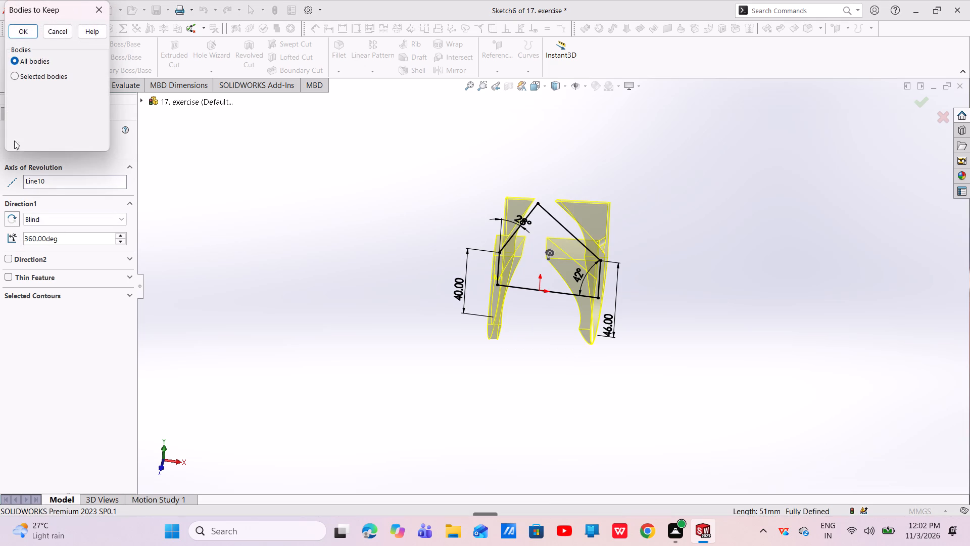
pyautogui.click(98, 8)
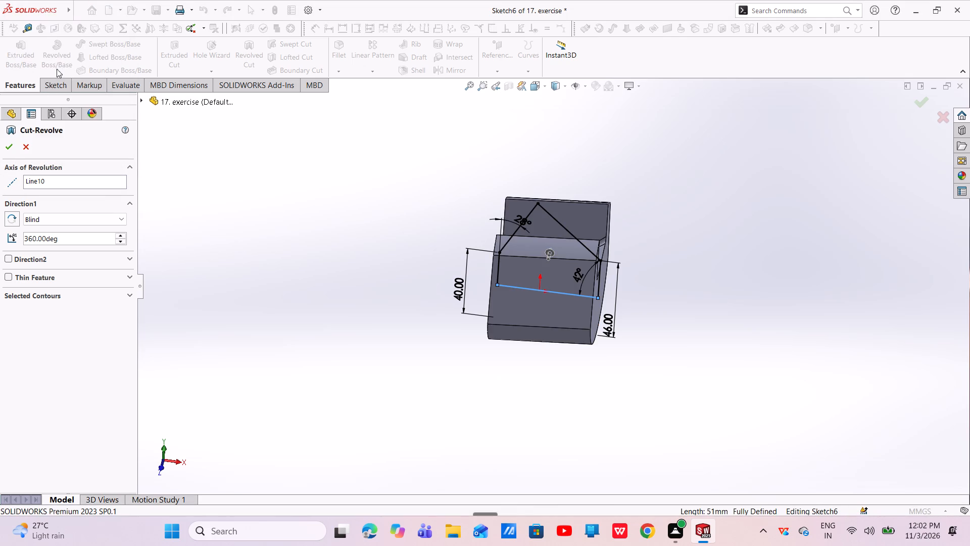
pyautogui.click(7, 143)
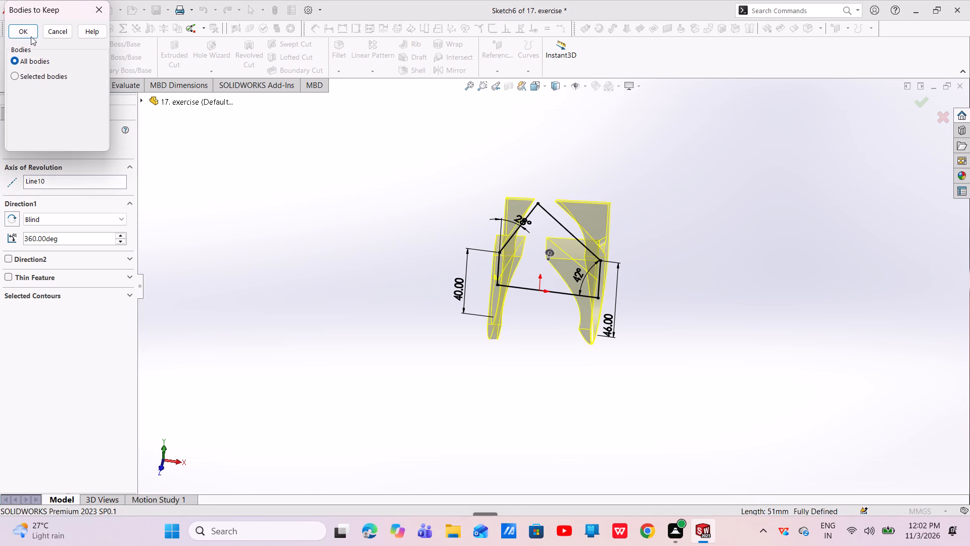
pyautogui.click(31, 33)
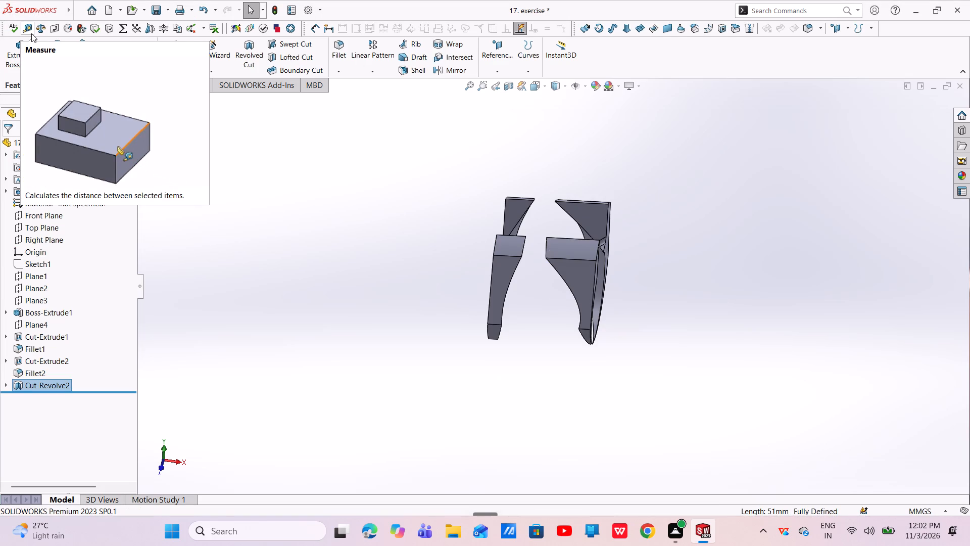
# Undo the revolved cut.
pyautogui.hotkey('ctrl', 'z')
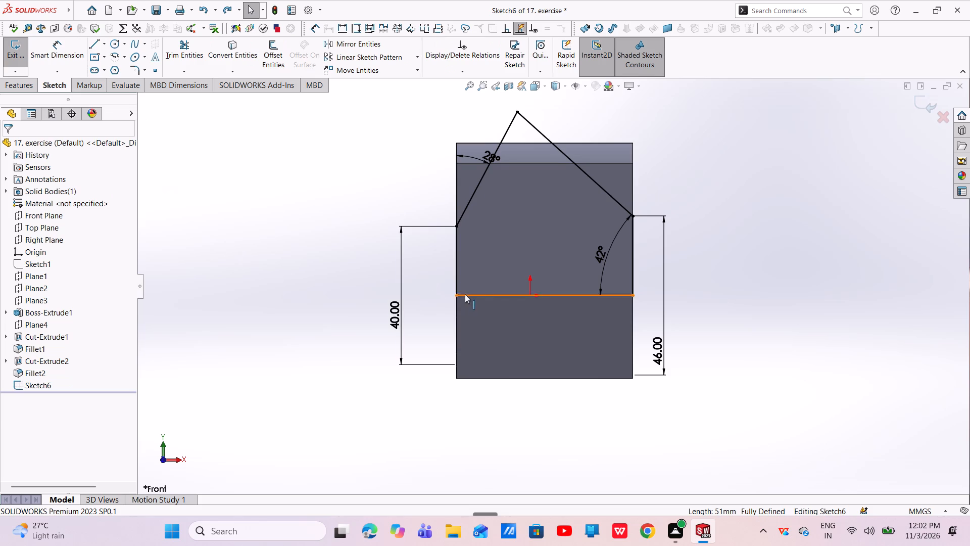
# Convert the profile's closing base line to construction geometry.
pyautogui.click(572, 295)
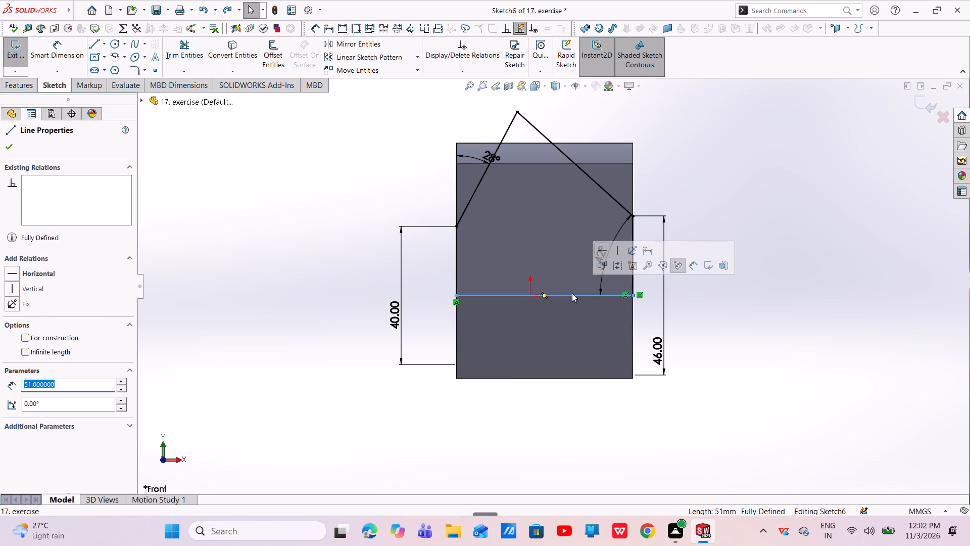
pyautogui.click(621, 263)
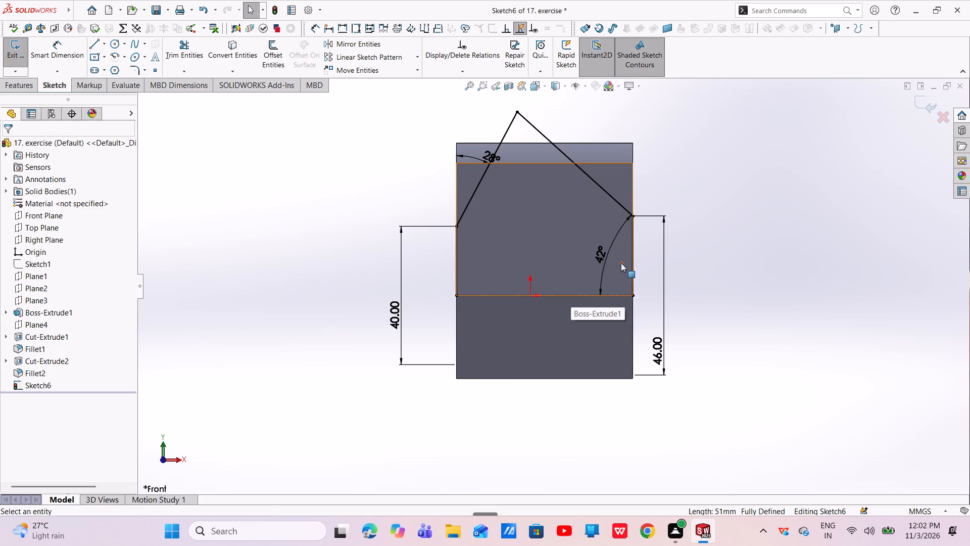
pyautogui.press('Escape')
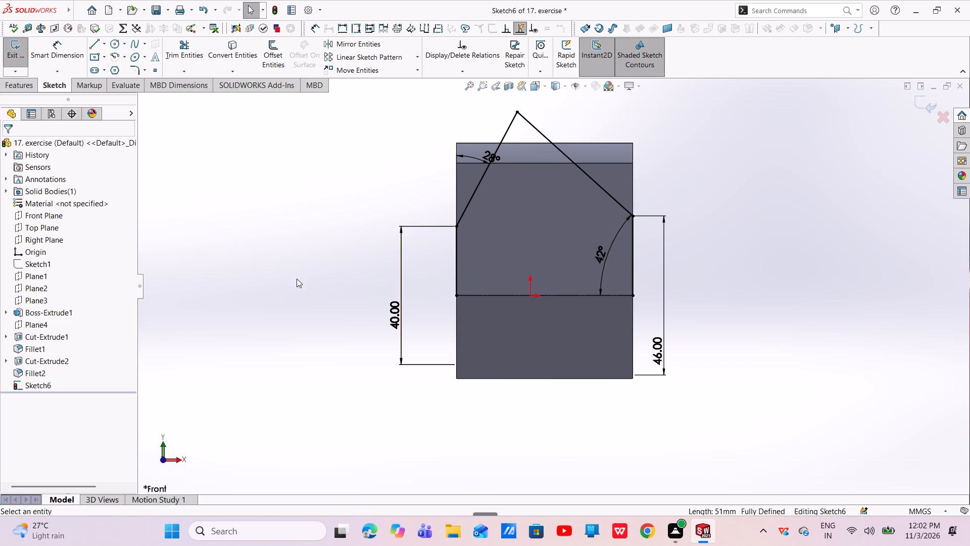
# Start a Revolved Cut with the open sketch closed automatically, and pick the profile's base line as axis, Blind 360°.
pyautogui.click(19, 87)
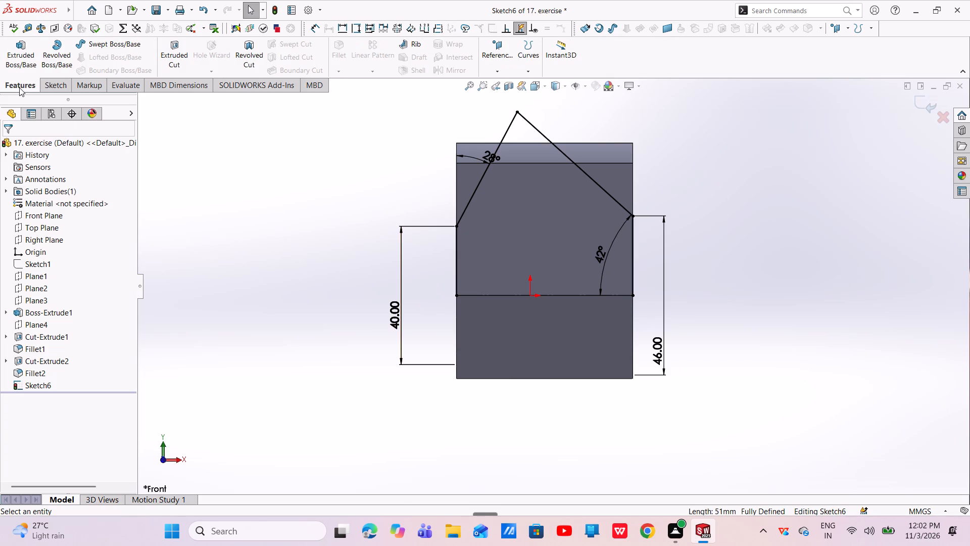
pyautogui.click(251, 60)
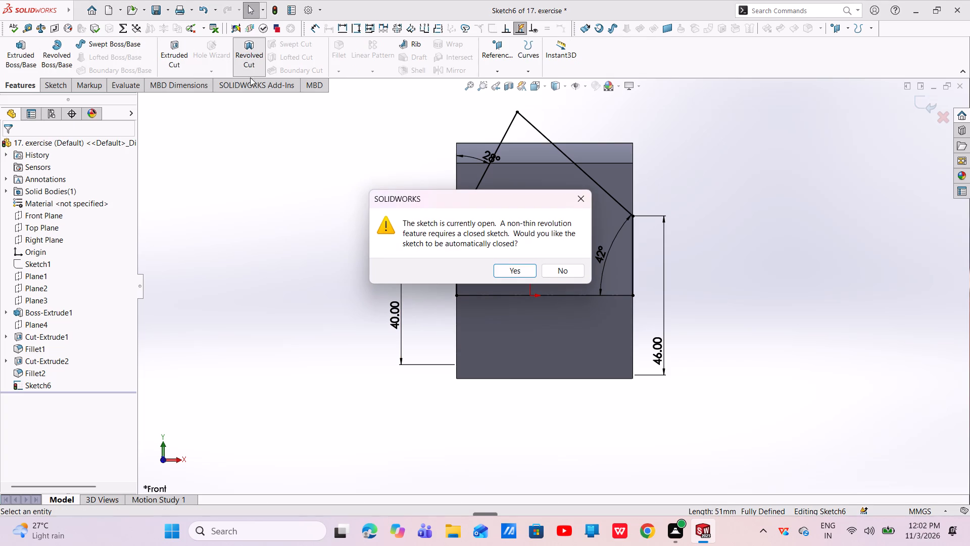
pyautogui.click(511, 273)
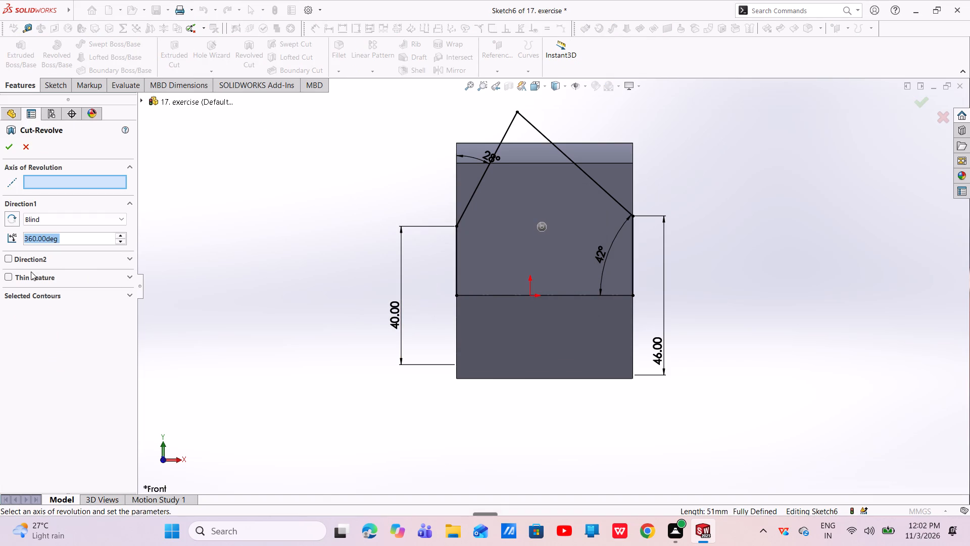
pyautogui.click(8, 279)
pyautogui.click(8, 279)
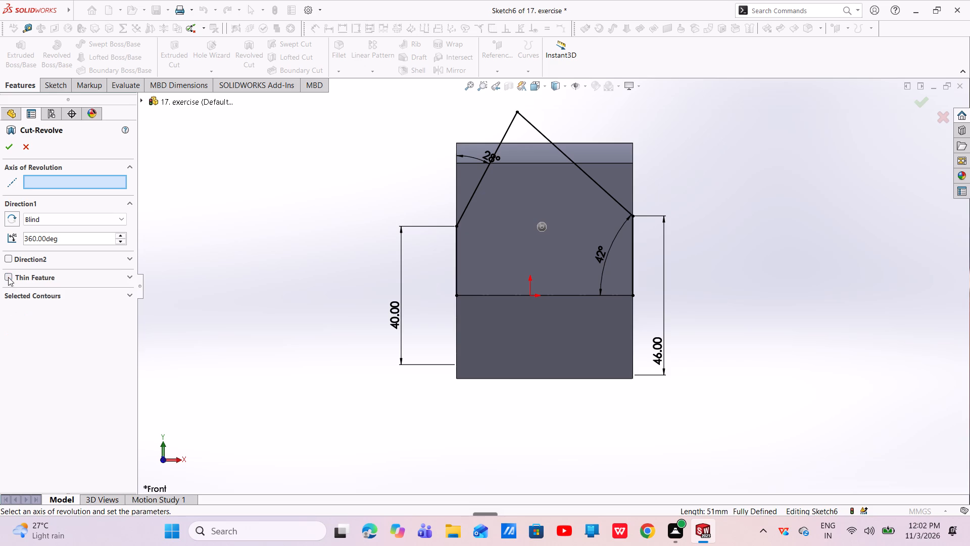
pyautogui.click(12, 257)
pyautogui.click(12, 257)
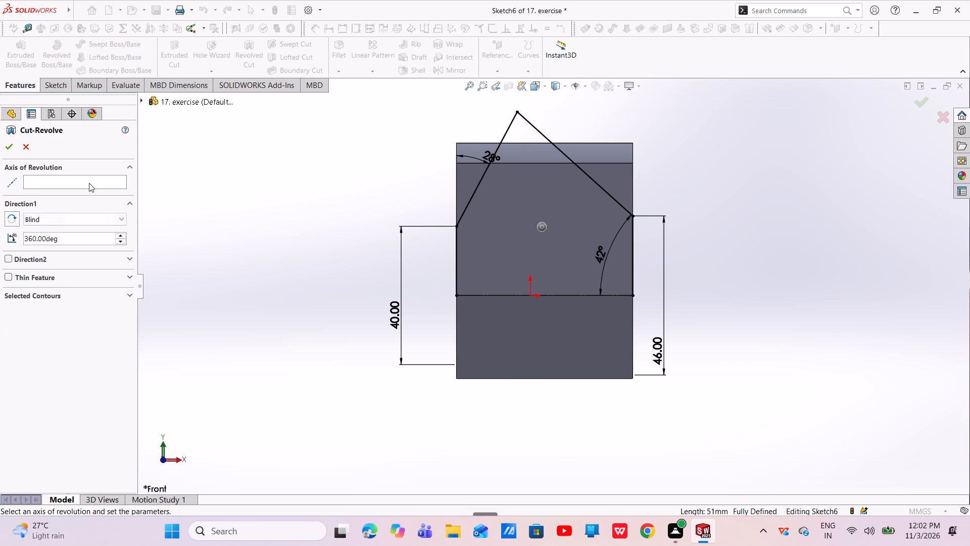
pyautogui.click(93, 177)
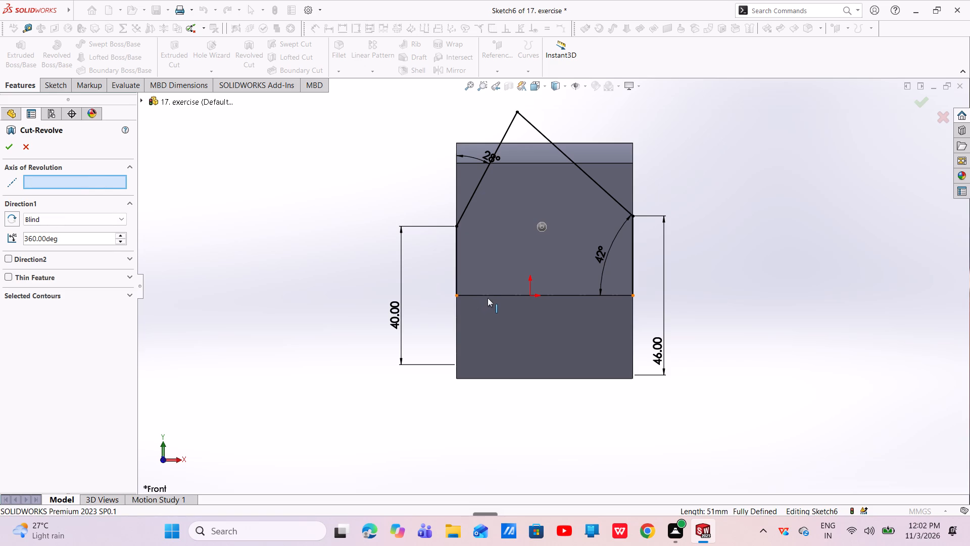
pyautogui.click(490, 293)
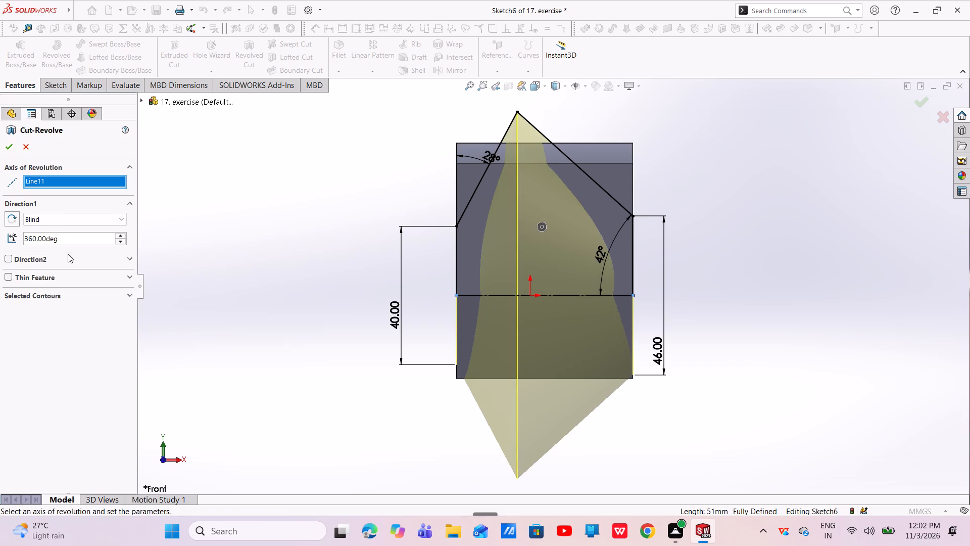
pyautogui.click(10, 241)
pyautogui.doubleClick(10, 238)
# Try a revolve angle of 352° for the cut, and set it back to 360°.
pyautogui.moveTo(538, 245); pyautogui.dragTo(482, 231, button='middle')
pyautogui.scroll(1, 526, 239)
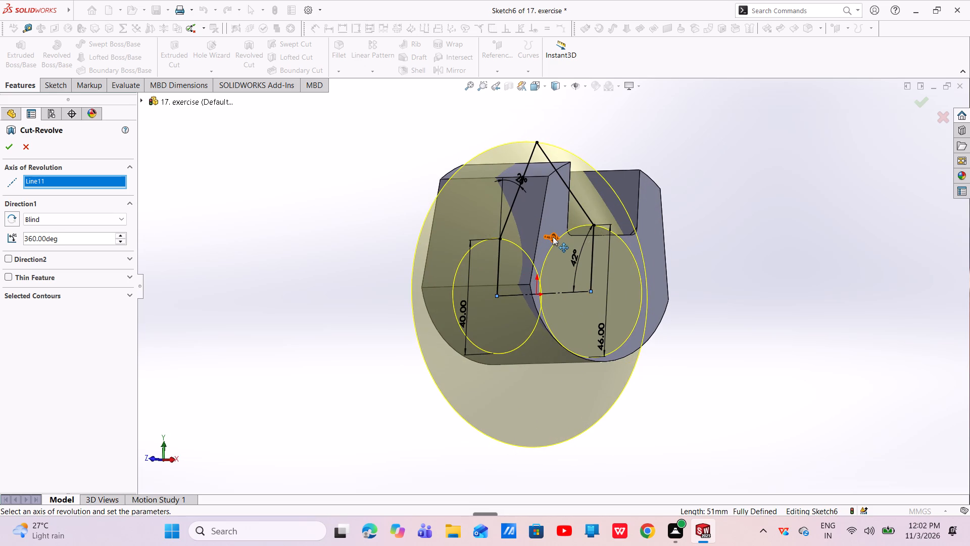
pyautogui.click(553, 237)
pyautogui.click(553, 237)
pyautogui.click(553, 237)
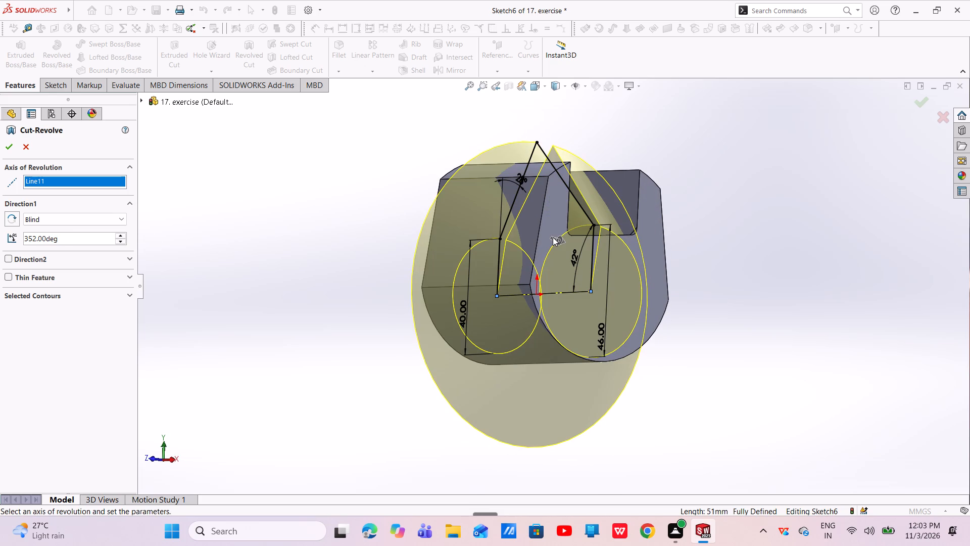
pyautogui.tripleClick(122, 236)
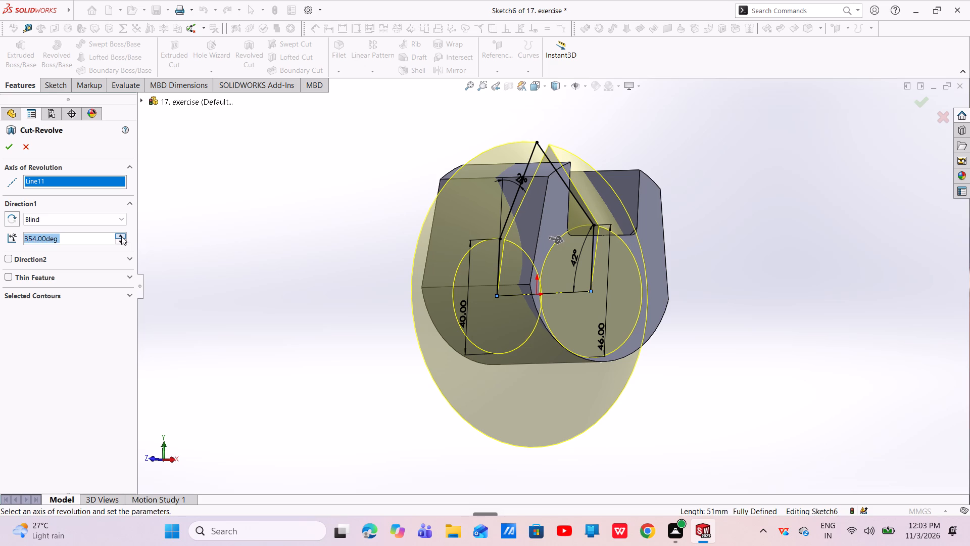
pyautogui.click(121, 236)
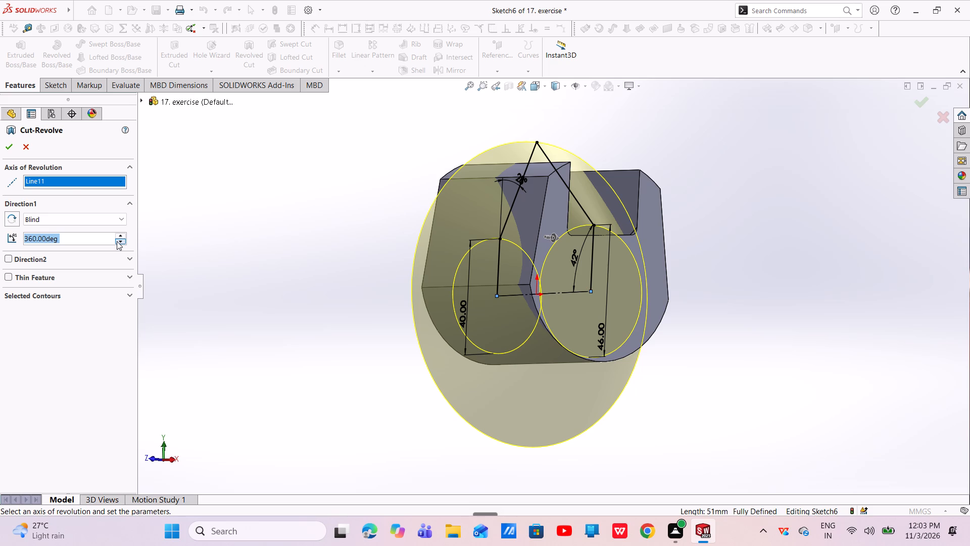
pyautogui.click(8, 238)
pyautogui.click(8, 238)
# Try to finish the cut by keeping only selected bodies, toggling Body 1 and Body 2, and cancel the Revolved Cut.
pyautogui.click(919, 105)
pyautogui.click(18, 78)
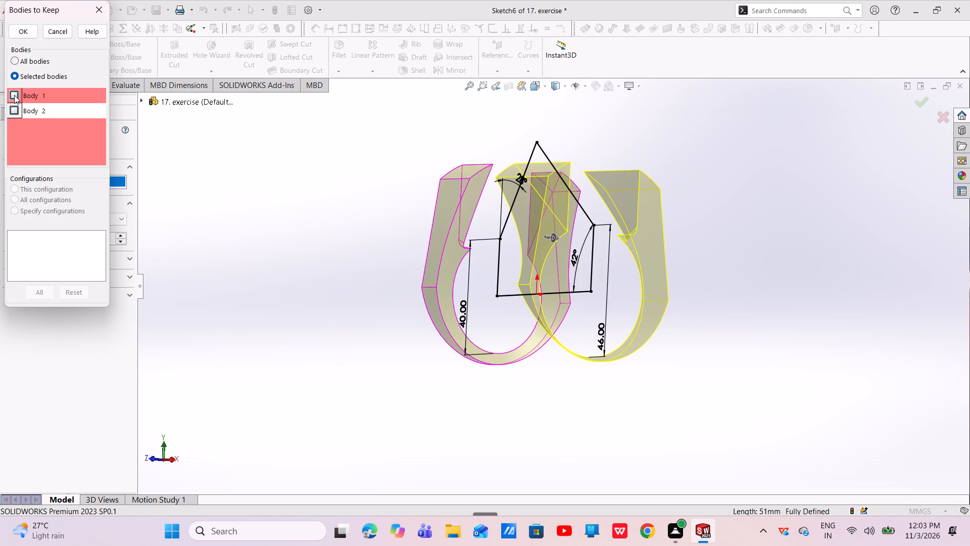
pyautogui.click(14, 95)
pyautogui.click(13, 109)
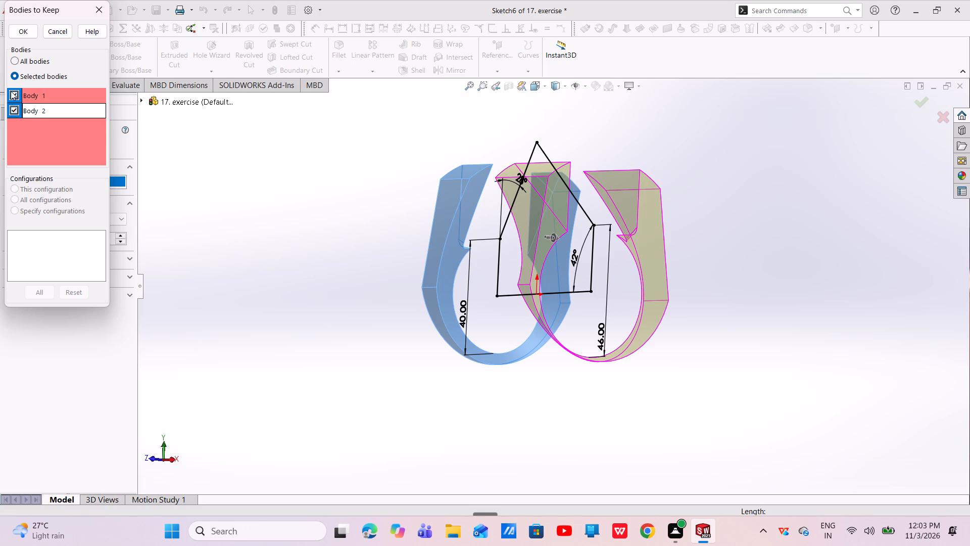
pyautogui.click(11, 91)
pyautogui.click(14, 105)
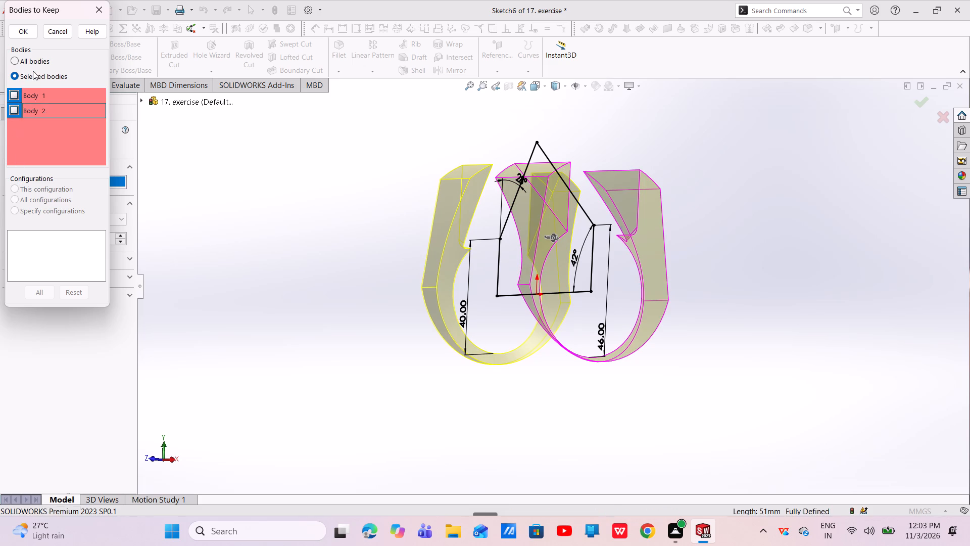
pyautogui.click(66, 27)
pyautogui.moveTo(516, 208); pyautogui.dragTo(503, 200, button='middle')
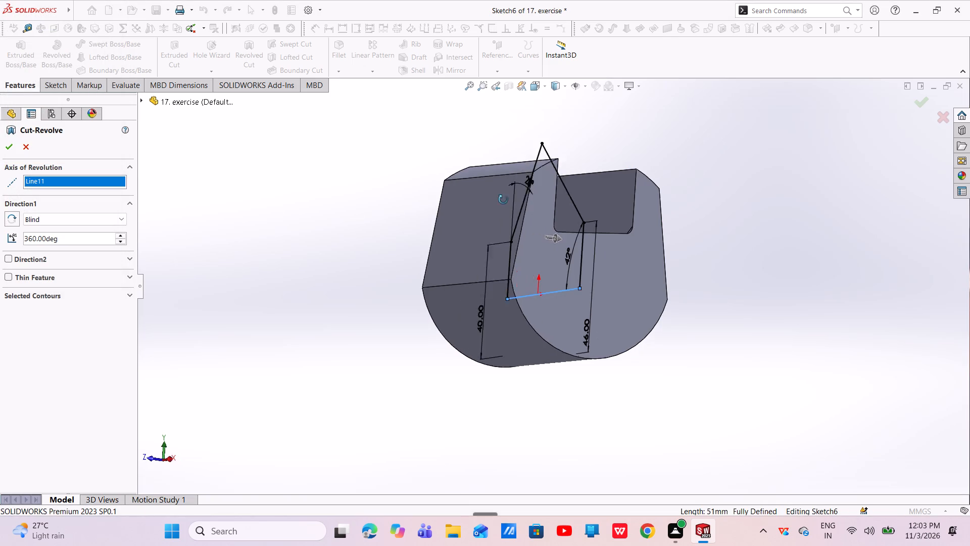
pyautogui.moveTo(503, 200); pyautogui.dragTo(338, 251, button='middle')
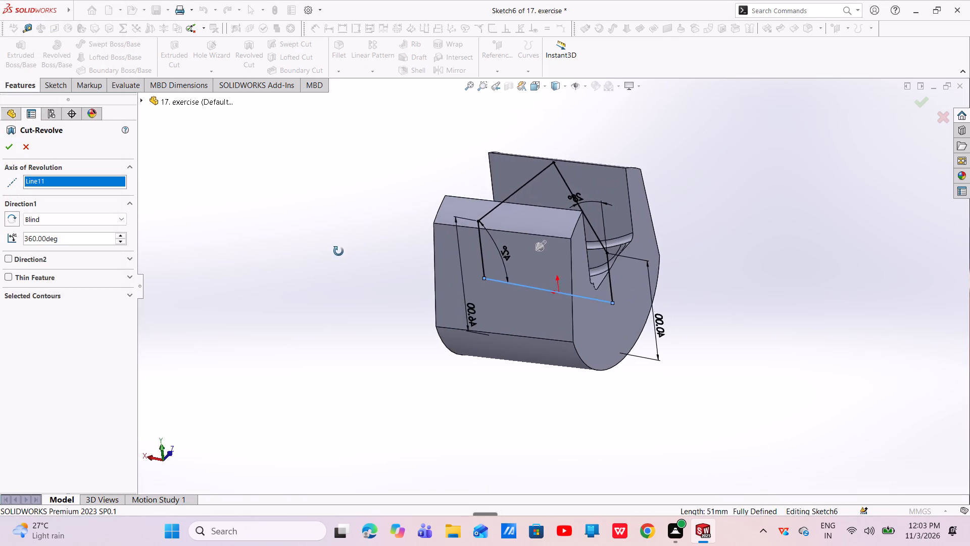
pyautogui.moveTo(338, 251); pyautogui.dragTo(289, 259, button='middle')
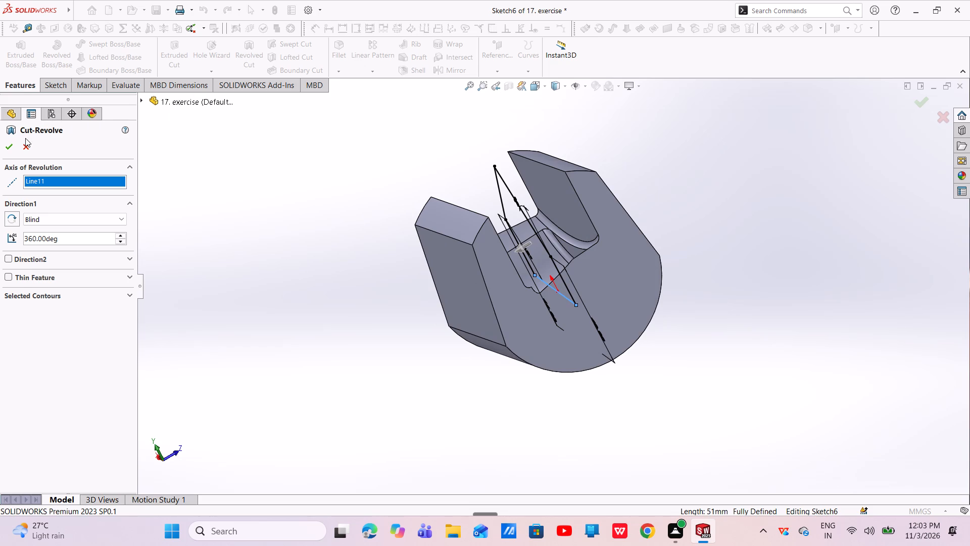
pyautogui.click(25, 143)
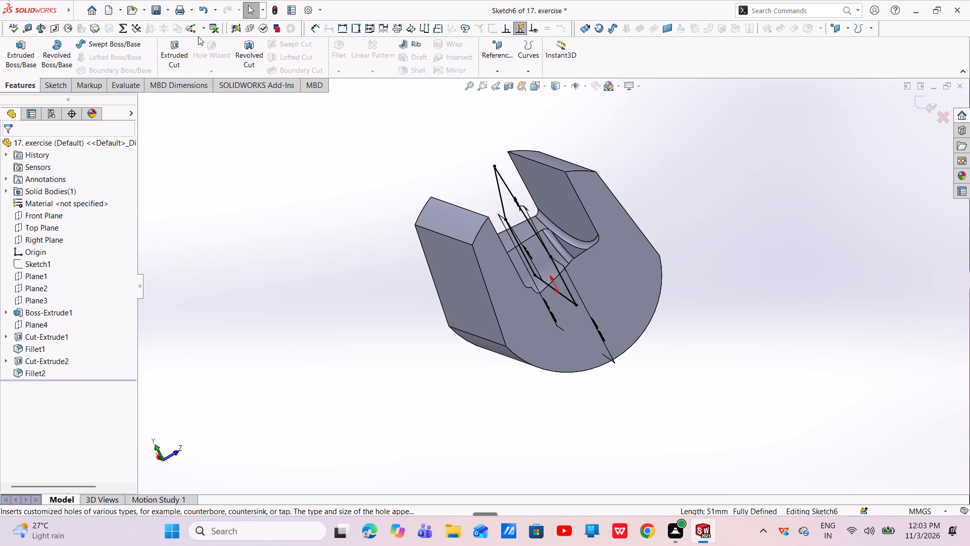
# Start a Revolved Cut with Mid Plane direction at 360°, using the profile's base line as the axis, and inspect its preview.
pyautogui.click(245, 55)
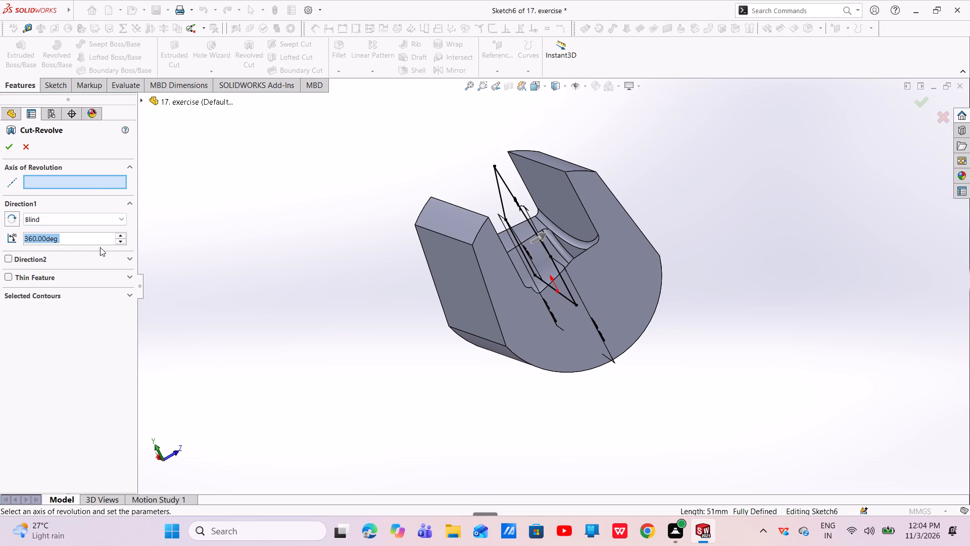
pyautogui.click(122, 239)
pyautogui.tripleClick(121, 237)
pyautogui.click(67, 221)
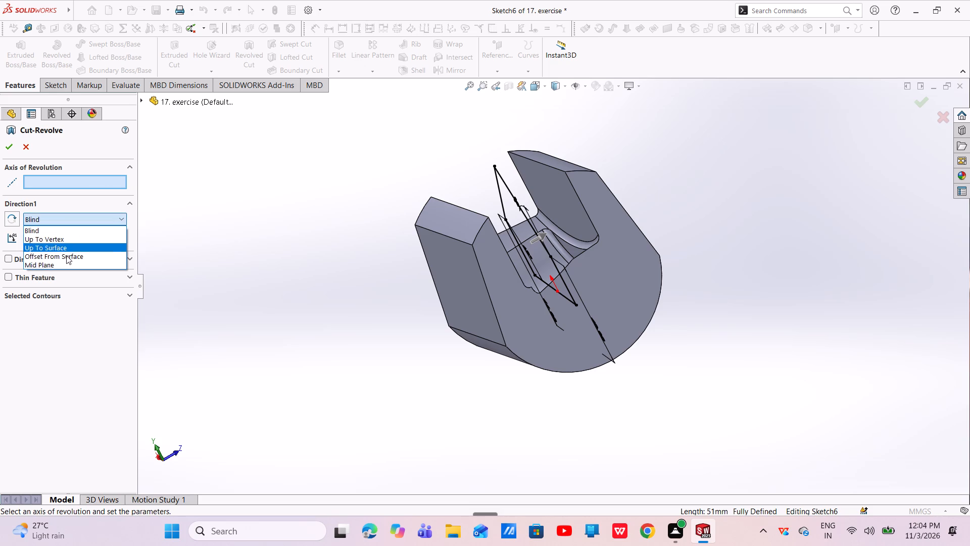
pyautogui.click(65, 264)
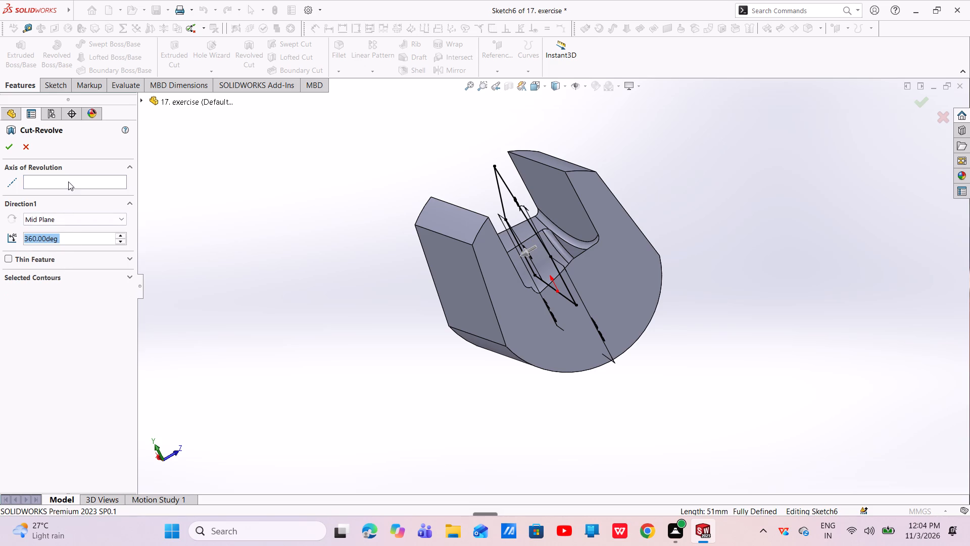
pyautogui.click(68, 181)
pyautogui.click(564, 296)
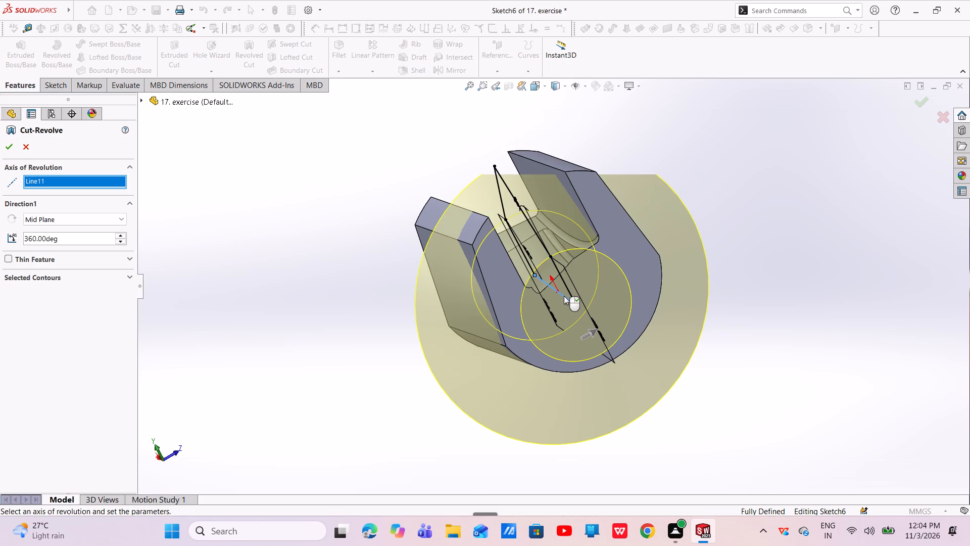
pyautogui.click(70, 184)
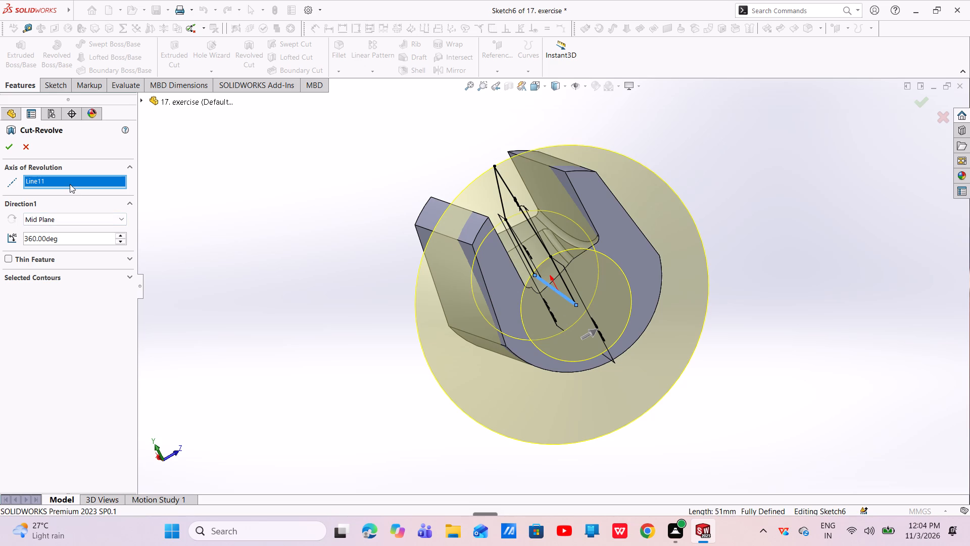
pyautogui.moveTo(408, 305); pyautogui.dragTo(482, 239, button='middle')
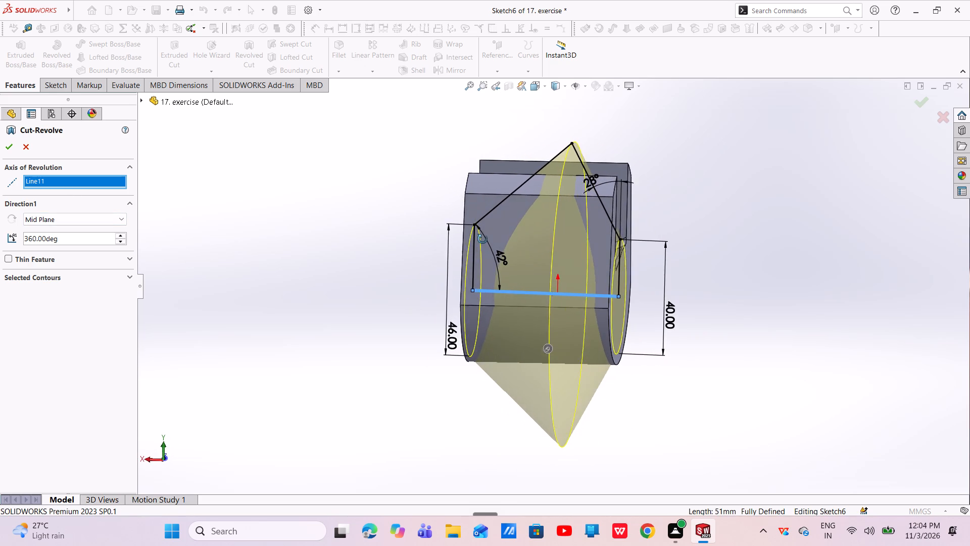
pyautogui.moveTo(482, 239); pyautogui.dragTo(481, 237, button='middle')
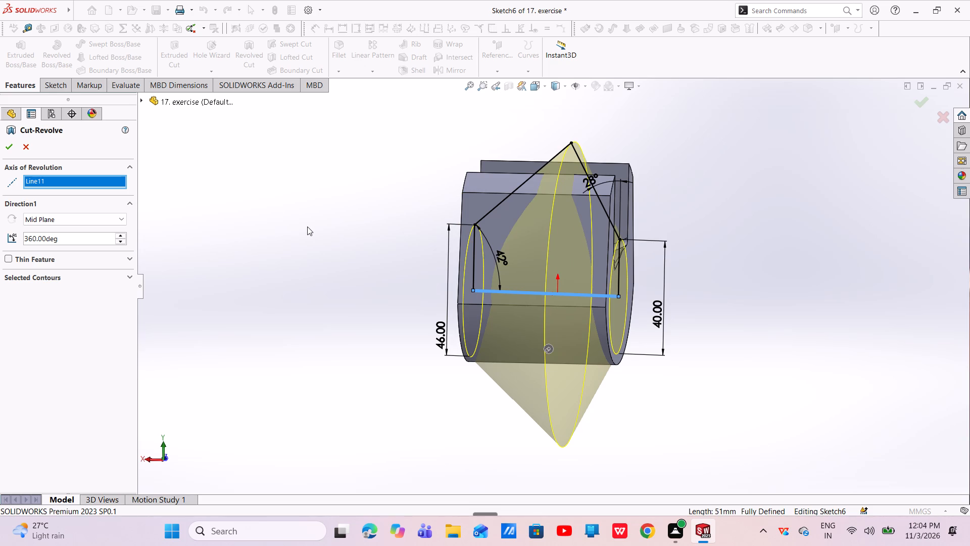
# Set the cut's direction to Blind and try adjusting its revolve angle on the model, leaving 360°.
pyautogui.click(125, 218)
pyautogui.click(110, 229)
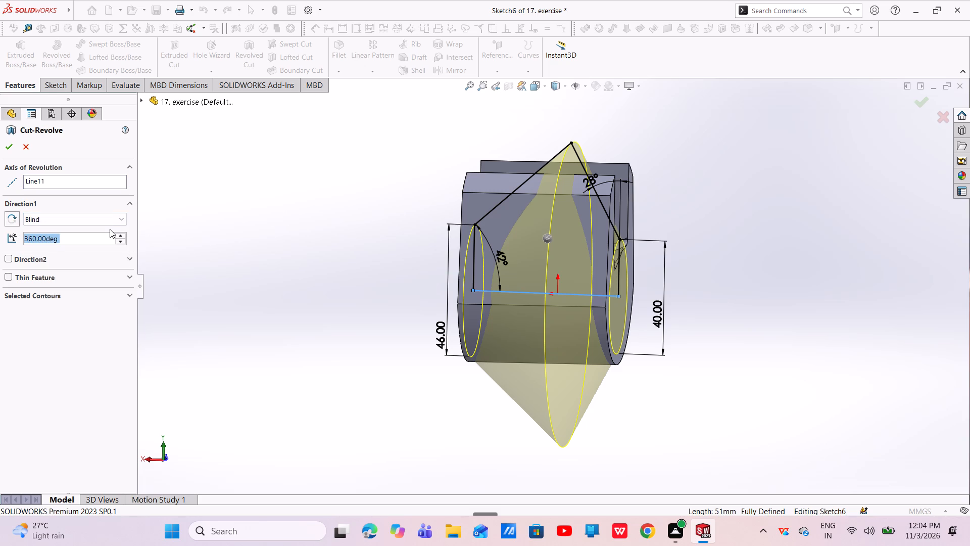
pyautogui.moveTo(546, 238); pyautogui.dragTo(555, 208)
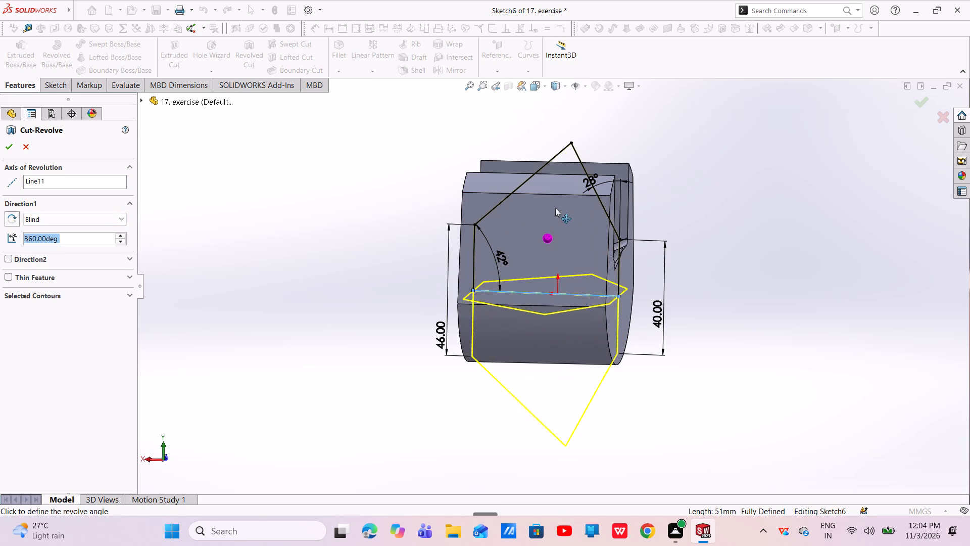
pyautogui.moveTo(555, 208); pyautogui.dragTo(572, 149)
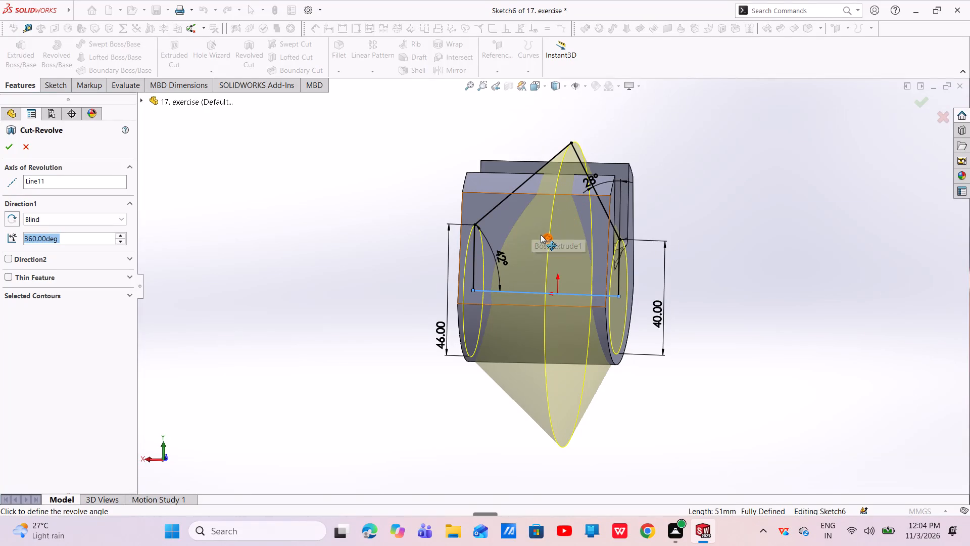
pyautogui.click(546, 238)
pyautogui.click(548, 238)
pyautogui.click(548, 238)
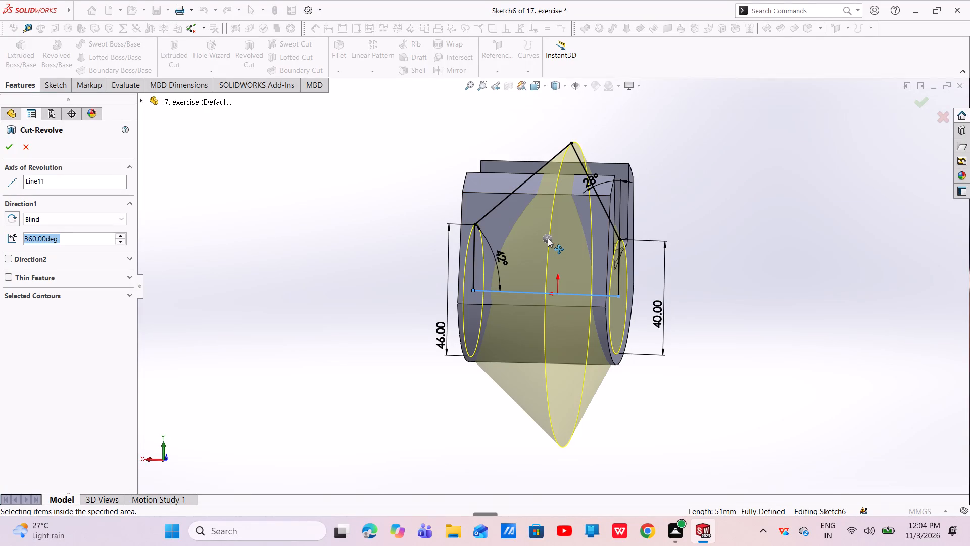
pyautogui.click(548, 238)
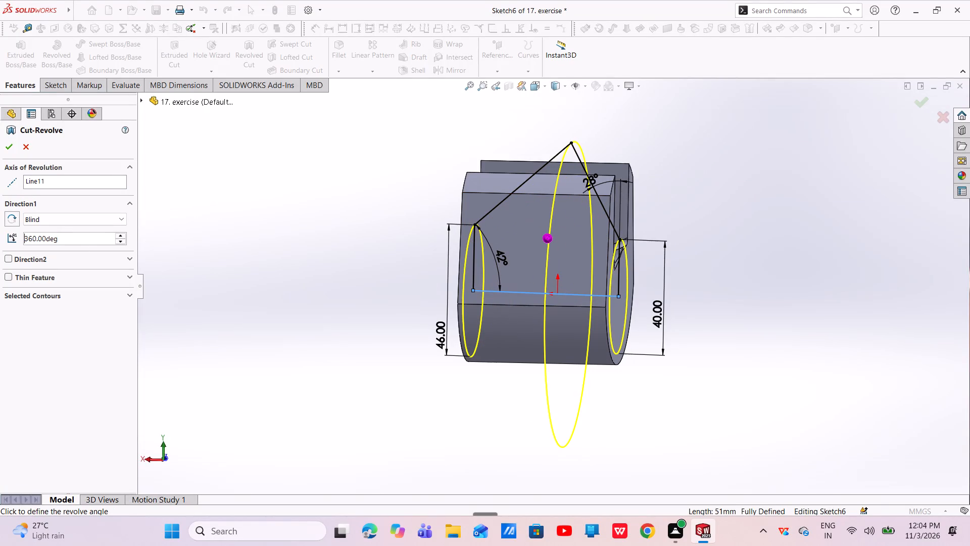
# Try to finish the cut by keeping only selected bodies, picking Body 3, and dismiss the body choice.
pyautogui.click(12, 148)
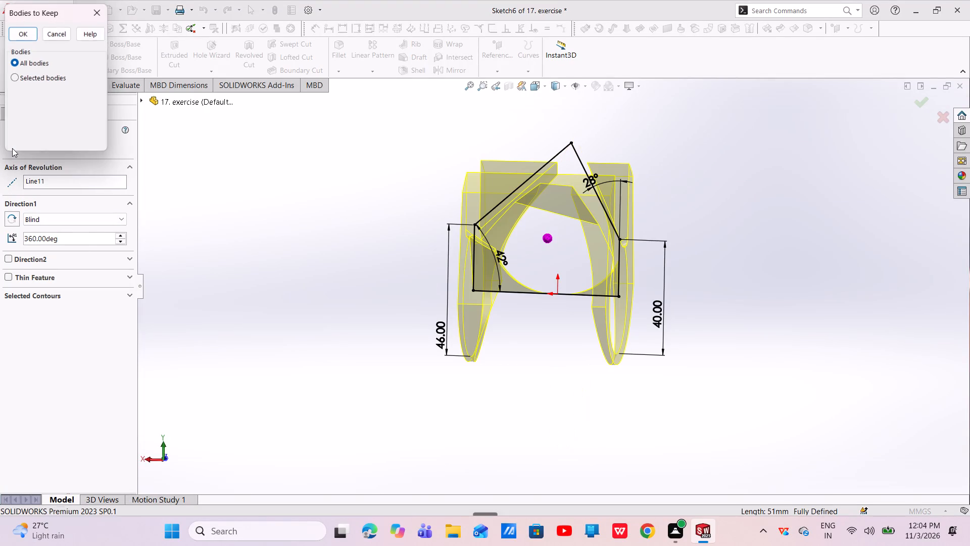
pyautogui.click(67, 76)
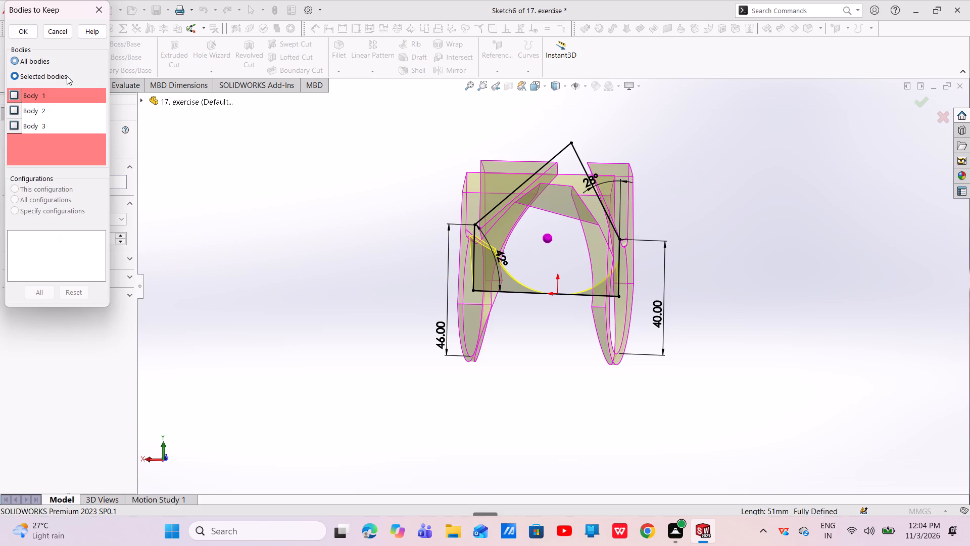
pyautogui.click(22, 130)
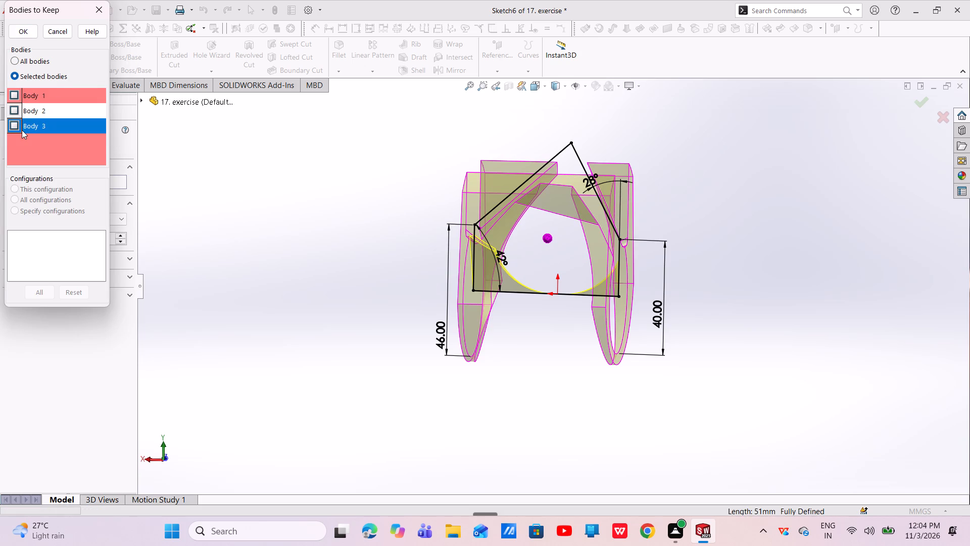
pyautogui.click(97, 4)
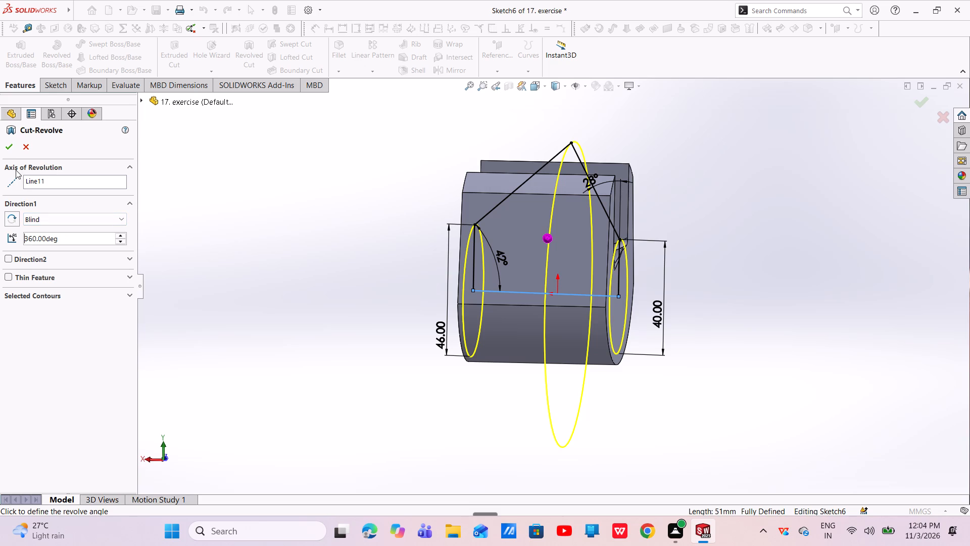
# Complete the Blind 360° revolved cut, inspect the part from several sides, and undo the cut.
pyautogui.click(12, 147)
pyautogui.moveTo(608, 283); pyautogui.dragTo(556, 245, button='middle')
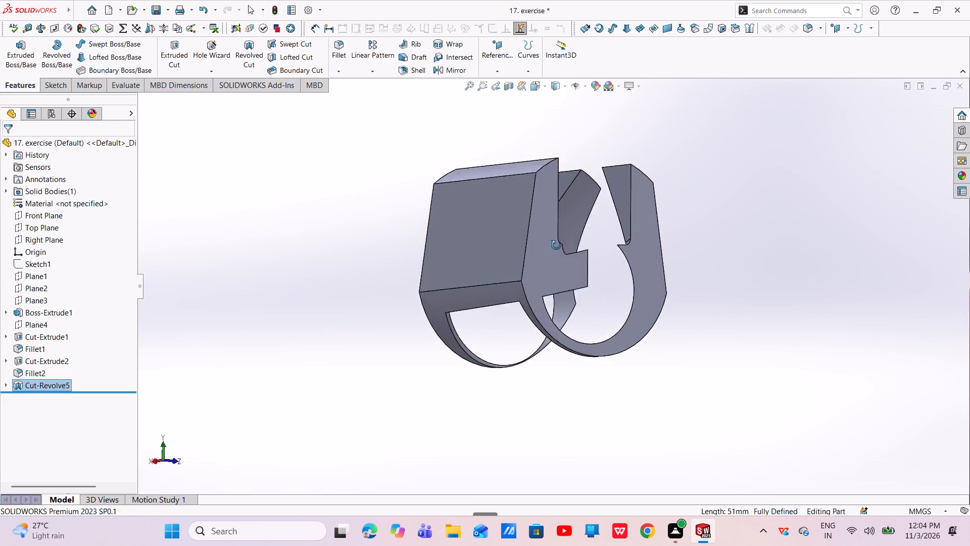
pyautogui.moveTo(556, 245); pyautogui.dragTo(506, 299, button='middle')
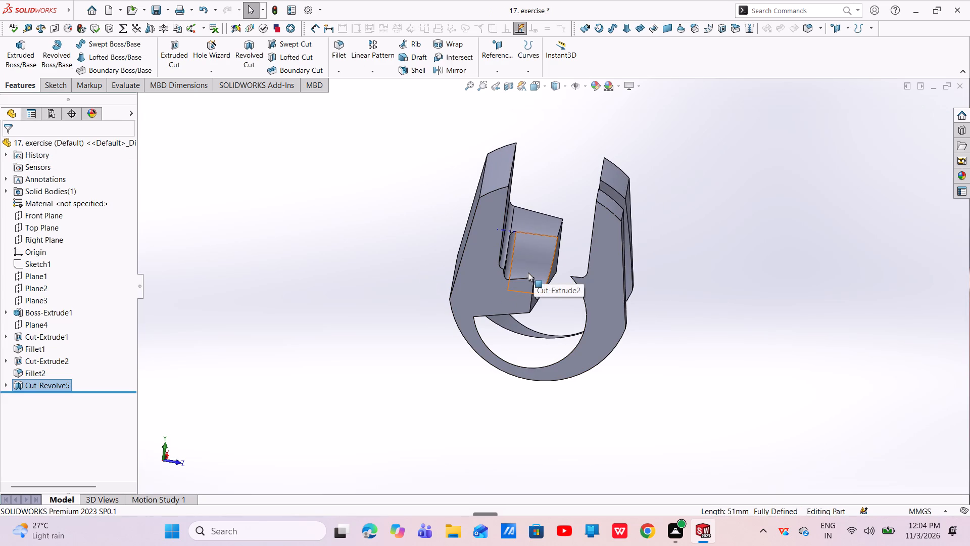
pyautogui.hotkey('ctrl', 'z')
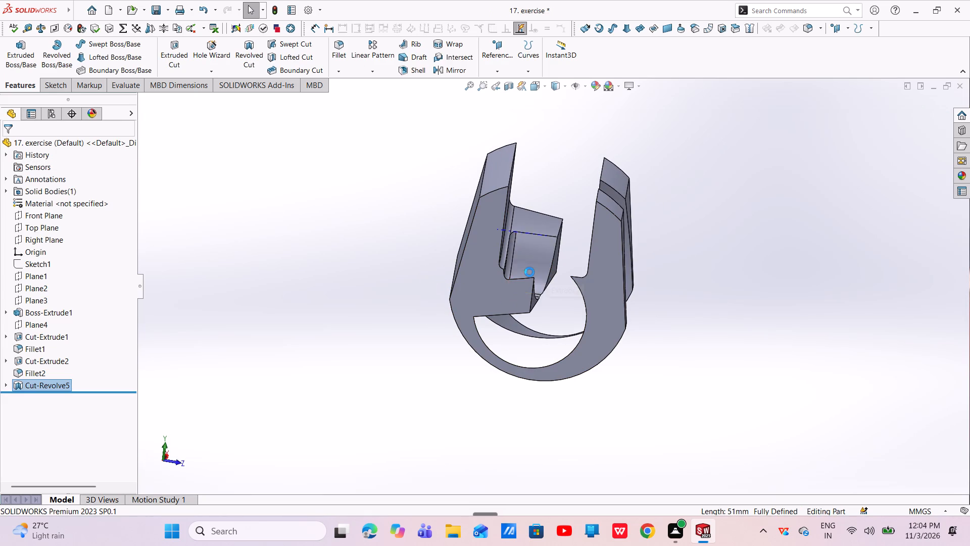
# Examine the open peaked profile sketch against the part, viewed square-on, checking its side lines and dimensions.
pyautogui.moveTo(556, 288); pyautogui.dragTo(563, 269, button='middle')
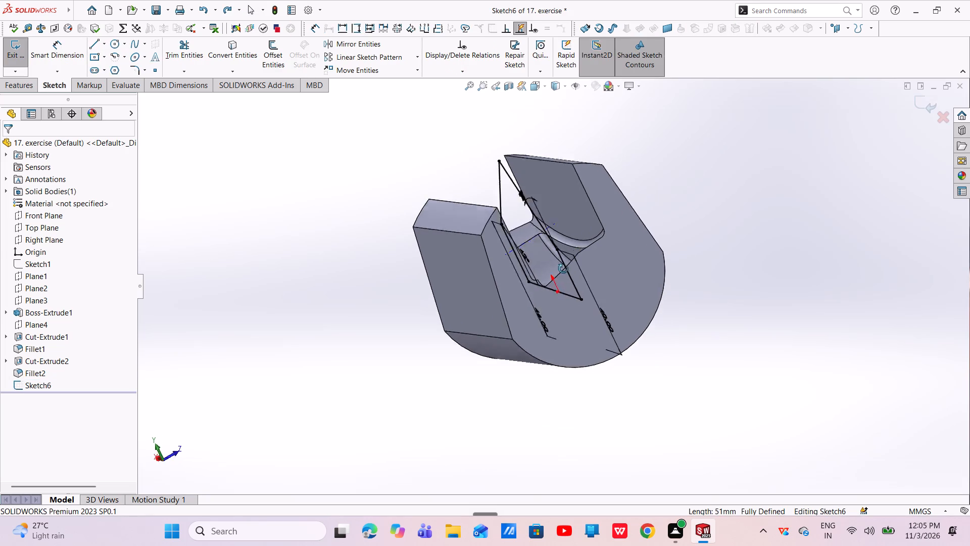
pyautogui.moveTo(563, 269); pyautogui.dragTo(637, 171, button='middle')
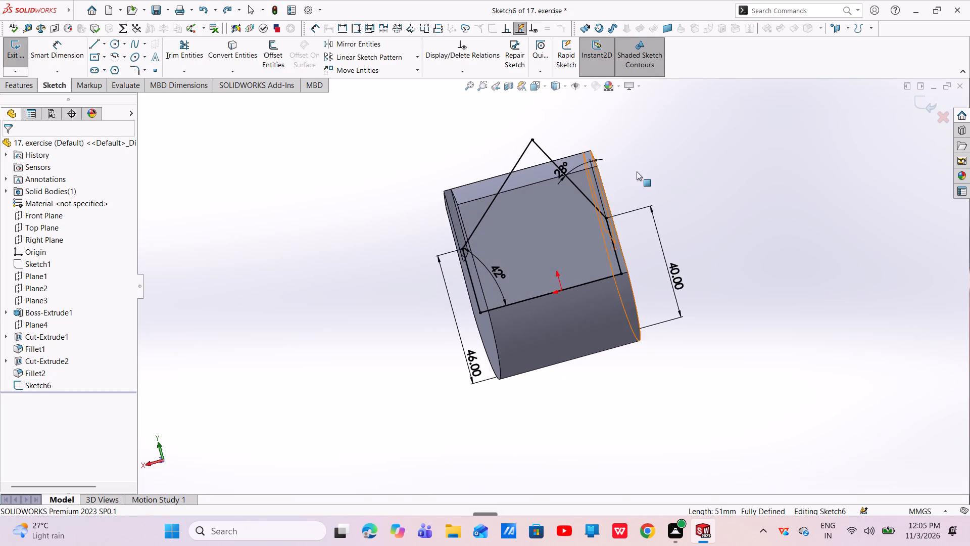
pyautogui.scroll(-3, 604, 238)
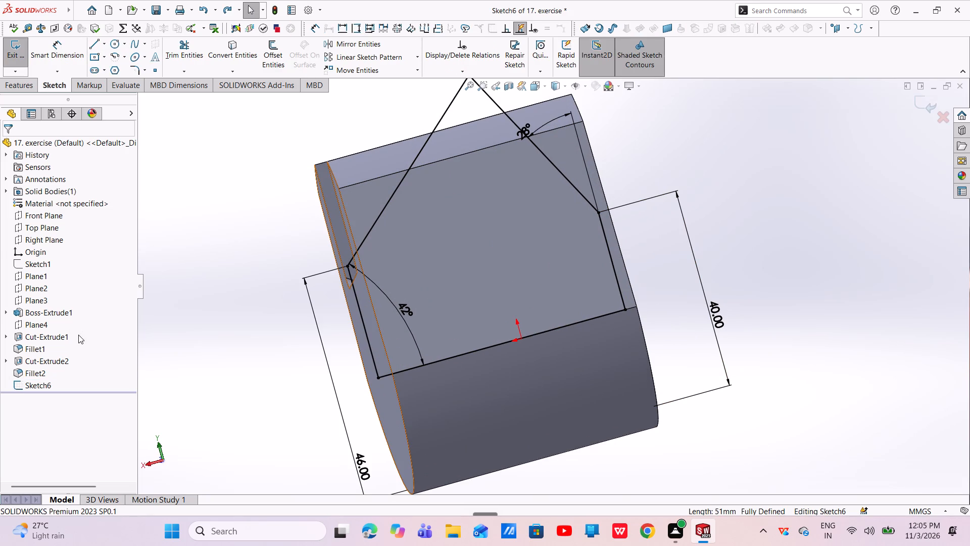
pyautogui.click(35, 370)
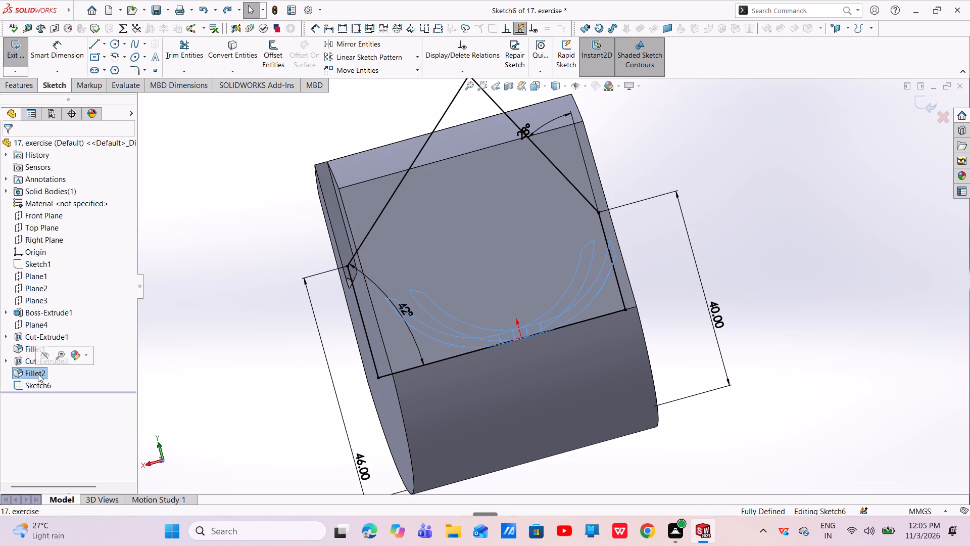
pyautogui.click(46, 383)
pyautogui.click(66, 369)
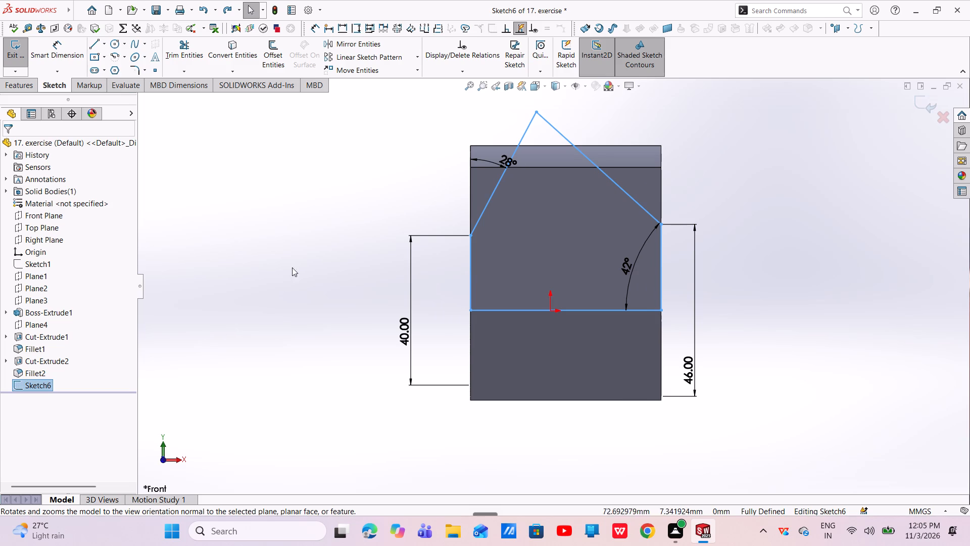
pyautogui.scroll(-1, 653, 261)
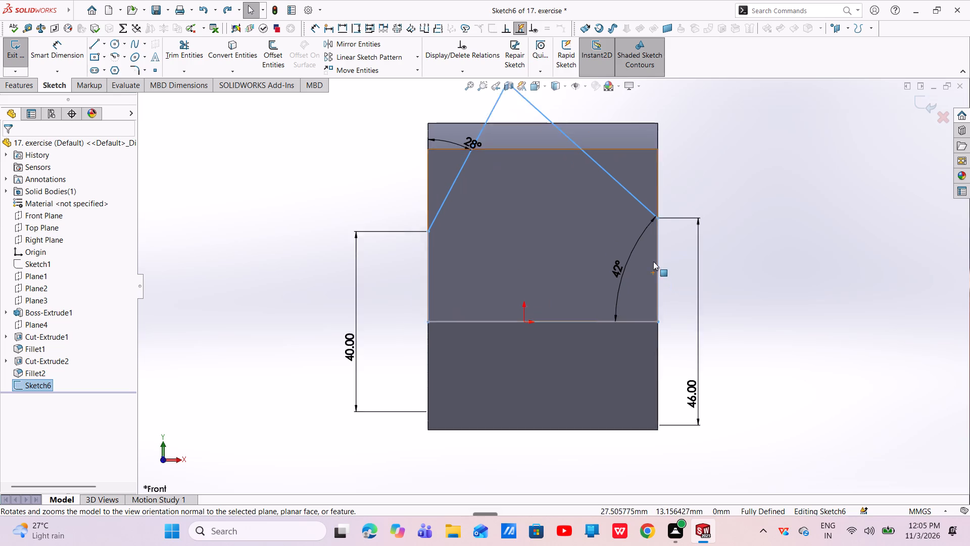
pyautogui.scroll(-2, 653, 261)
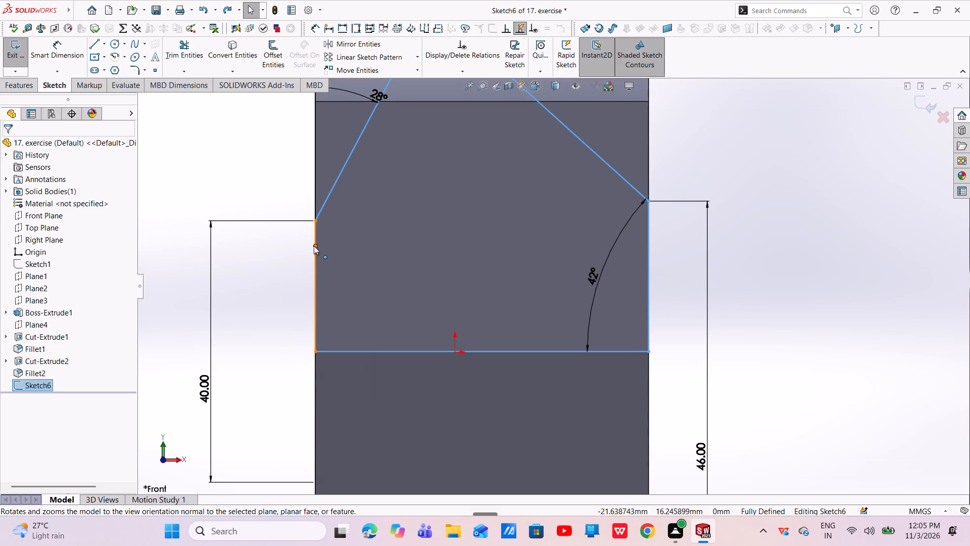
pyautogui.moveTo(314, 246); pyautogui.dragTo(327, 253)
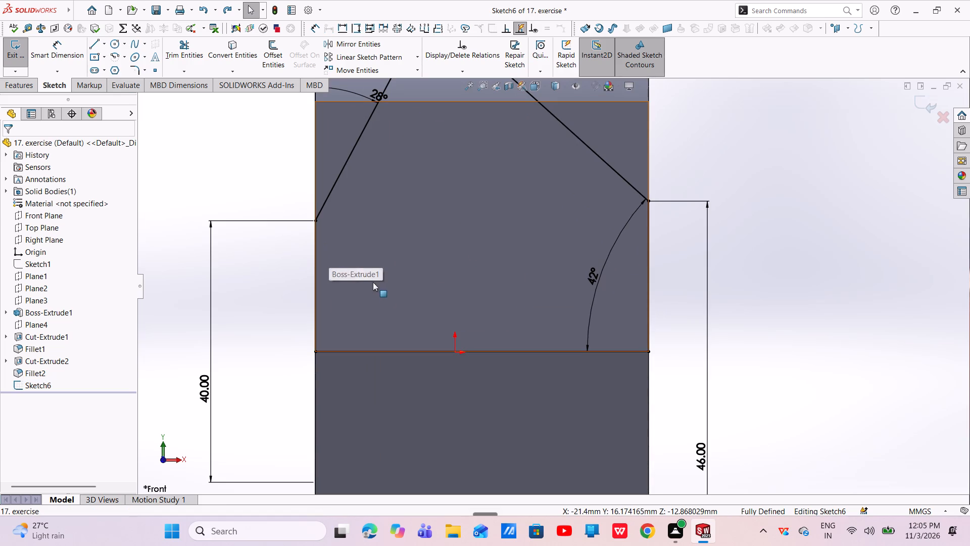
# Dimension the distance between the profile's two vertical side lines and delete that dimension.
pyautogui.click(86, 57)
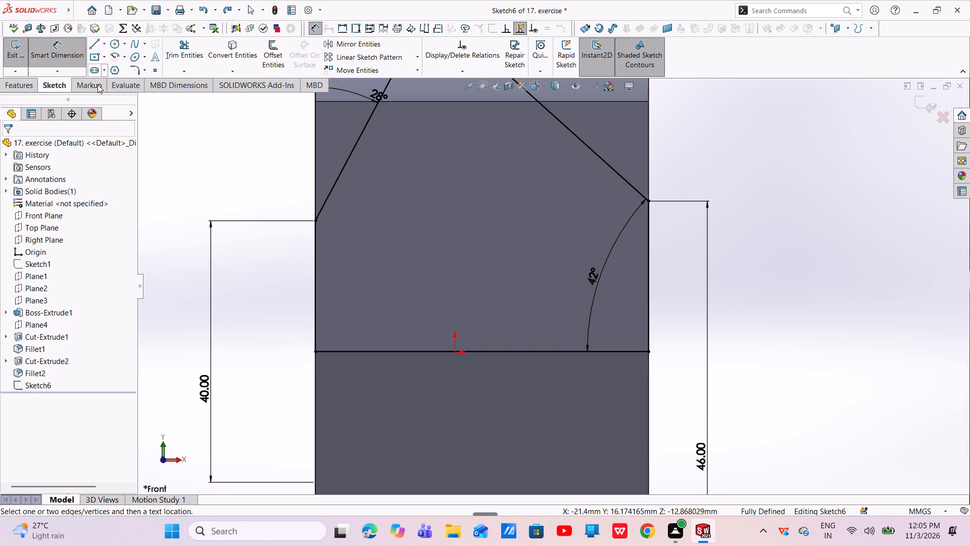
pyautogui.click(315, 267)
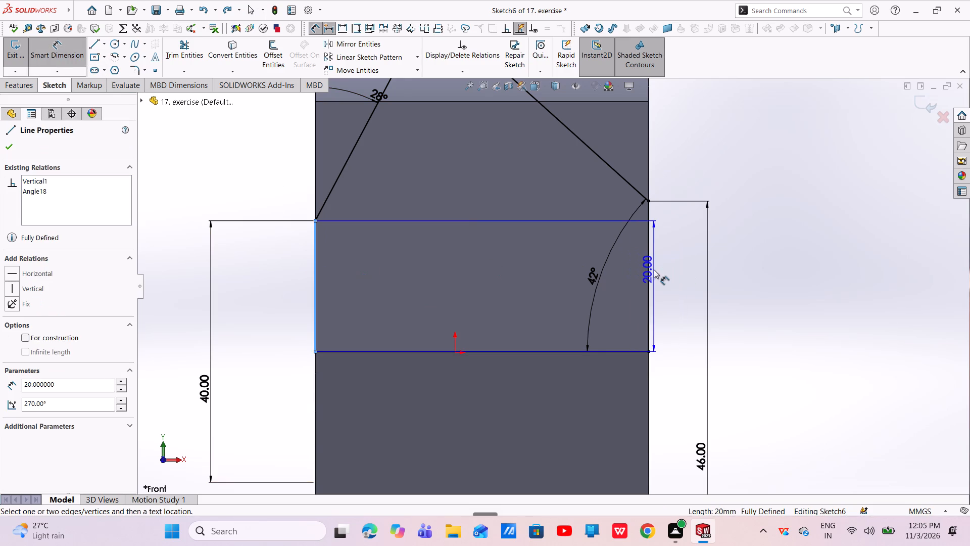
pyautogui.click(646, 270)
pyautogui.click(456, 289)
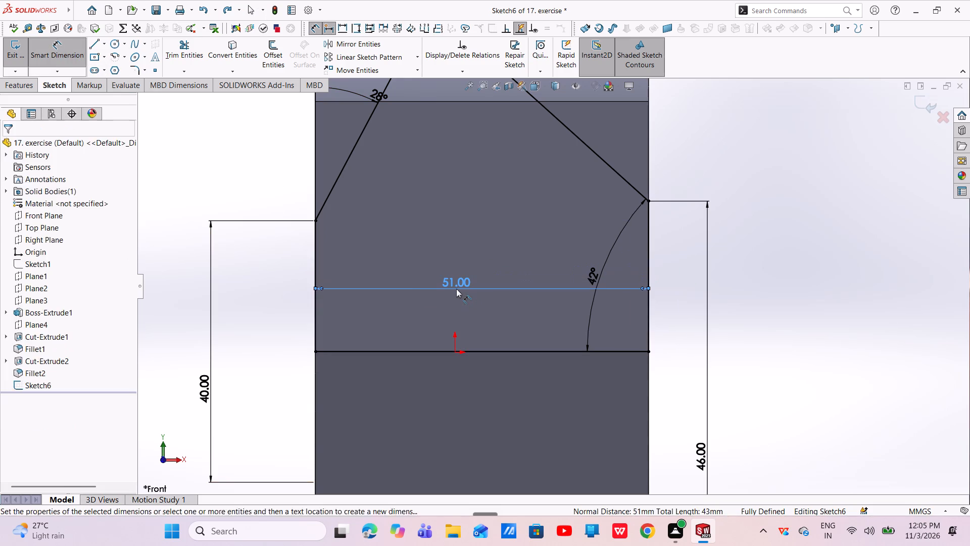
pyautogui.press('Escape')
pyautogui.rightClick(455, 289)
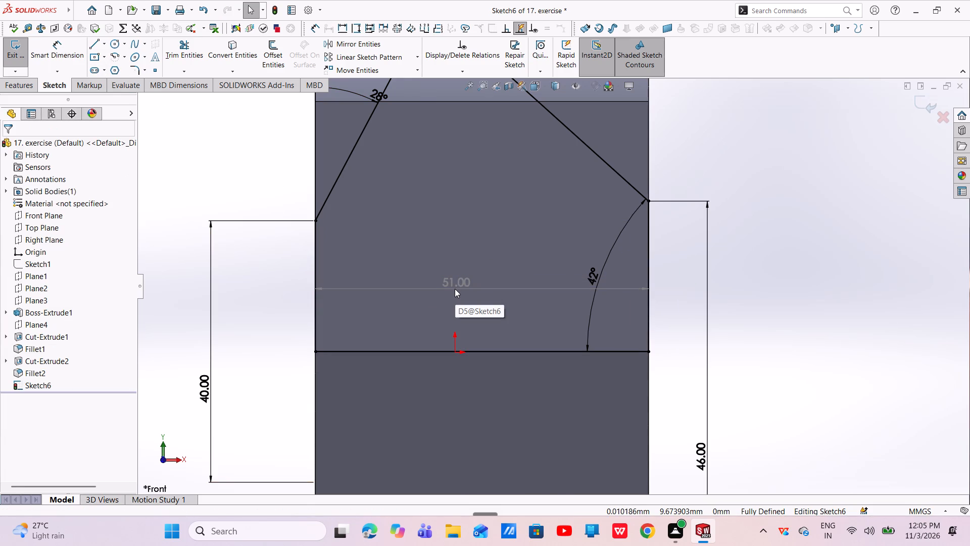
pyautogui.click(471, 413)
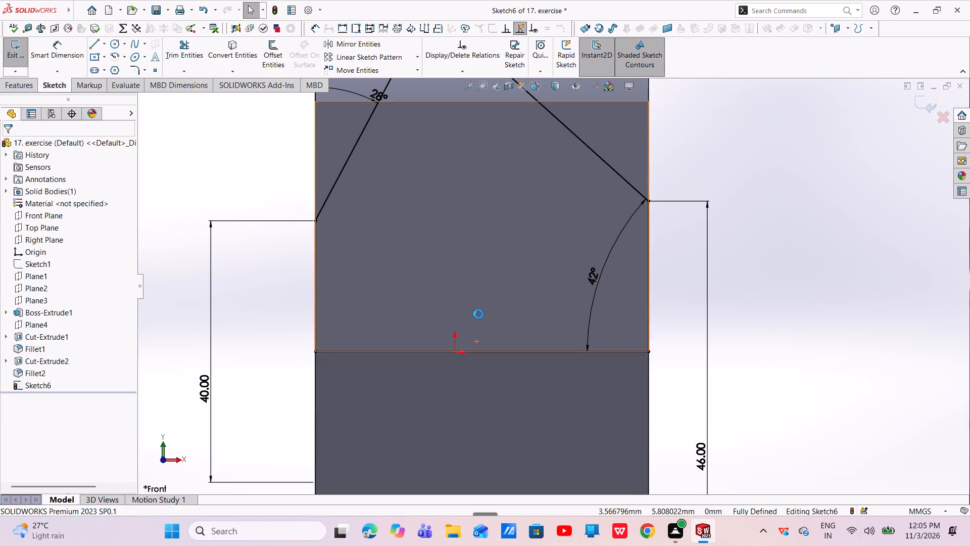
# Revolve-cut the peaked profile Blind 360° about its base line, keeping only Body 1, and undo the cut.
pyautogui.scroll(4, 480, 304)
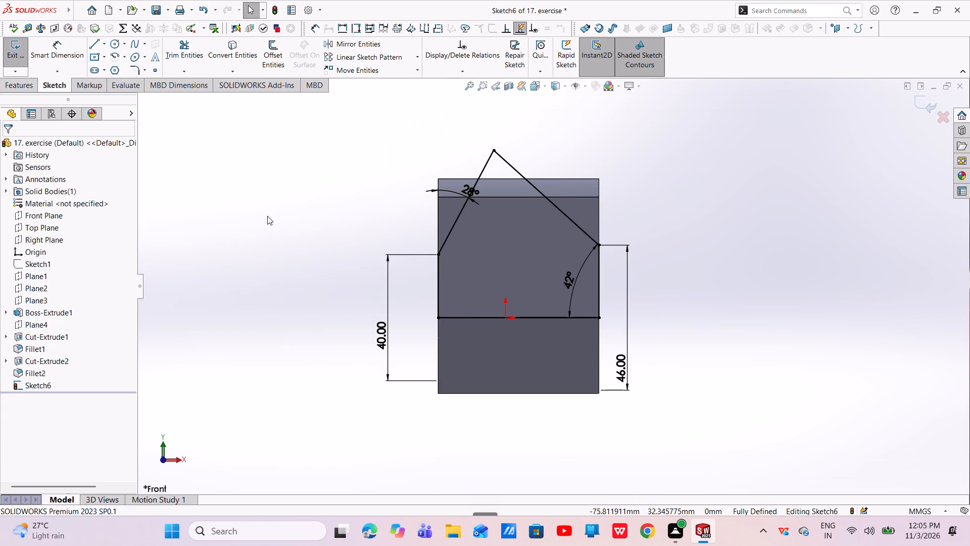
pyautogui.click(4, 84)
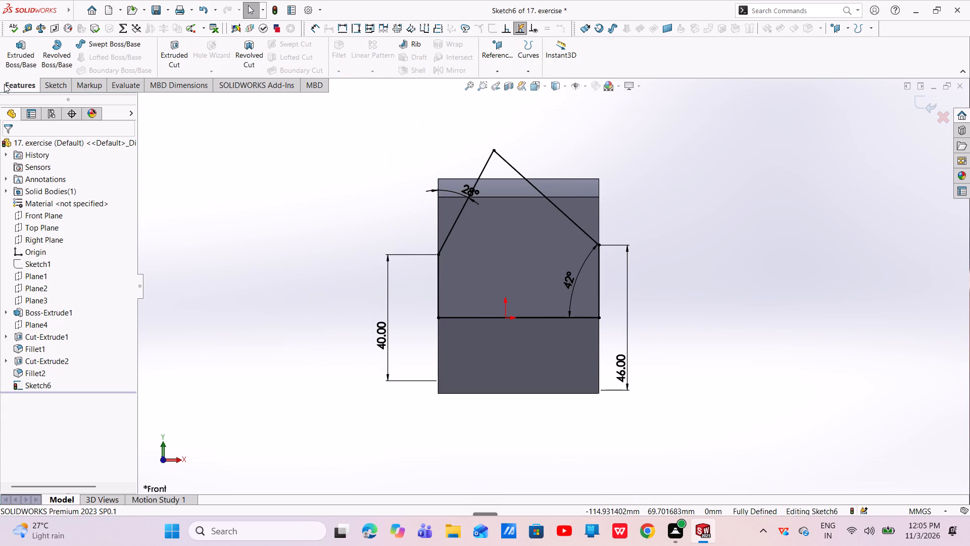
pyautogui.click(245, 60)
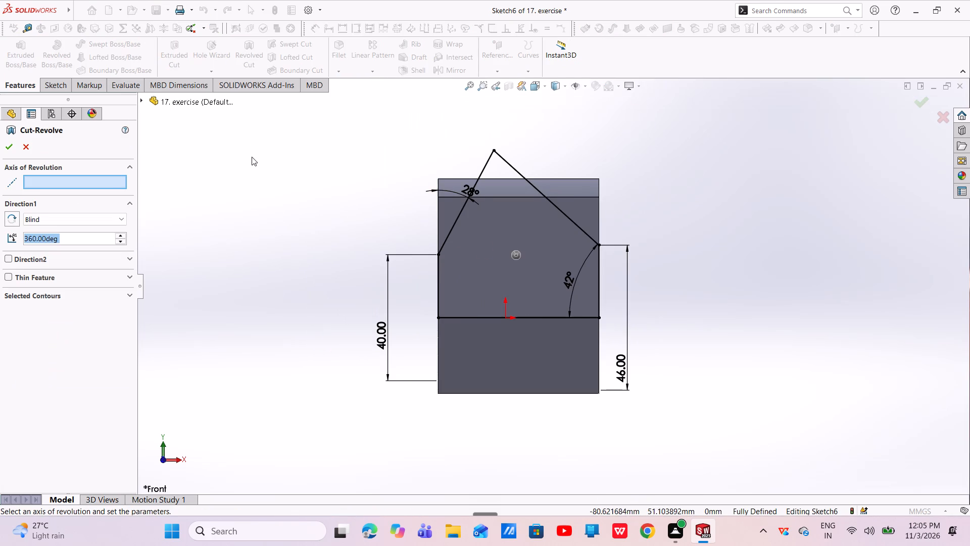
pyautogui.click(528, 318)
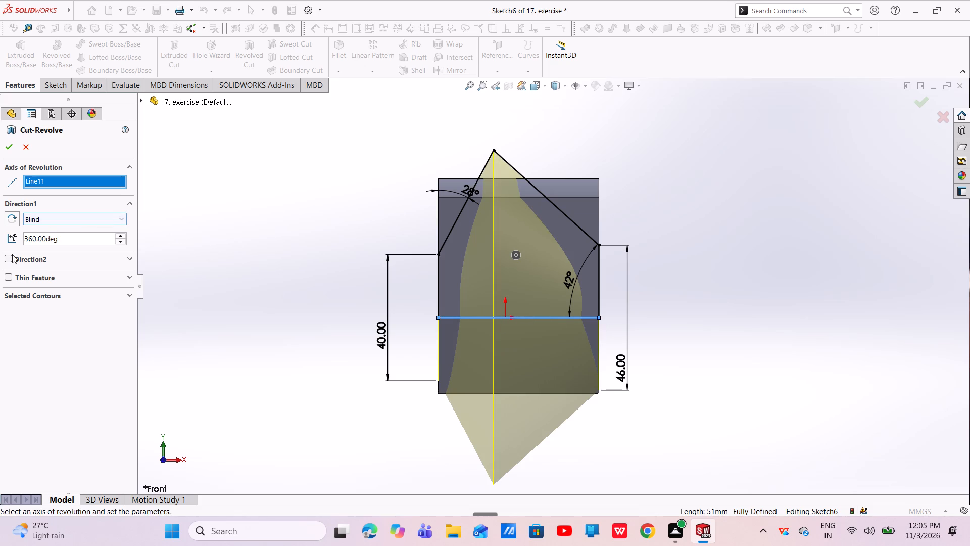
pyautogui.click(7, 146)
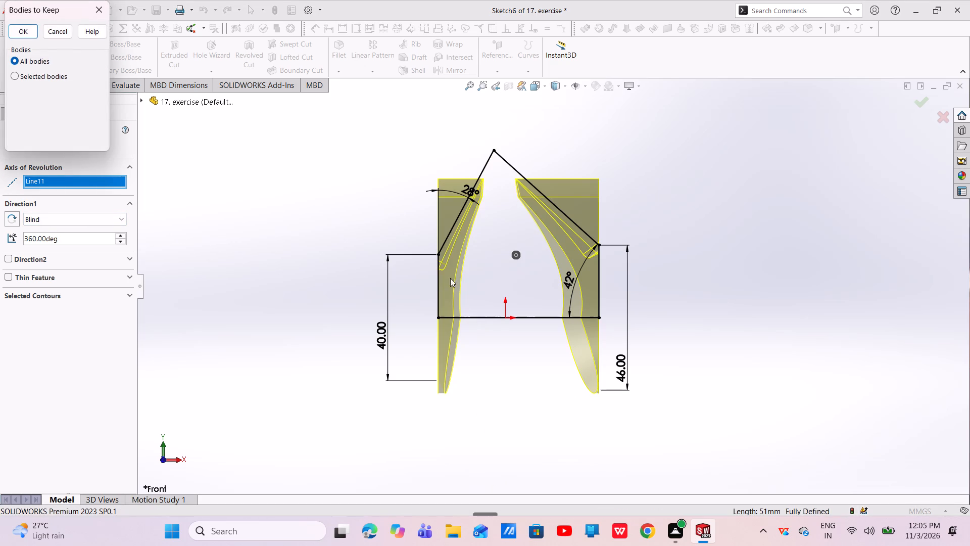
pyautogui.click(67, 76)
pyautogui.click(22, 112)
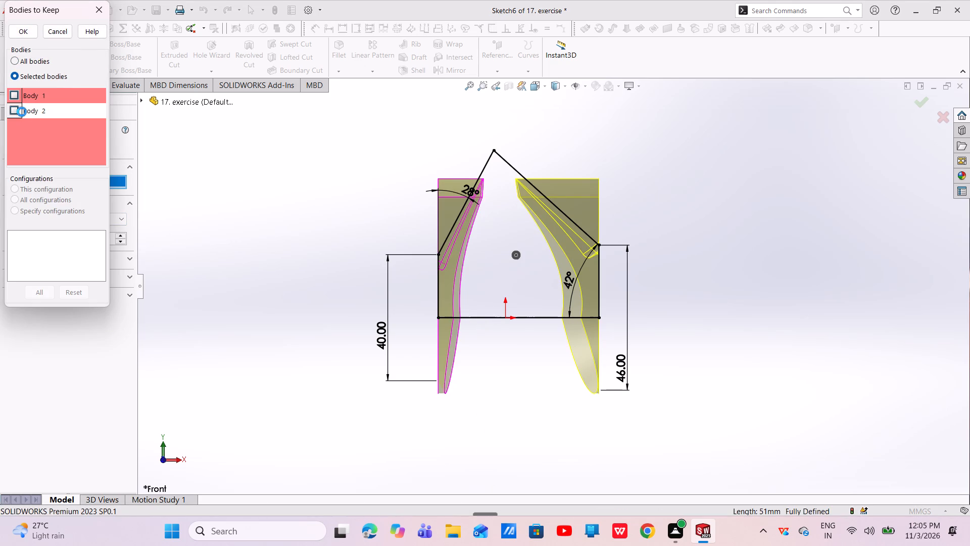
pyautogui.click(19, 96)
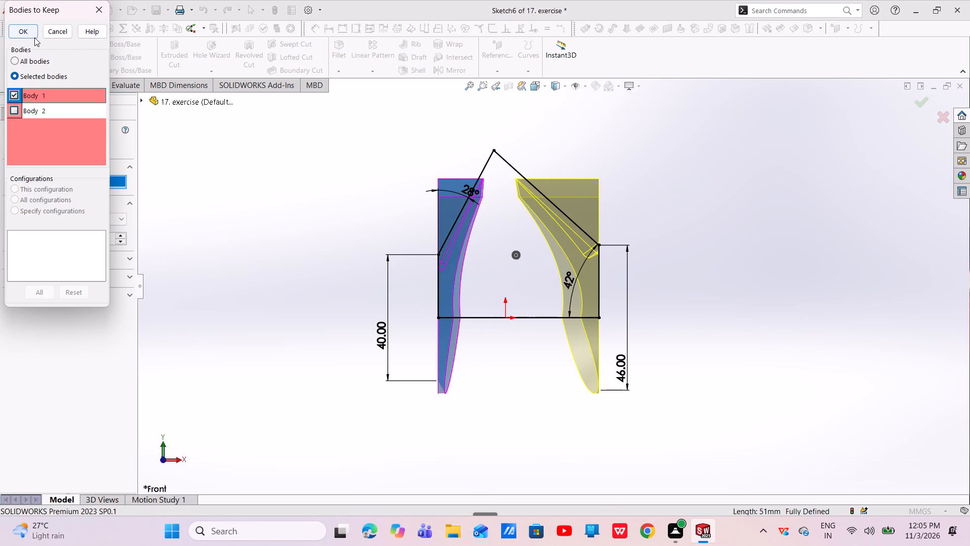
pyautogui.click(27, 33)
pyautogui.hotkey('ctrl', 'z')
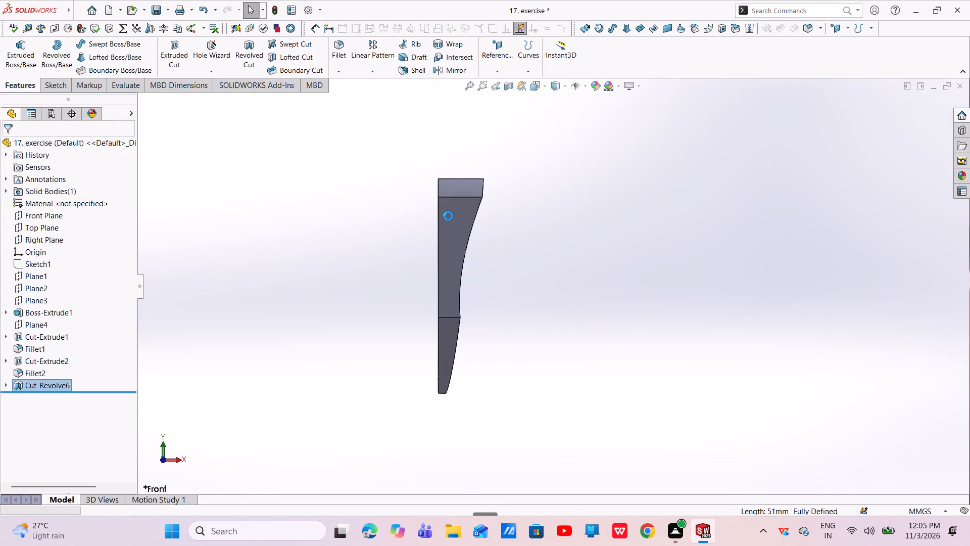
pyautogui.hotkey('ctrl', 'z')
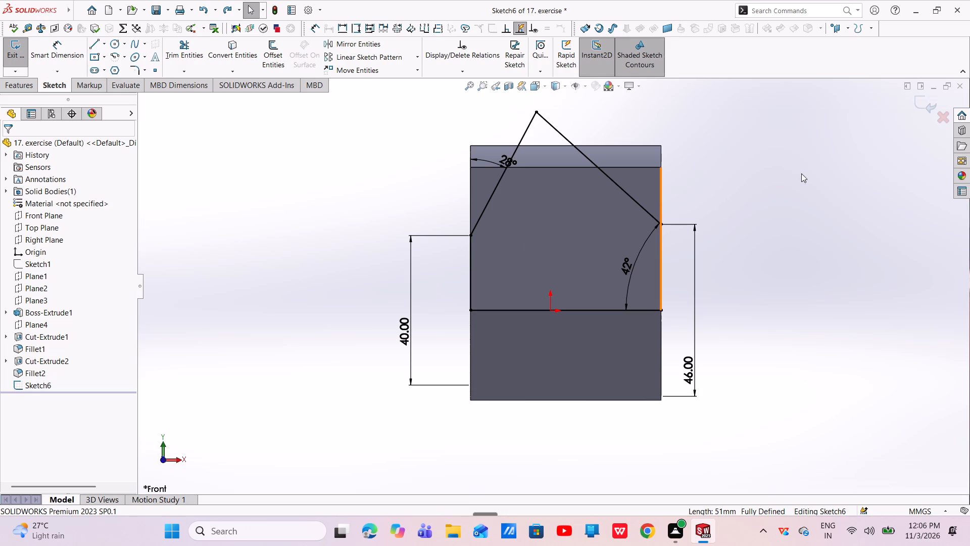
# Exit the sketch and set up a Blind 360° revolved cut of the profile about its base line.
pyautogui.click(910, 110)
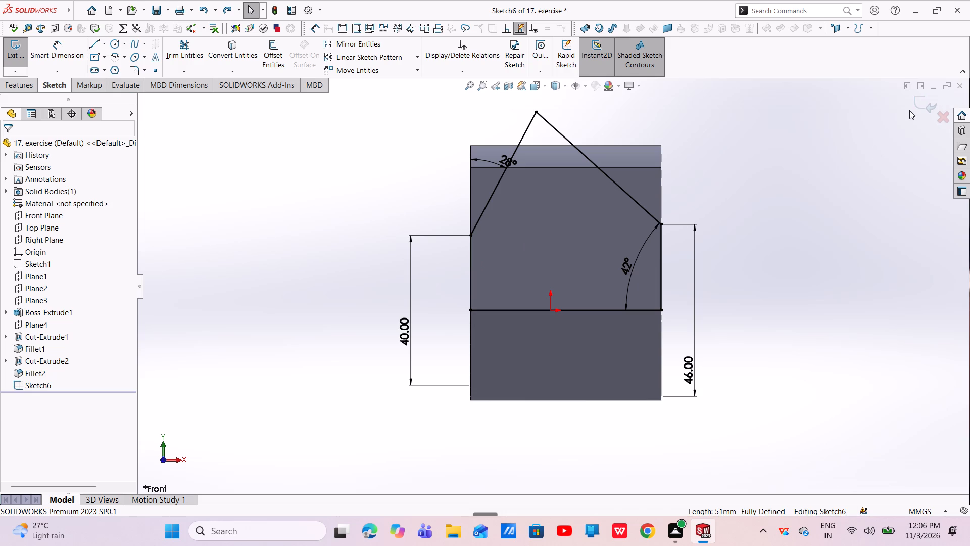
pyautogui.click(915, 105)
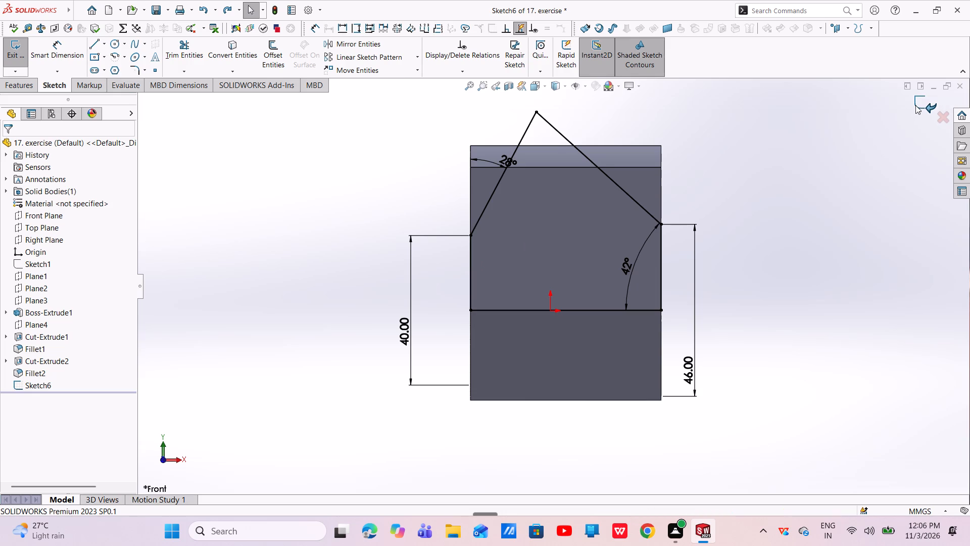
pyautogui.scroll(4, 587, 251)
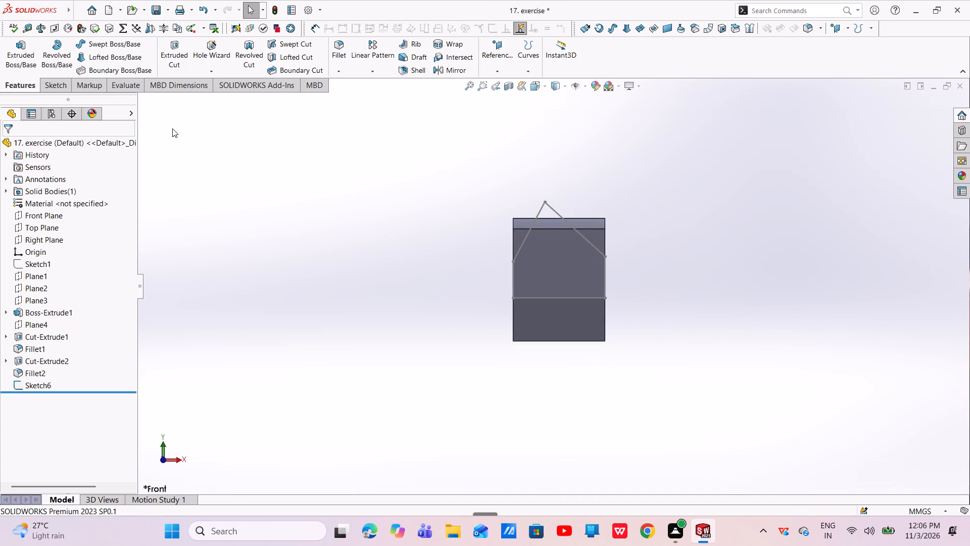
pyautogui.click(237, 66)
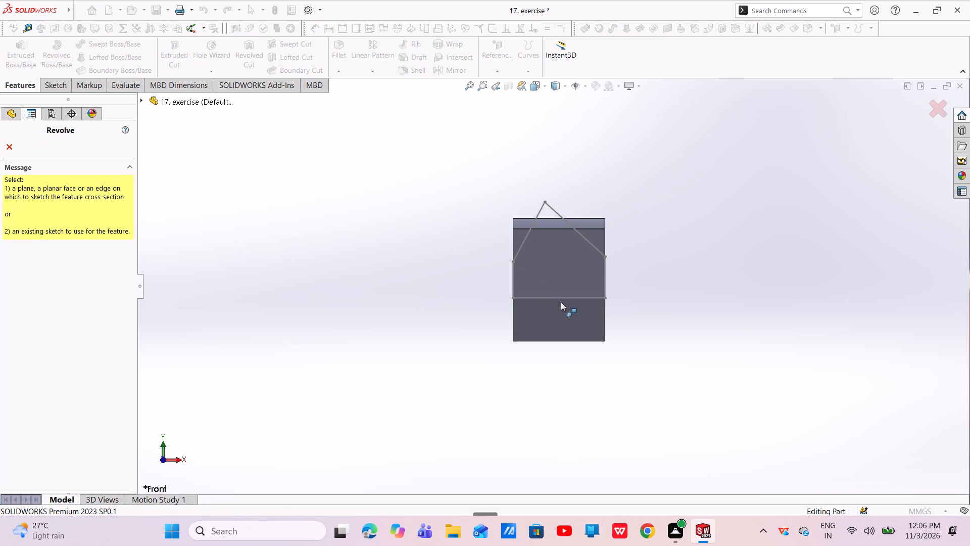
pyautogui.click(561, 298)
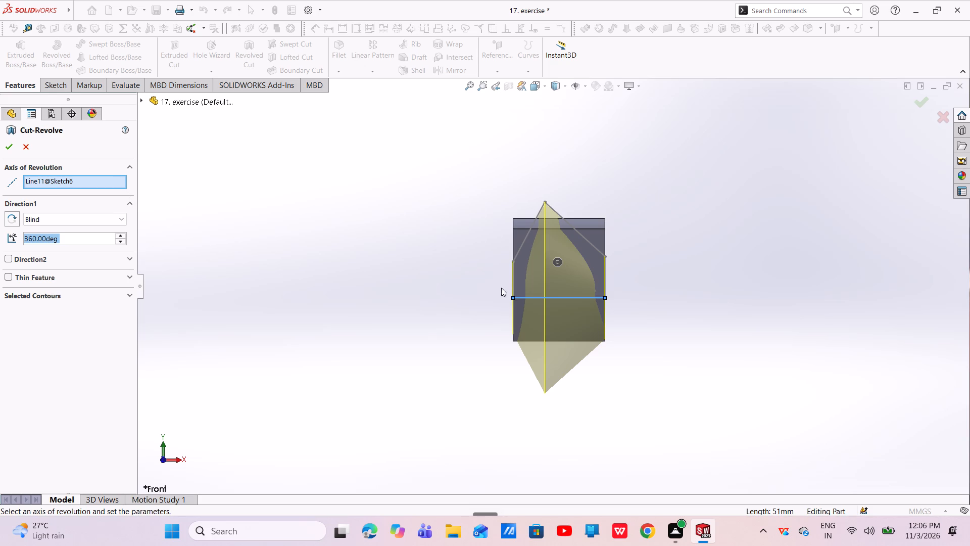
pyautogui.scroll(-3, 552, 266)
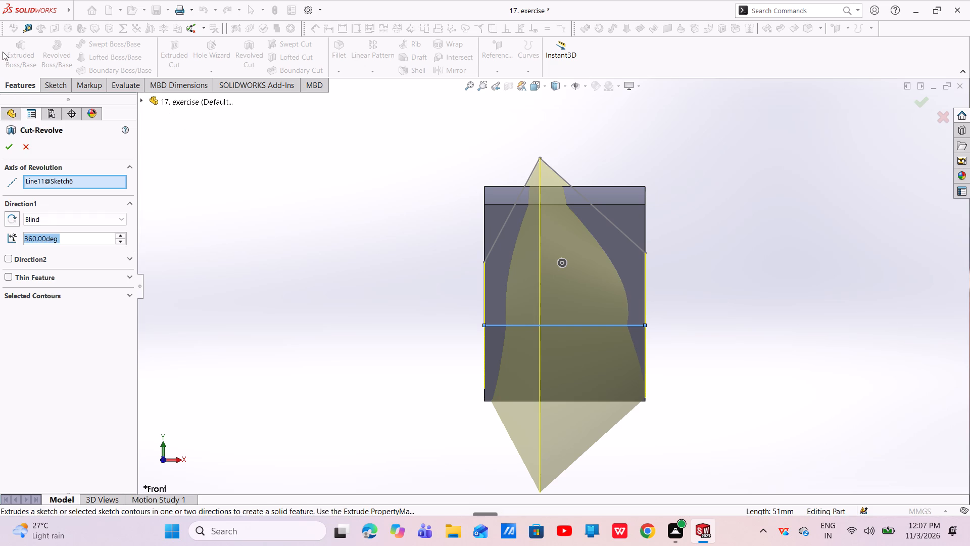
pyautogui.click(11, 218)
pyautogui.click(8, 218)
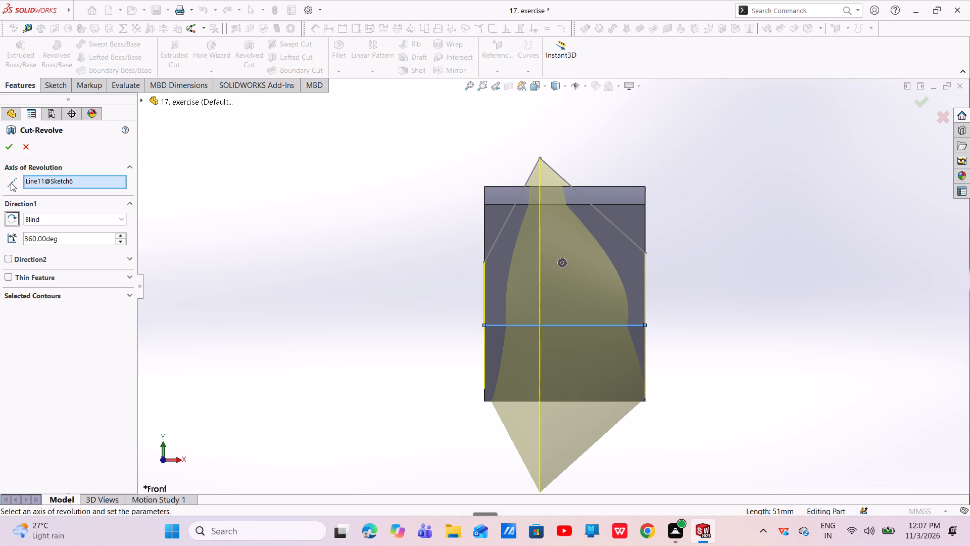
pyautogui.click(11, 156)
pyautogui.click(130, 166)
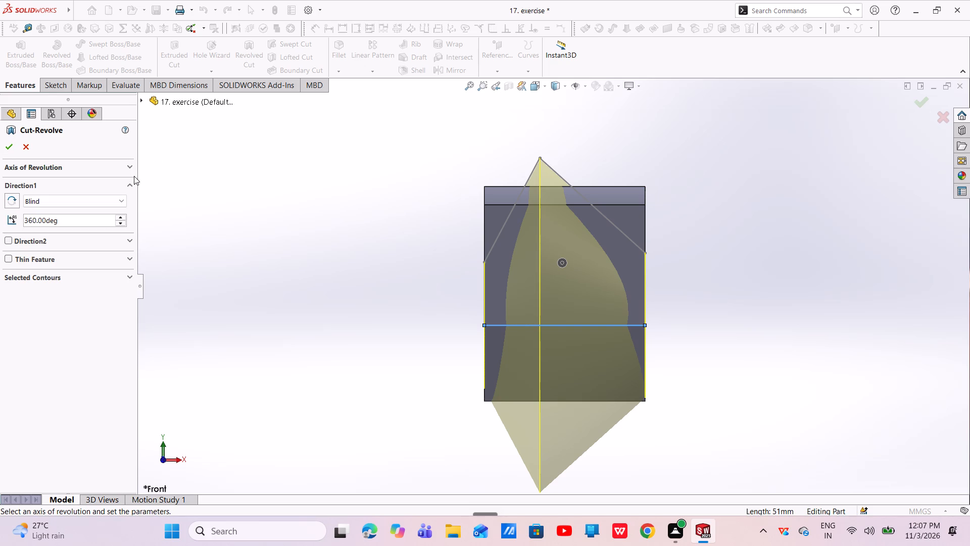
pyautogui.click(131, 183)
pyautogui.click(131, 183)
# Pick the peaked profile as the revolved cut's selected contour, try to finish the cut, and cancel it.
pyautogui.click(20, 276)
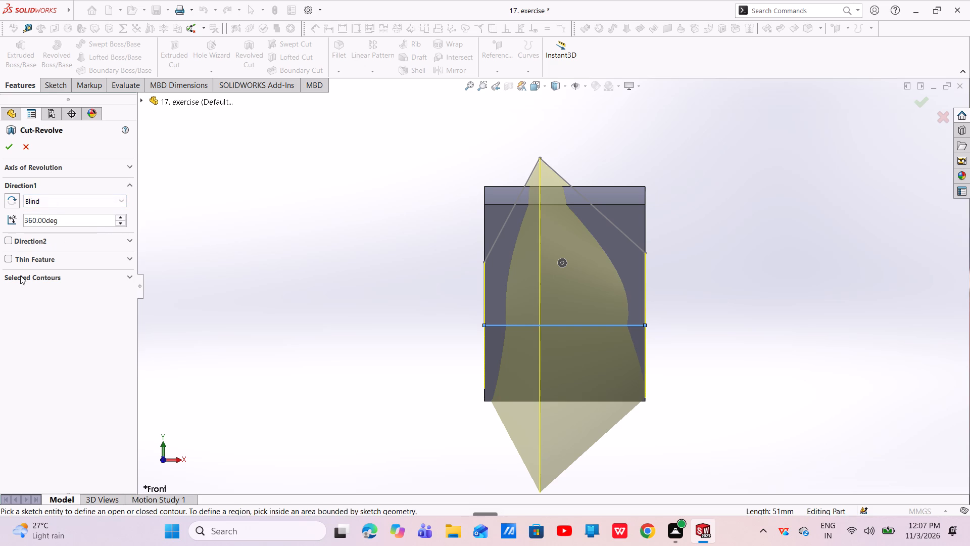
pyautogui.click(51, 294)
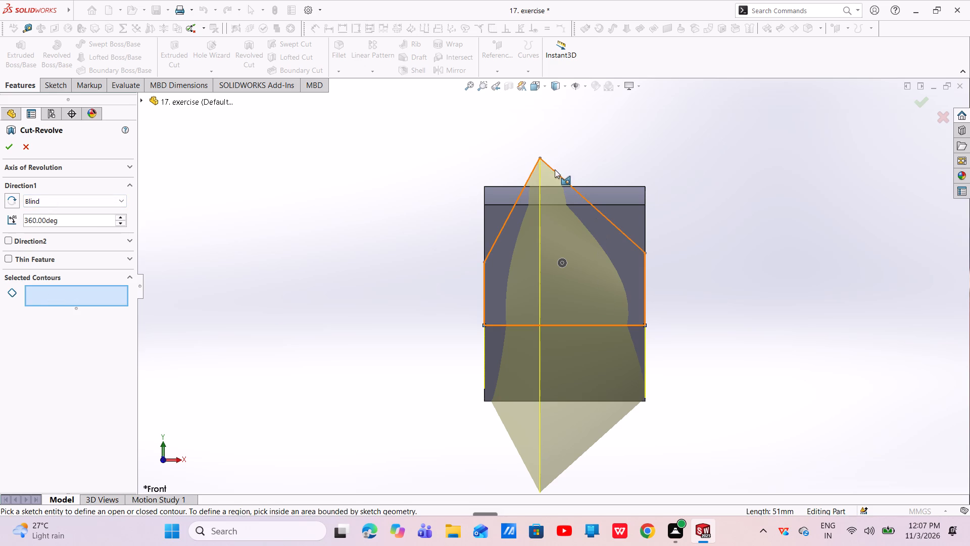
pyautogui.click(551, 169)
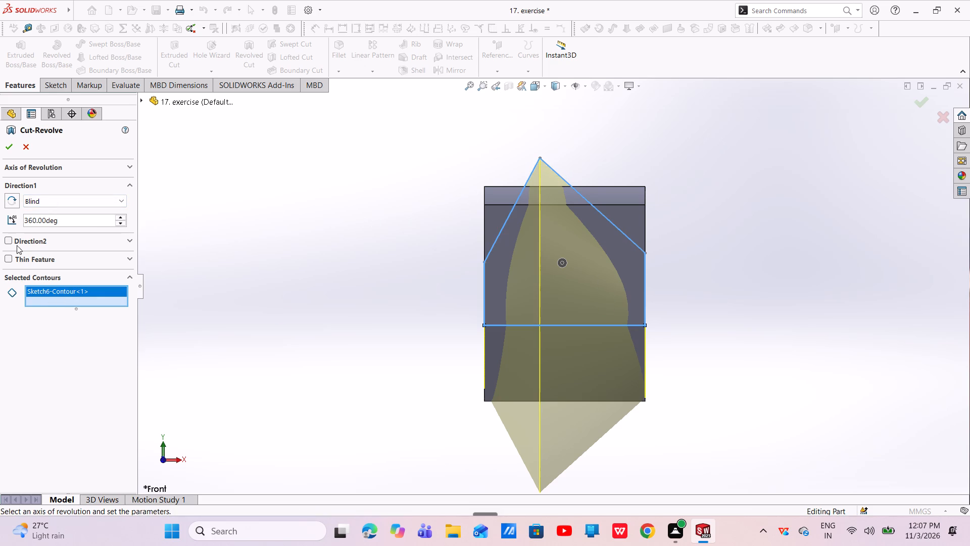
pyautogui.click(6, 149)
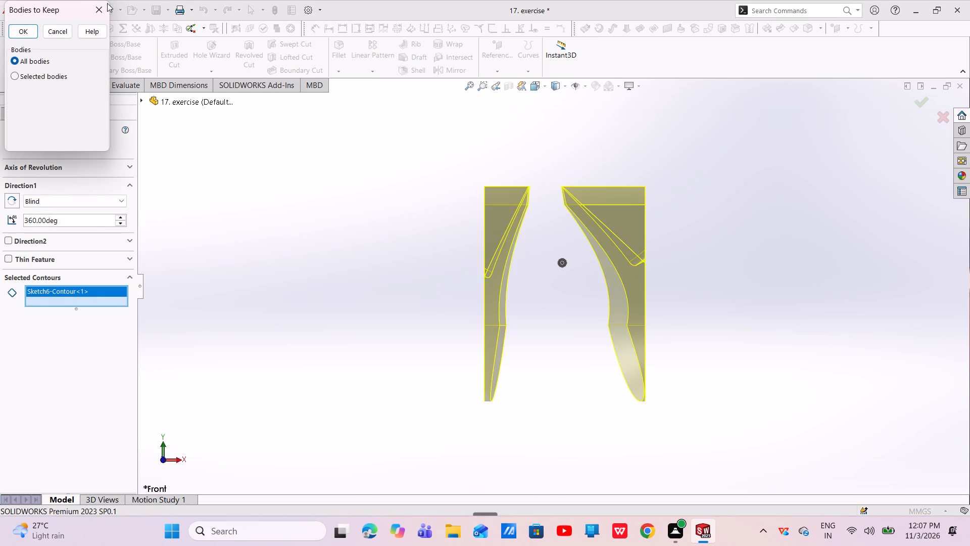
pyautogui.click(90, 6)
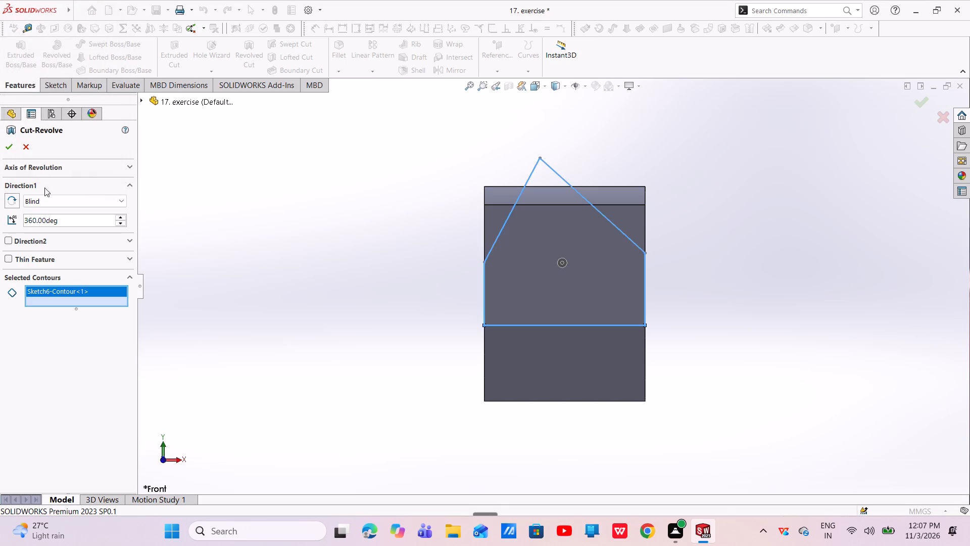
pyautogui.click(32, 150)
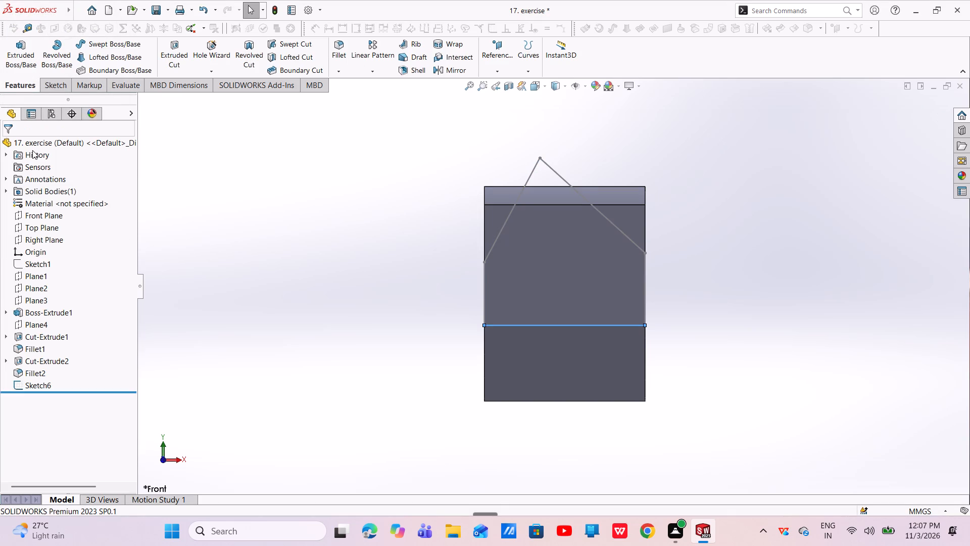
# Reopen the peaked profile sketch for editing and convert its horizontal base line to construction geometry.
pyautogui.moveTo(568, 327); pyautogui.dragTo(566, 305)
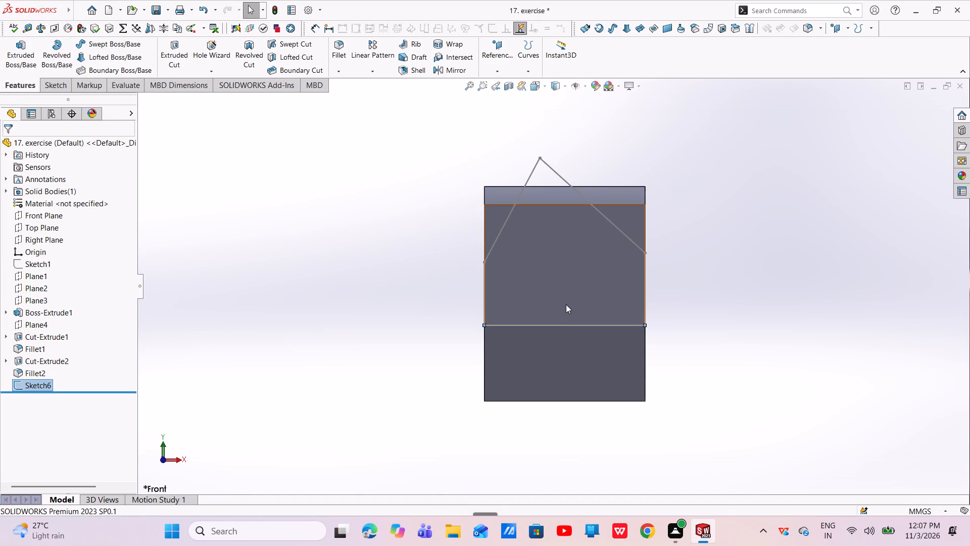
pyautogui.press('Escape')
pyautogui.press('Escape')
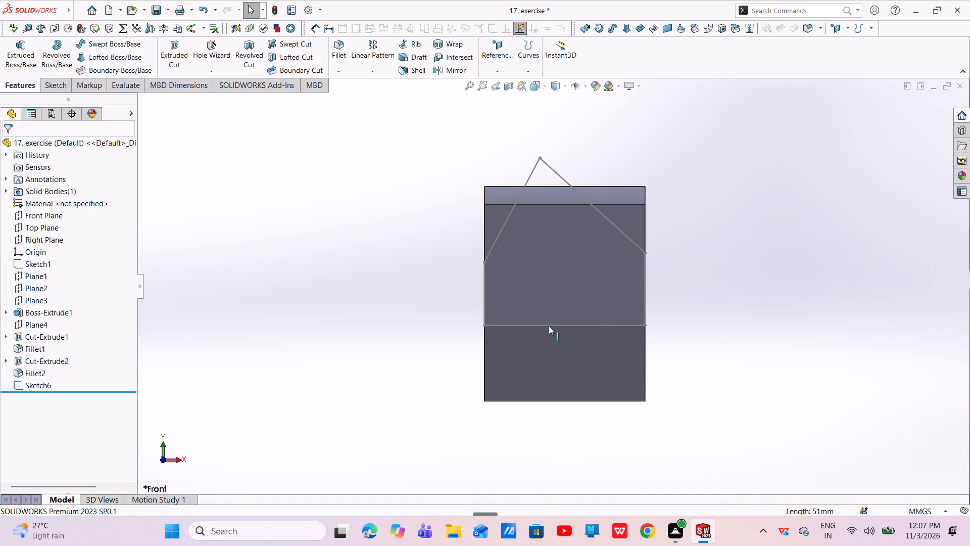
pyautogui.click(549, 326)
pyautogui.rightClick(549, 326)
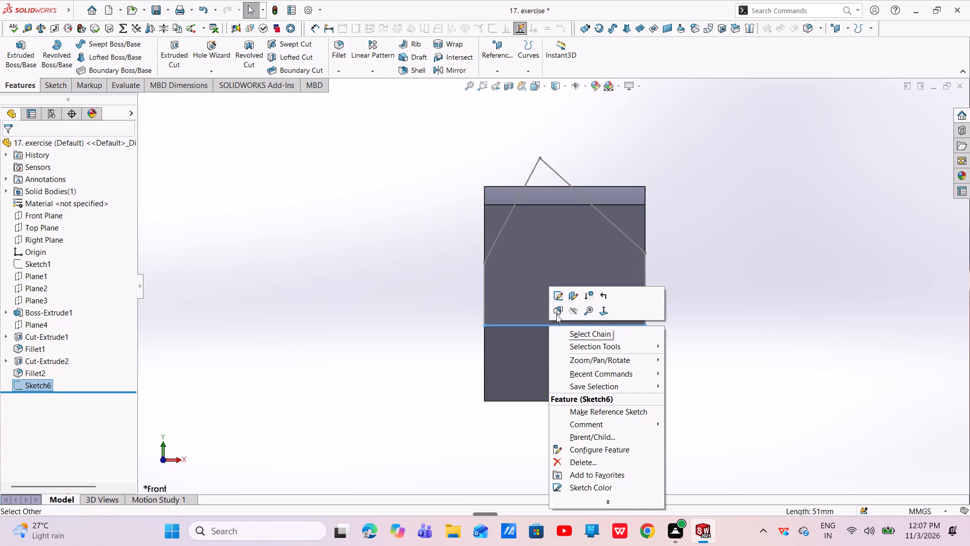
pyautogui.press('Escape')
pyautogui.press('Escape')
pyautogui.press('Escape')
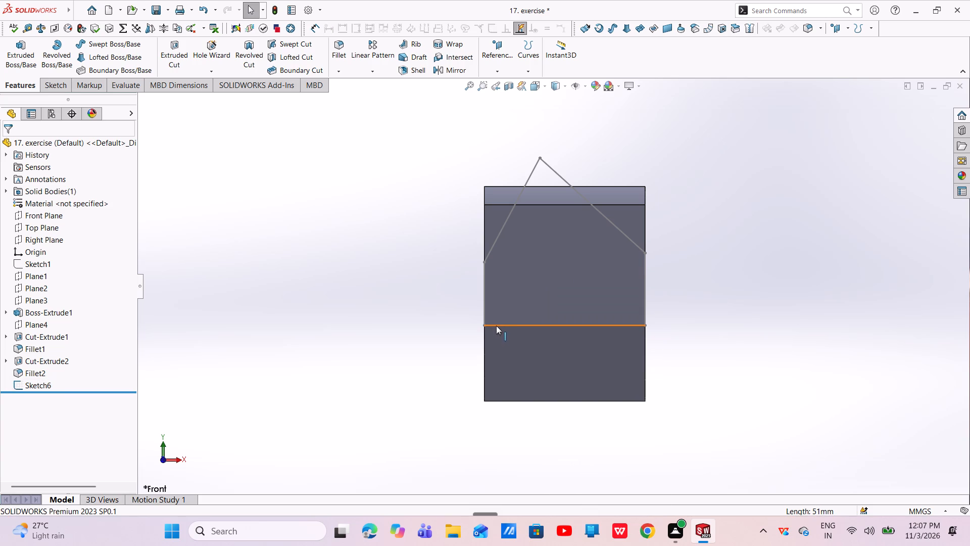
pyautogui.click(496, 326)
pyautogui.click(527, 284)
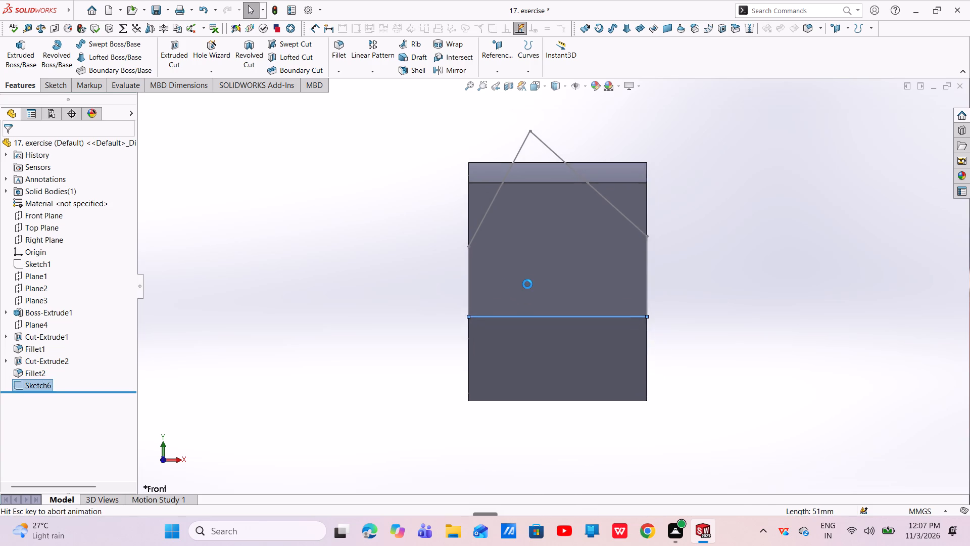
pyautogui.click(527, 312)
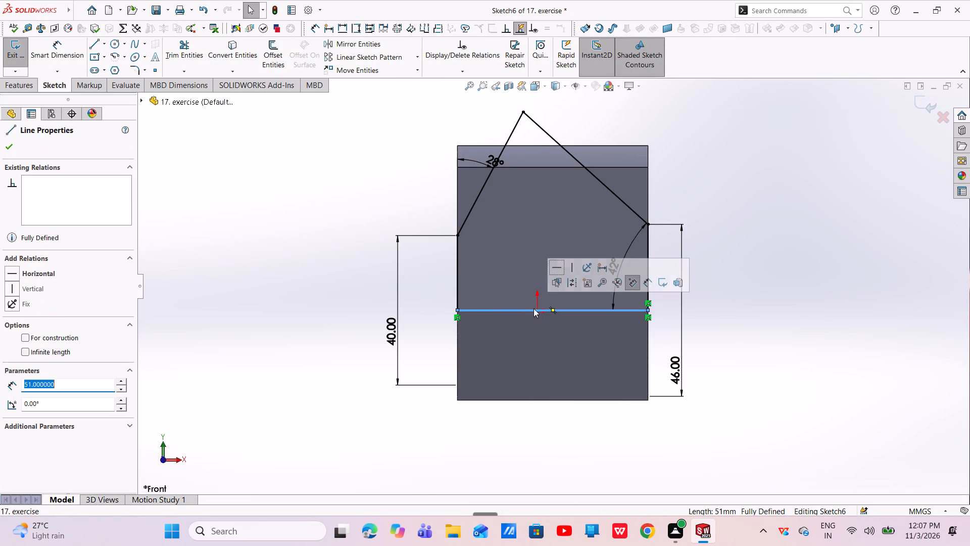
pyautogui.click(569, 285)
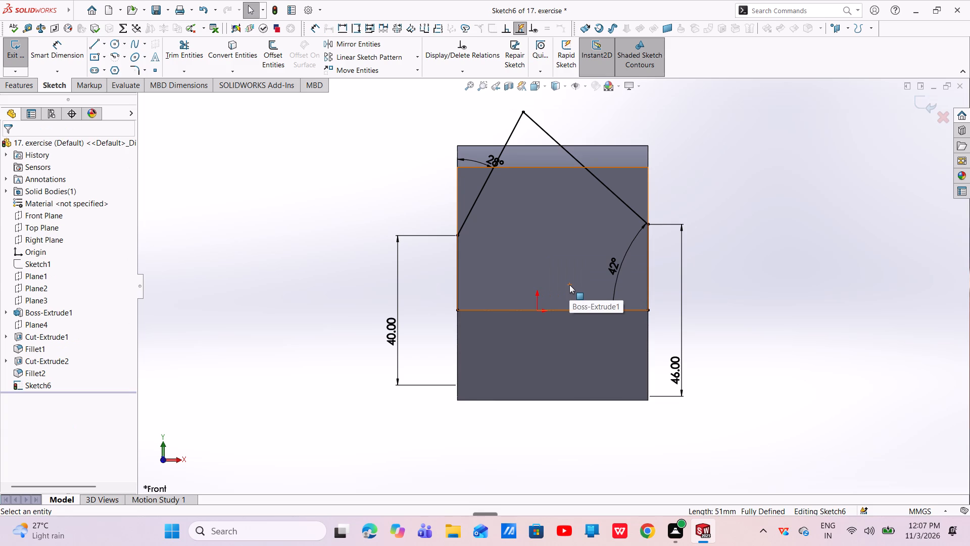
# Start a revolved cut from the peaked profile sketch, letting the open profile be closed automatically.
pyautogui.click(21, 85)
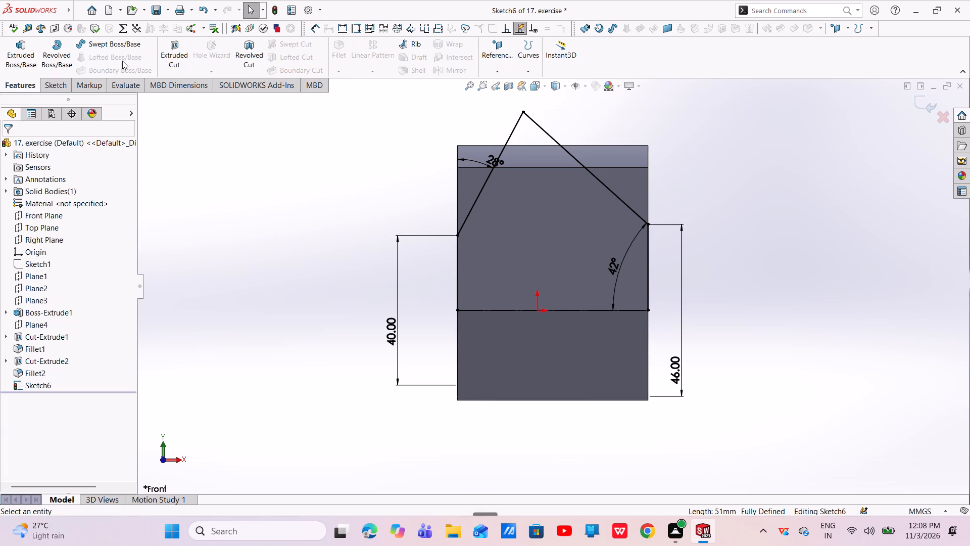
pyautogui.click(243, 51)
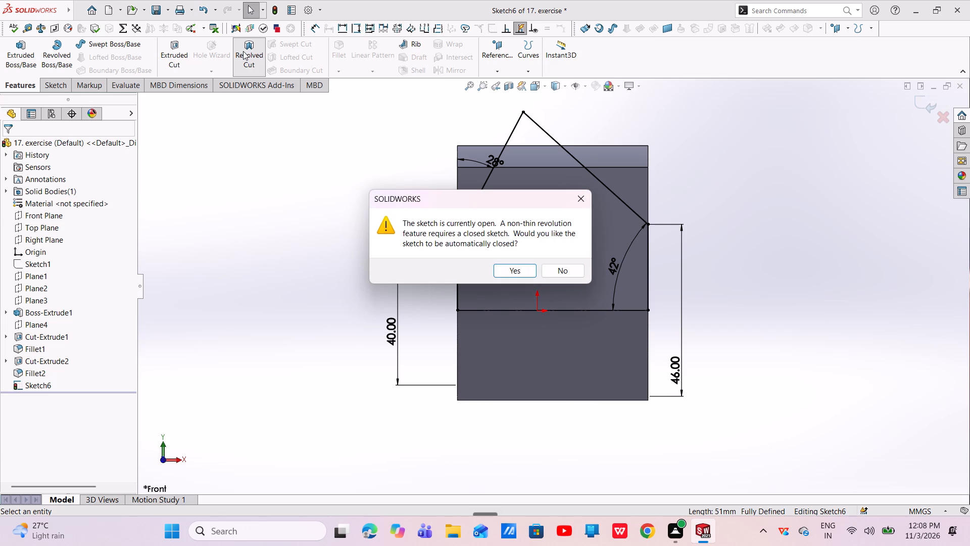
pyautogui.click(508, 266)
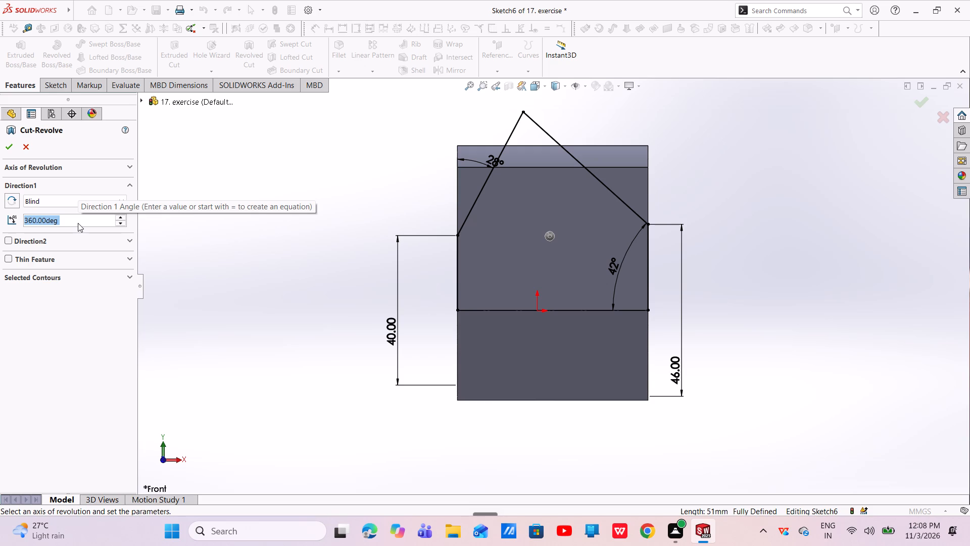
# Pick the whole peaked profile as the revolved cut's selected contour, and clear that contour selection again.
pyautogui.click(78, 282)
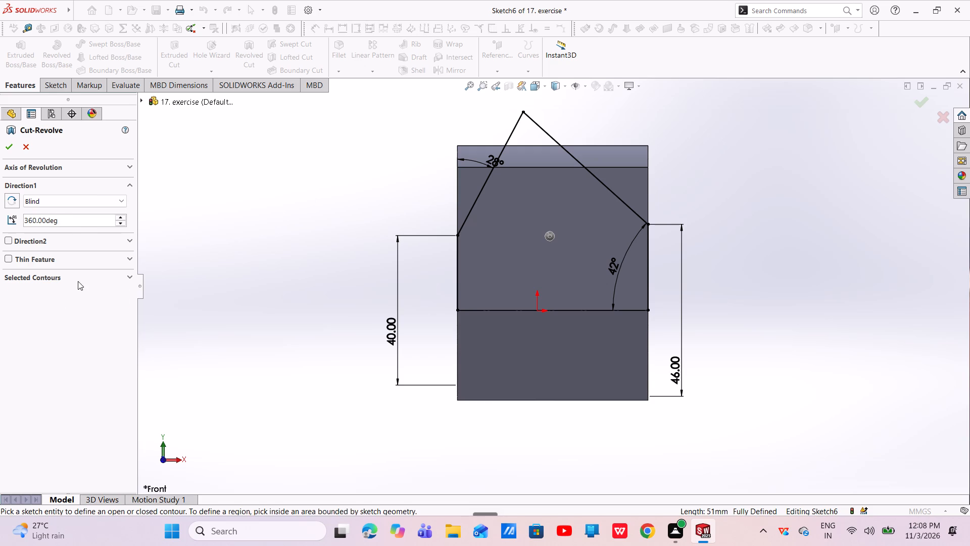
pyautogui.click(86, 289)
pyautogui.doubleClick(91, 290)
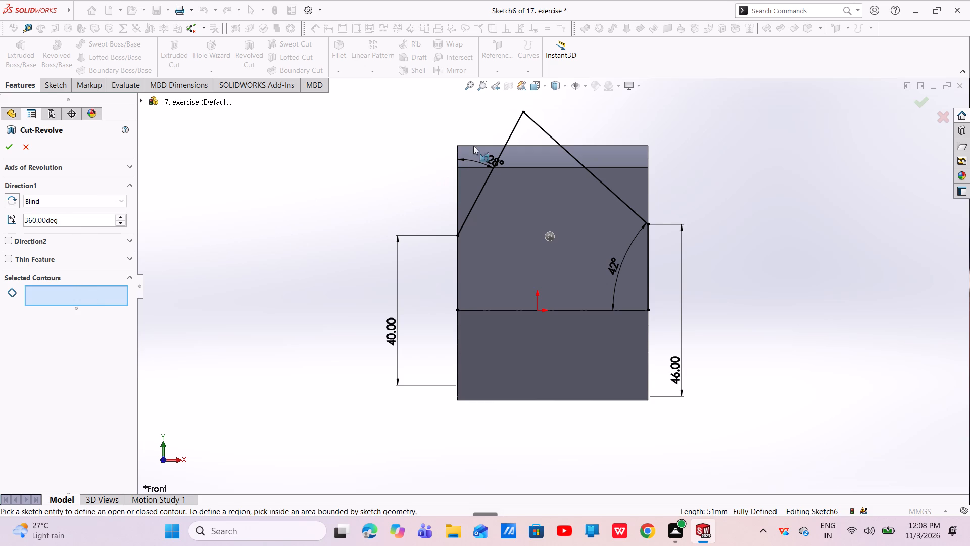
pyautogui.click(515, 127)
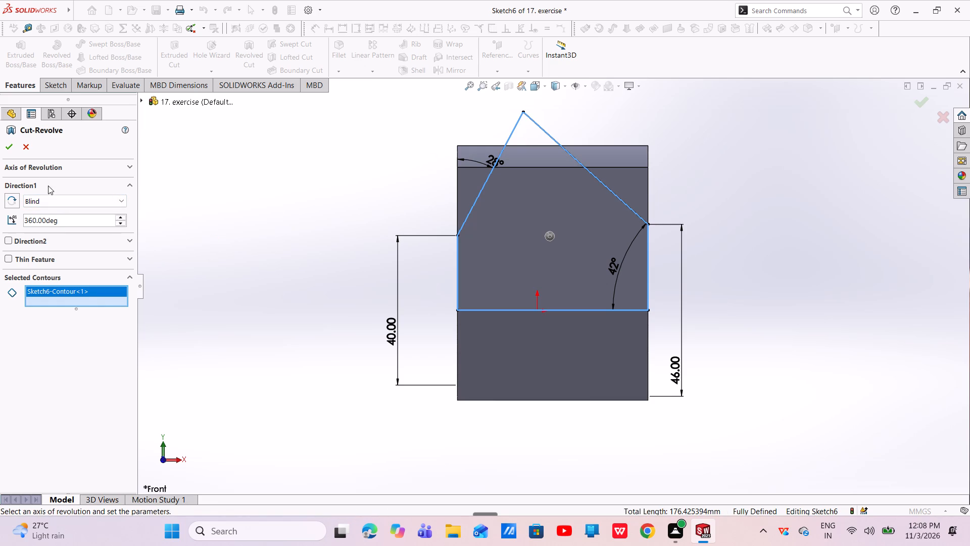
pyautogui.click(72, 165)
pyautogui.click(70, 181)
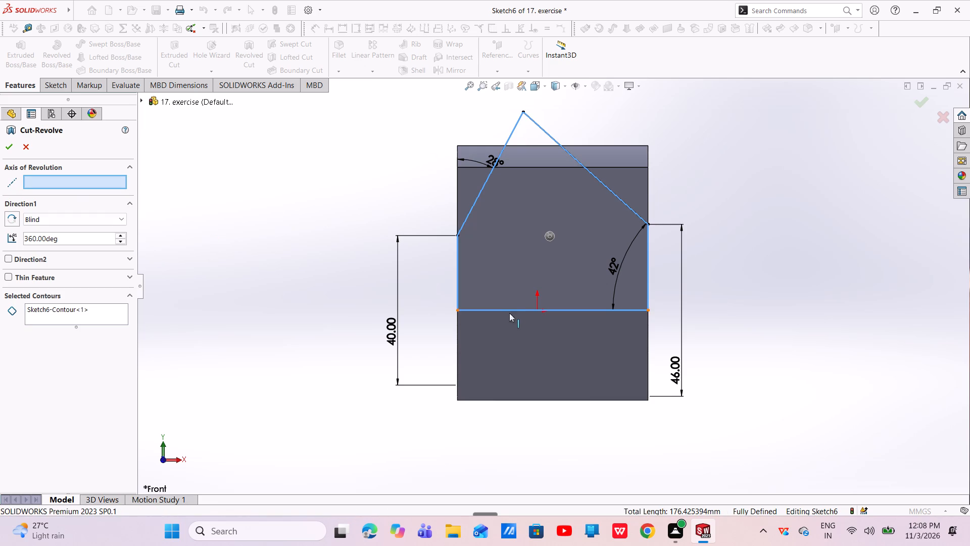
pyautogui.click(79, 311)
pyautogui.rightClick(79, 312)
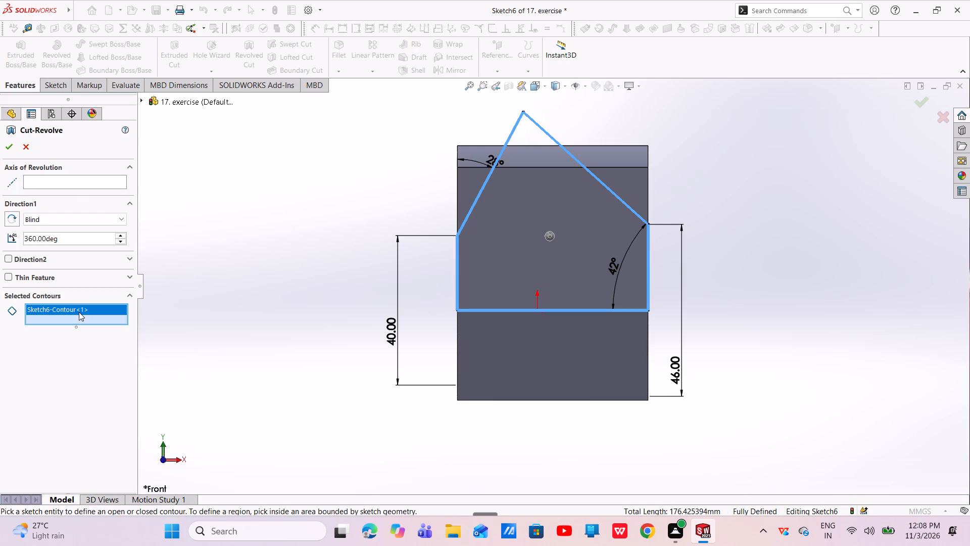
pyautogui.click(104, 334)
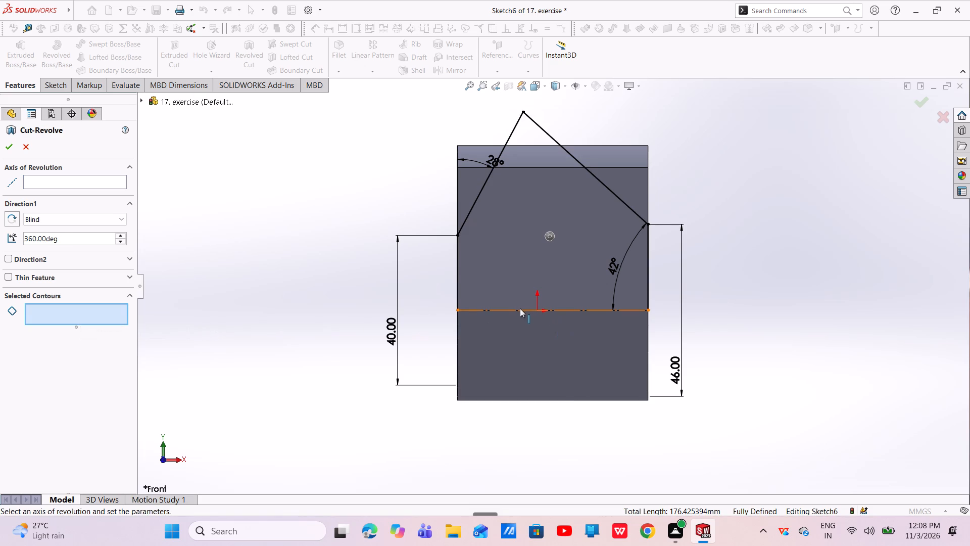
# Set the construction base line as the axis of the Blind 360° cut, try to finish it, and dismiss the choice of bodies to keep.
pyautogui.click(516, 309)
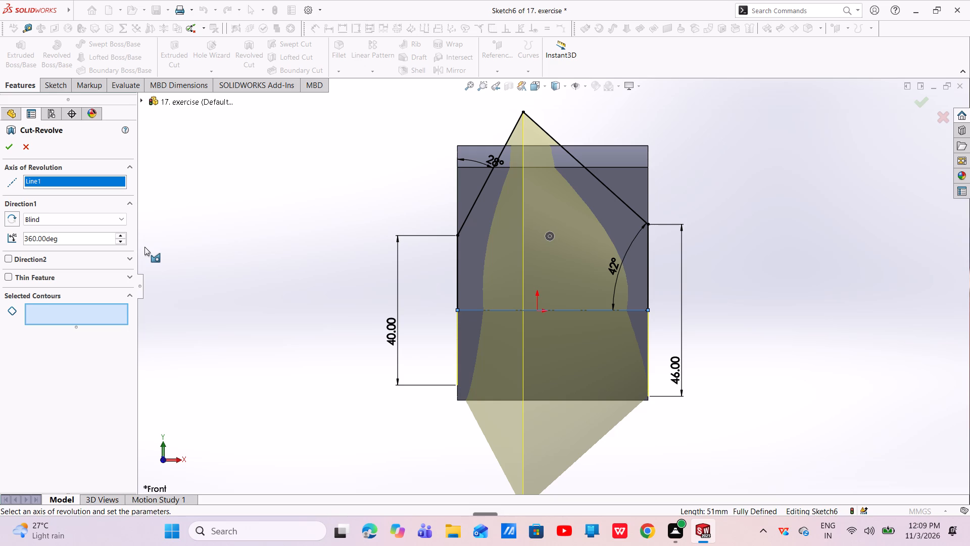
pyautogui.click(10, 143)
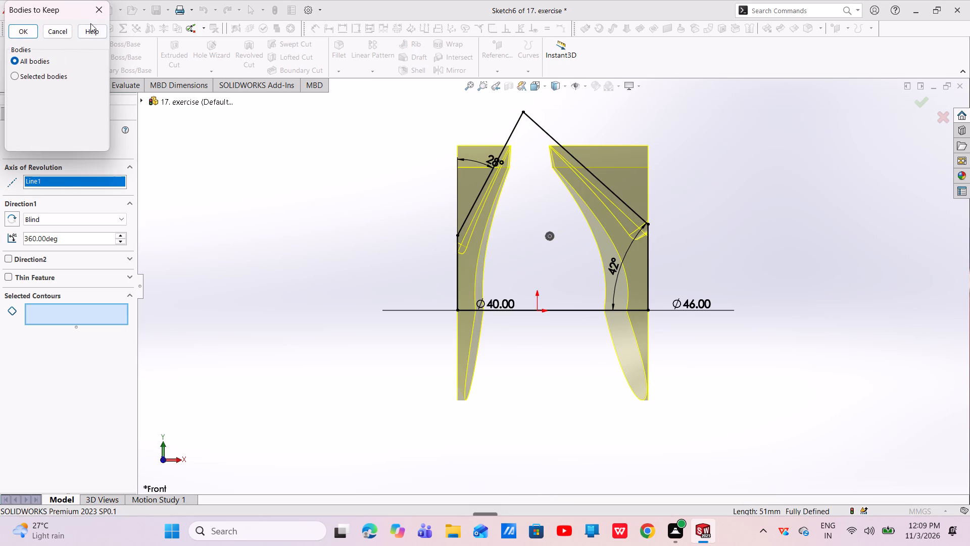
pyautogui.click(99, 14)
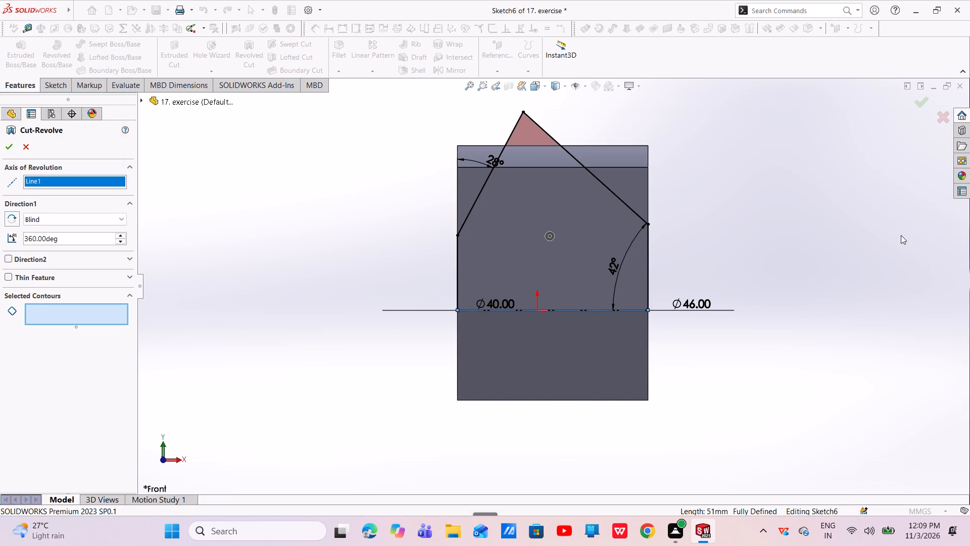
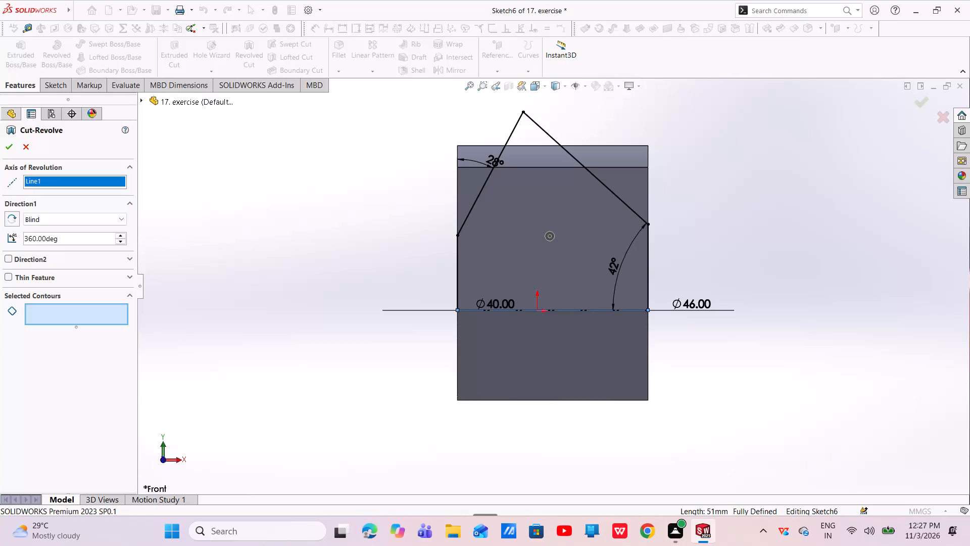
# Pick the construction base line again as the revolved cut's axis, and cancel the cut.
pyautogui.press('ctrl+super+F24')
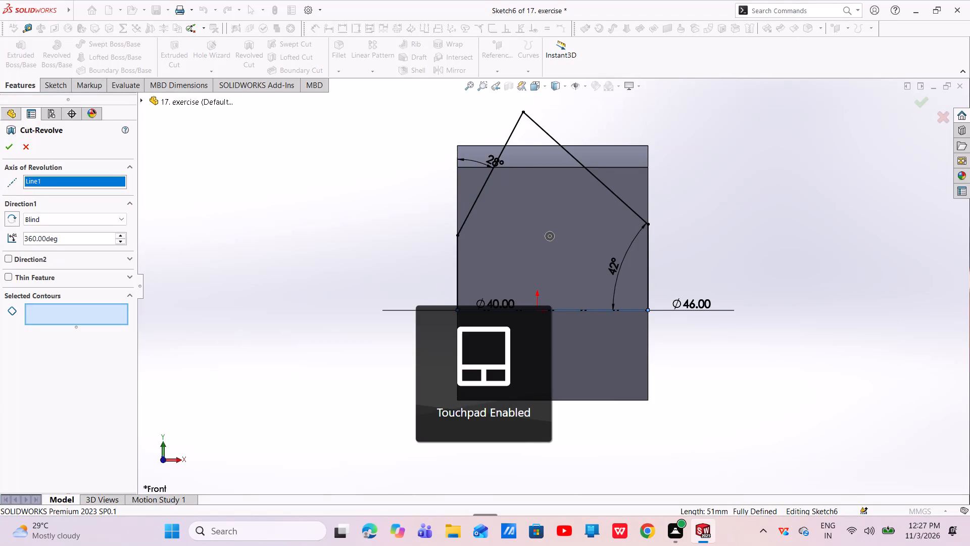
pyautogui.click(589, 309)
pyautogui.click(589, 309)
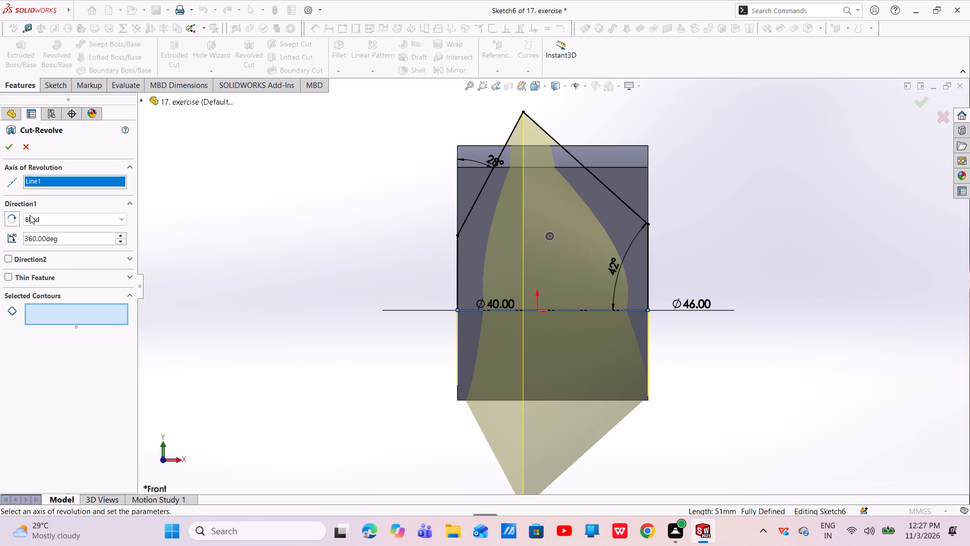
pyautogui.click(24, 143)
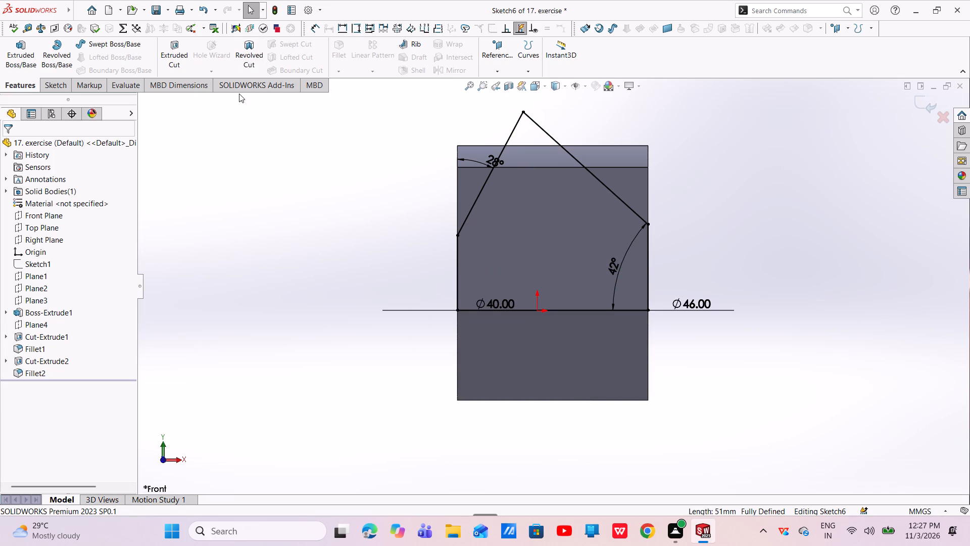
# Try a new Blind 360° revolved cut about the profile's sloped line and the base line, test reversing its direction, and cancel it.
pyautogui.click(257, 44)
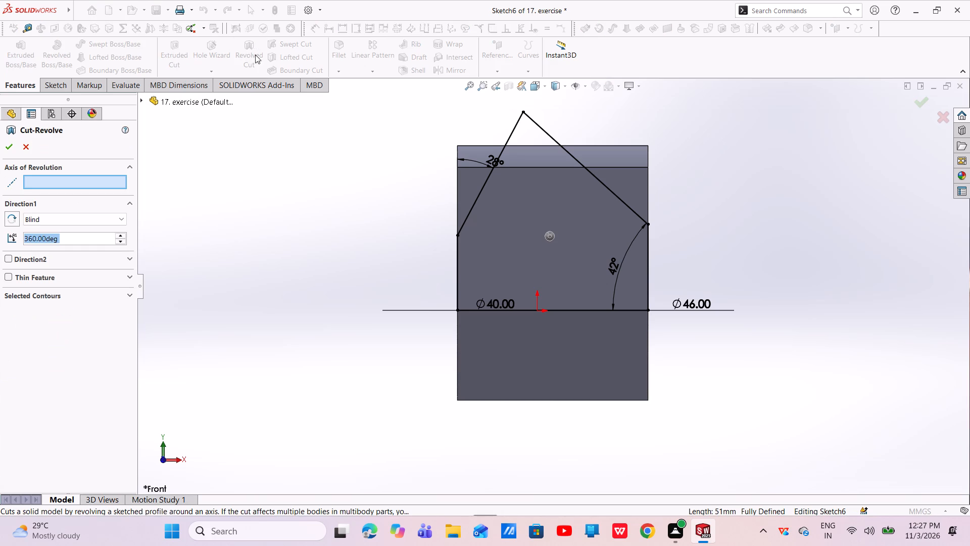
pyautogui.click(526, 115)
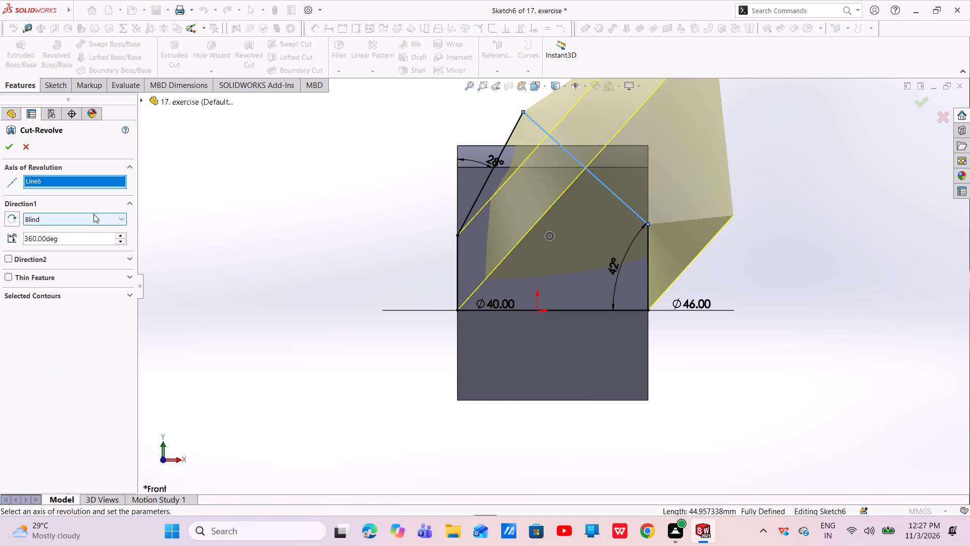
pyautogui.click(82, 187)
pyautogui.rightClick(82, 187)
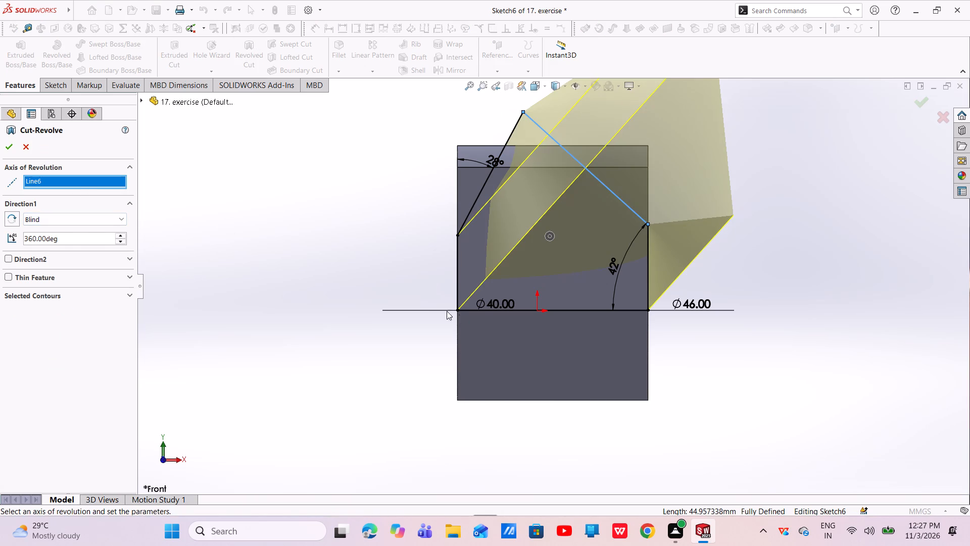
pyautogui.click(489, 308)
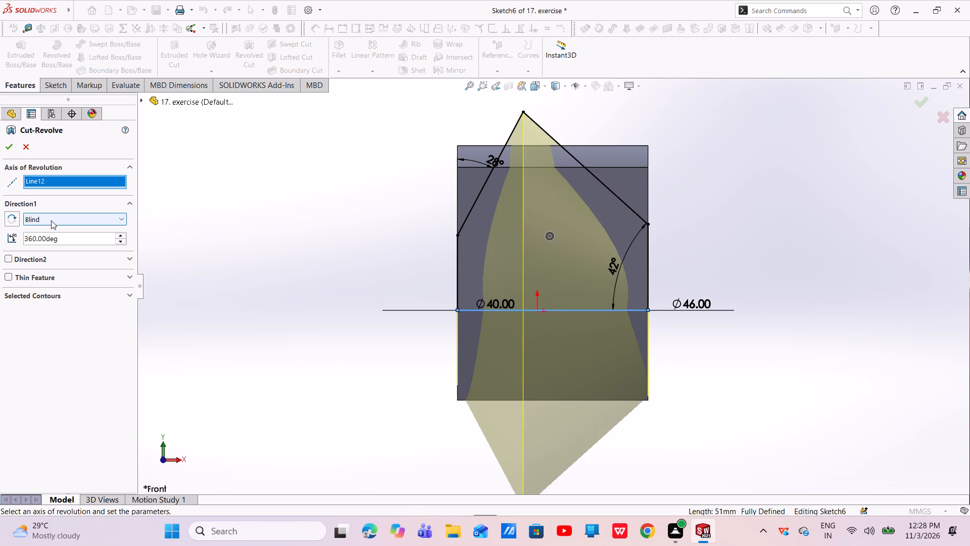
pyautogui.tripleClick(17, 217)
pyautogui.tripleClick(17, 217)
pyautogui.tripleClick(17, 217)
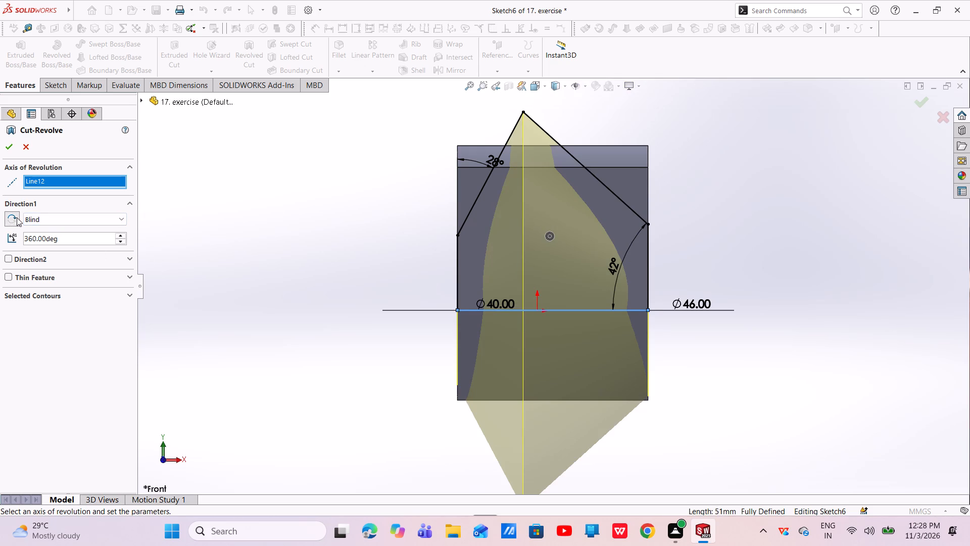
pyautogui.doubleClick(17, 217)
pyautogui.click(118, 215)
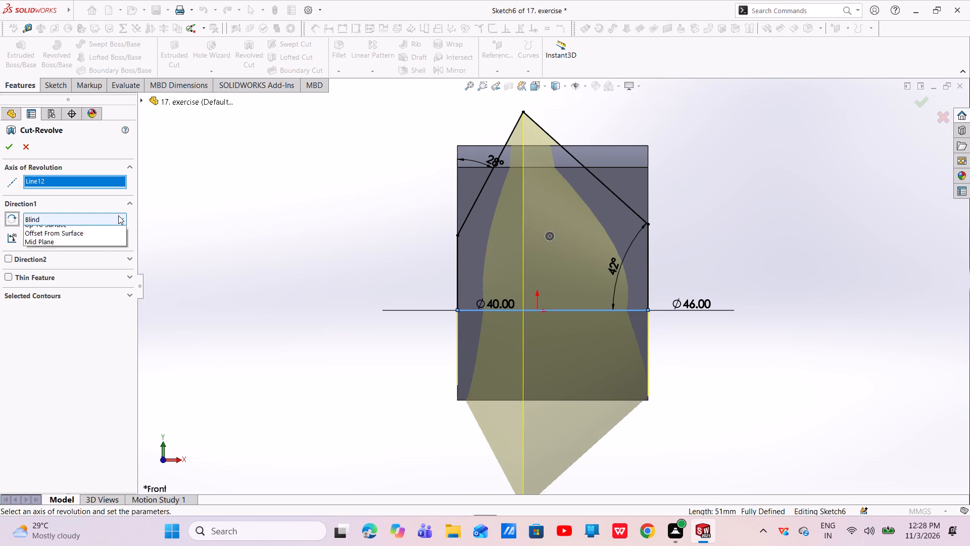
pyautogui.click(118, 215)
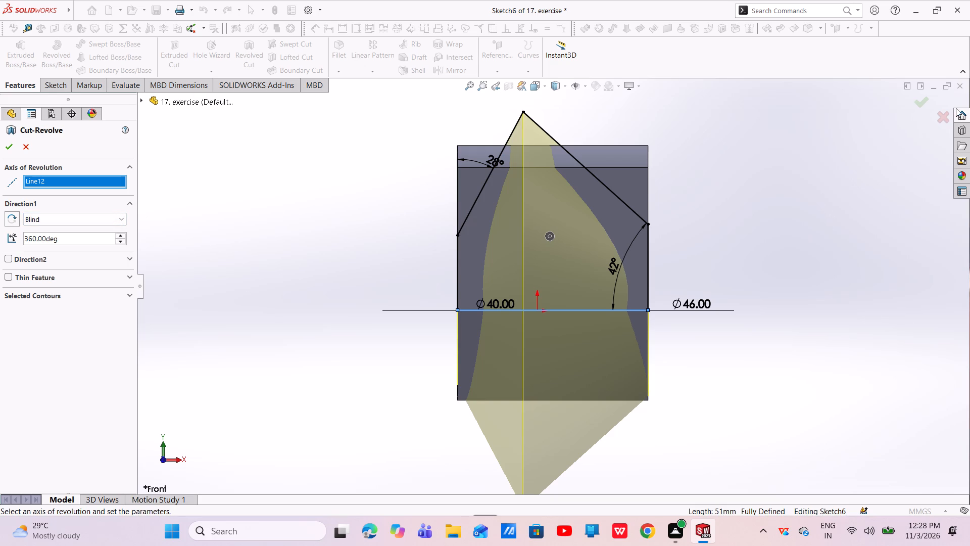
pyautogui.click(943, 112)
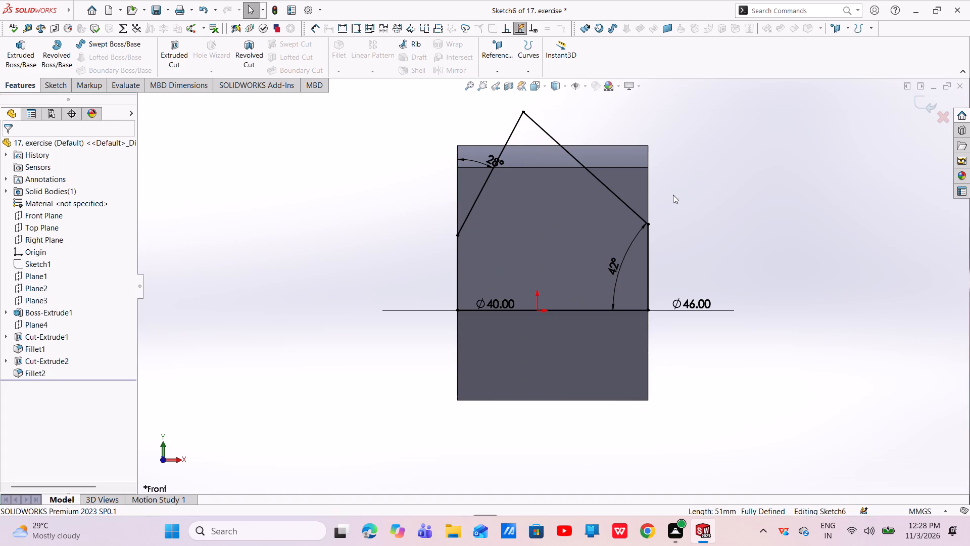
# Undo the peaked profile edits back through the construction base line, both diameter dimensions, the 28° and 42° angles, and the 46 mm and 40 mm settings.
pyautogui.hotkey('ctrl', 'z')
pyautogui.hotkey('ctrl', 'z')
pyautogui.hotkey('ctrl', 'z')
pyautogui.hotkey('ctrl', 'z')
pyautogui.hotkey('ctrl', 'z')
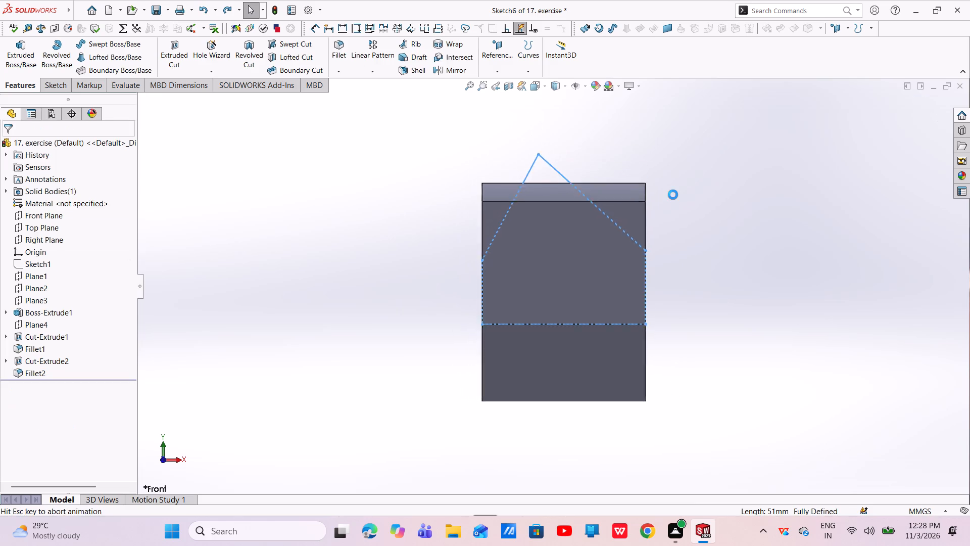
pyautogui.hotkey('ctrl', 'z')
pyautogui.hotkey('ctrl', 'z')
pyautogui.hotkey('ctrl', 'z')
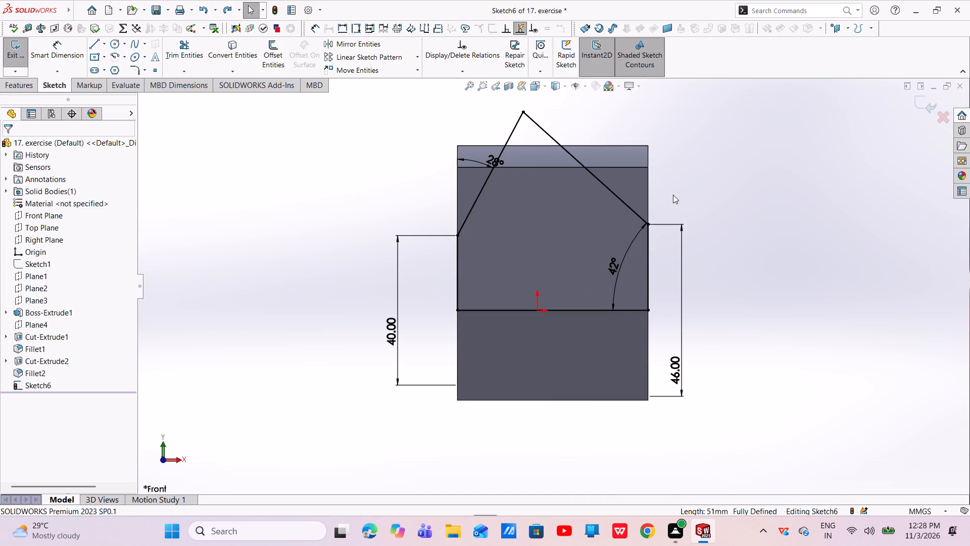
pyautogui.hotkey('ctrl', 'z')
pyautogui.hotkey('ctrl', 'z')
pyautogui.hotkey('ctrl', 'z')
pyautogui.hotkey('ctrl', 'z')
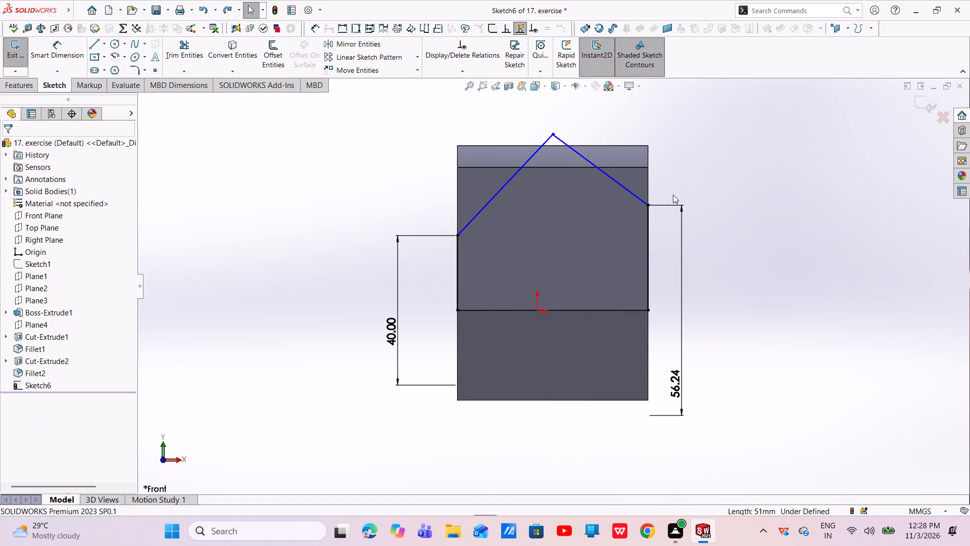
pyautogui.hotkey('ctrl', 'z')
pyautogui.hotkey('ctrl', 'z')
pyautogui.hotkey('ctrl', 'z')
pyautogui.hotkey('ctrl', 'z')
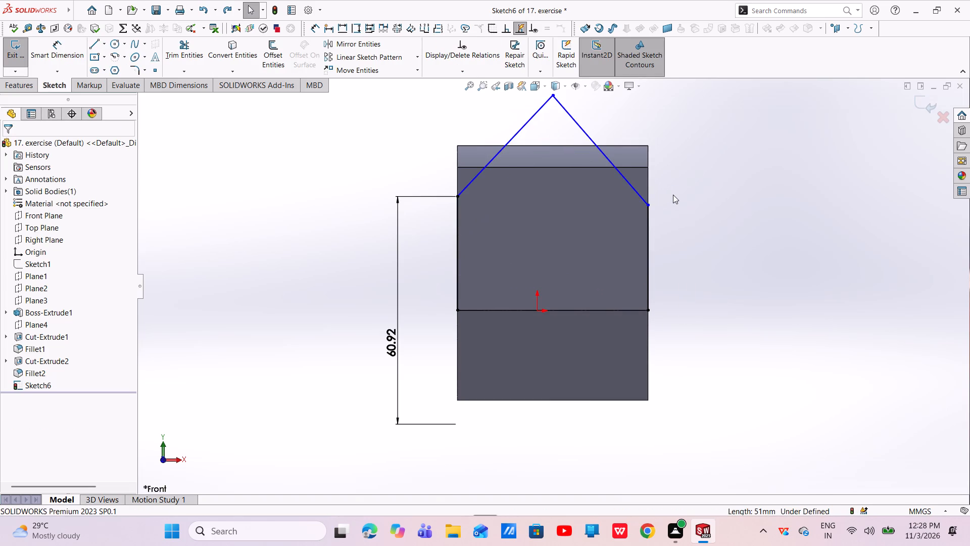
pyautogui.hotkey('ctrl', 'z')
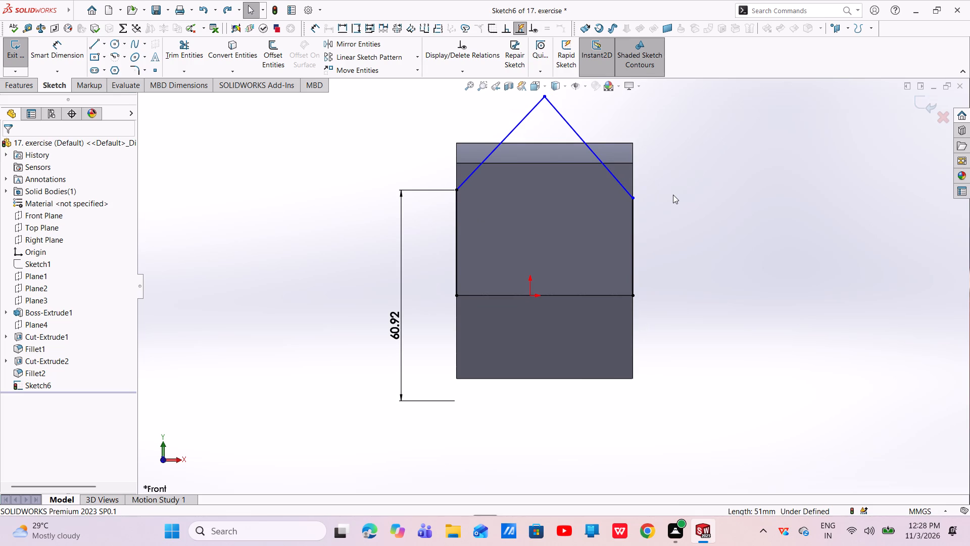
pyautogui.press('ctrl+super+F24')
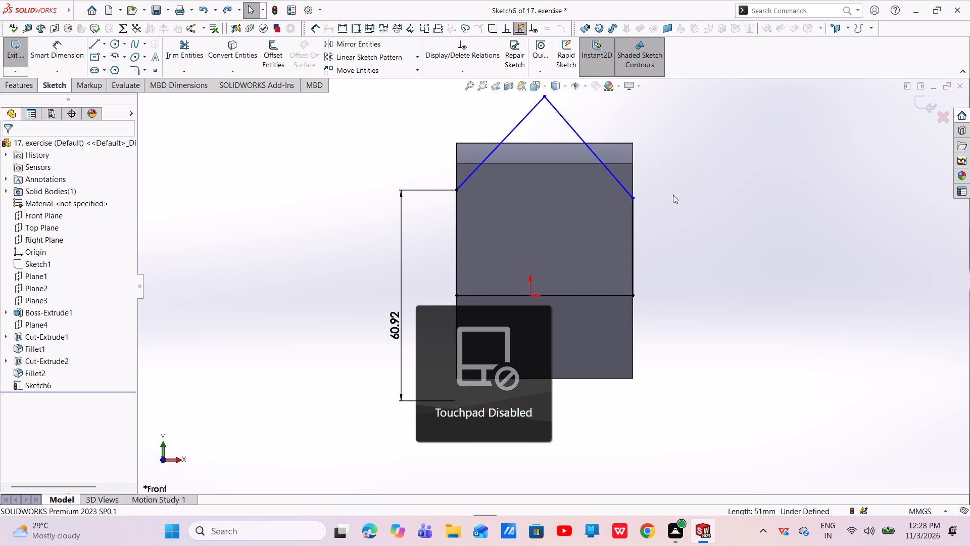
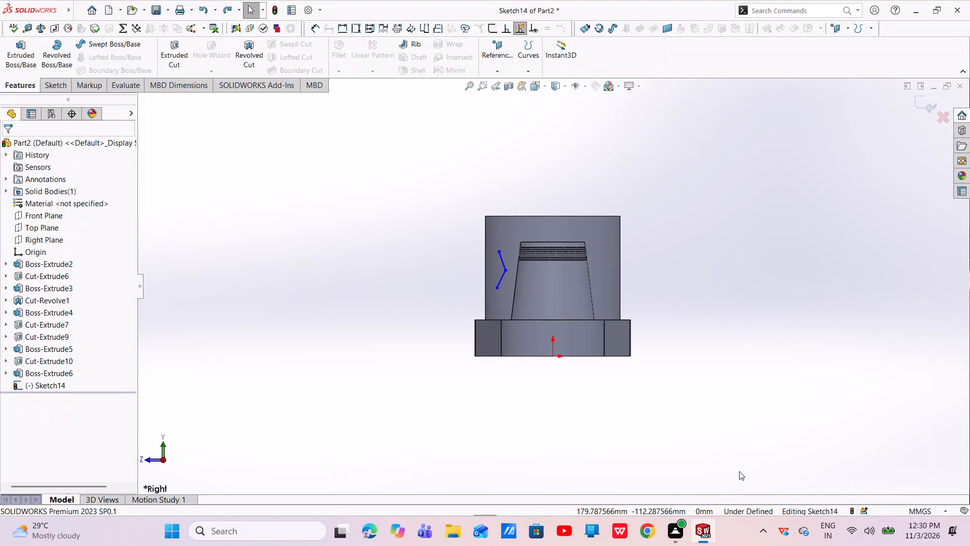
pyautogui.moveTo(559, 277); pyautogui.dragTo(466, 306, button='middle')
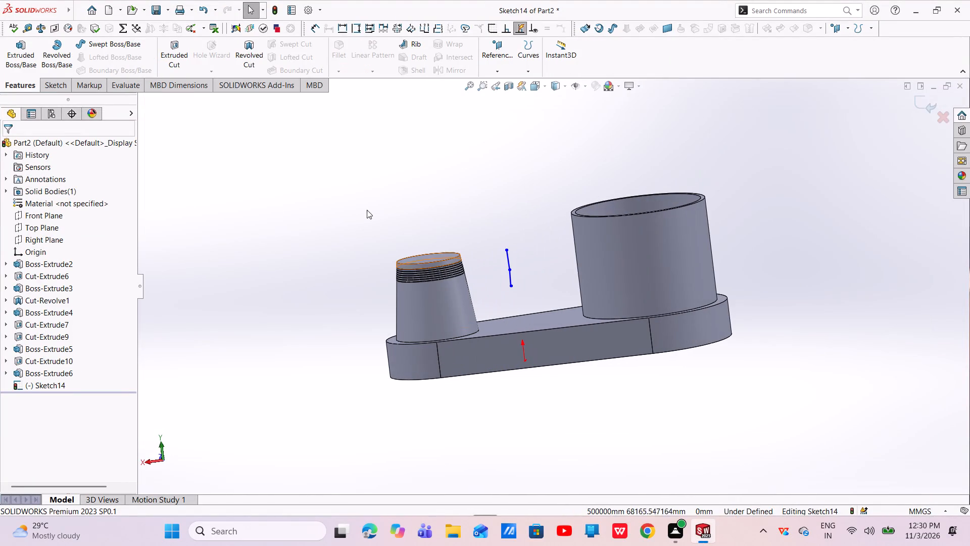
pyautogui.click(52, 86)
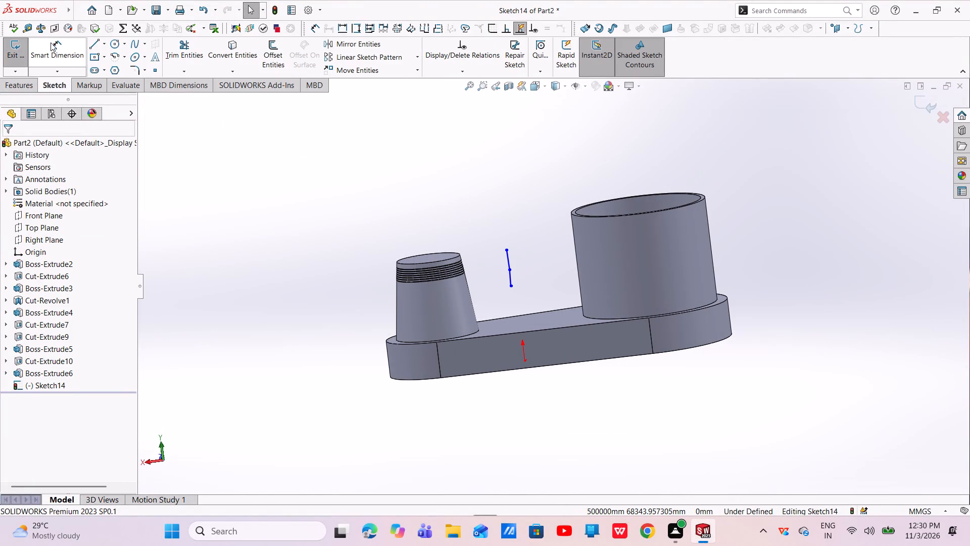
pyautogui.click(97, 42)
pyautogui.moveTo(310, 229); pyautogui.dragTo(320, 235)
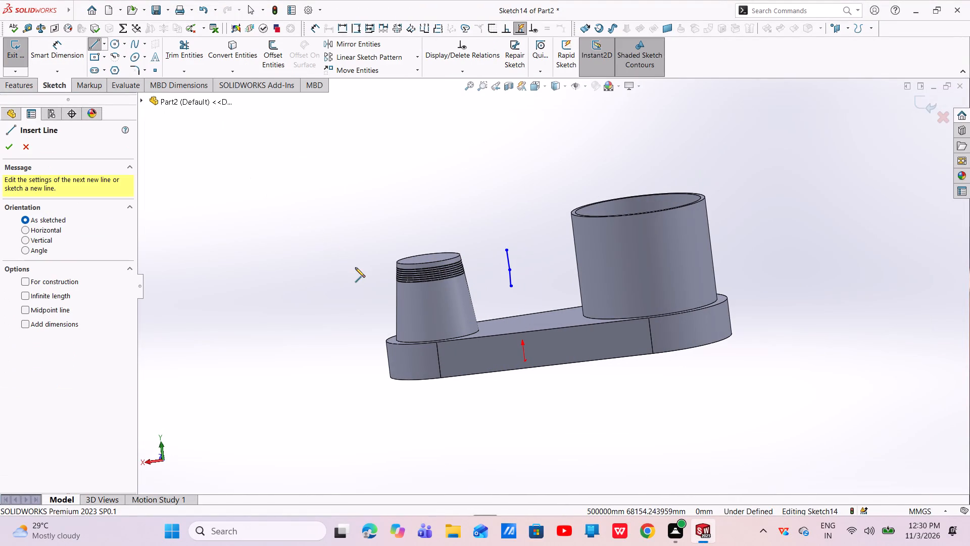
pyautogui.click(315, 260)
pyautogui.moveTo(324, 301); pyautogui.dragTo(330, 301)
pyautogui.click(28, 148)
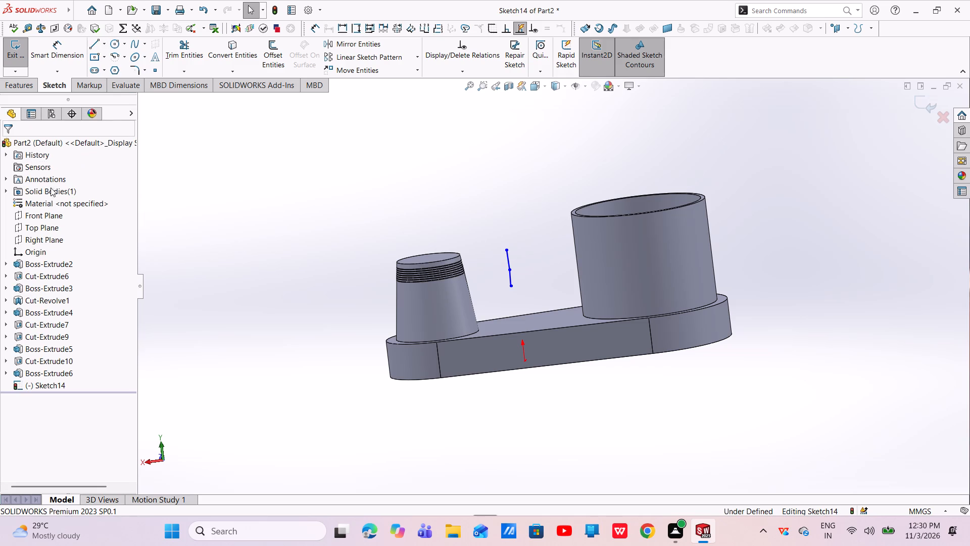
# Close the open profile sketch, Sketch14.
pyautogui.click(48, 215)
pyautogui.click(57, 203)
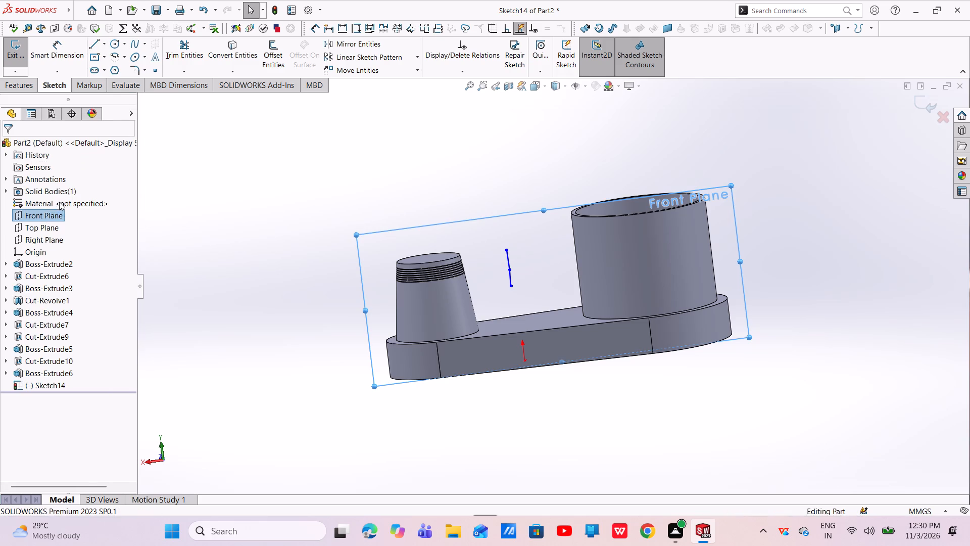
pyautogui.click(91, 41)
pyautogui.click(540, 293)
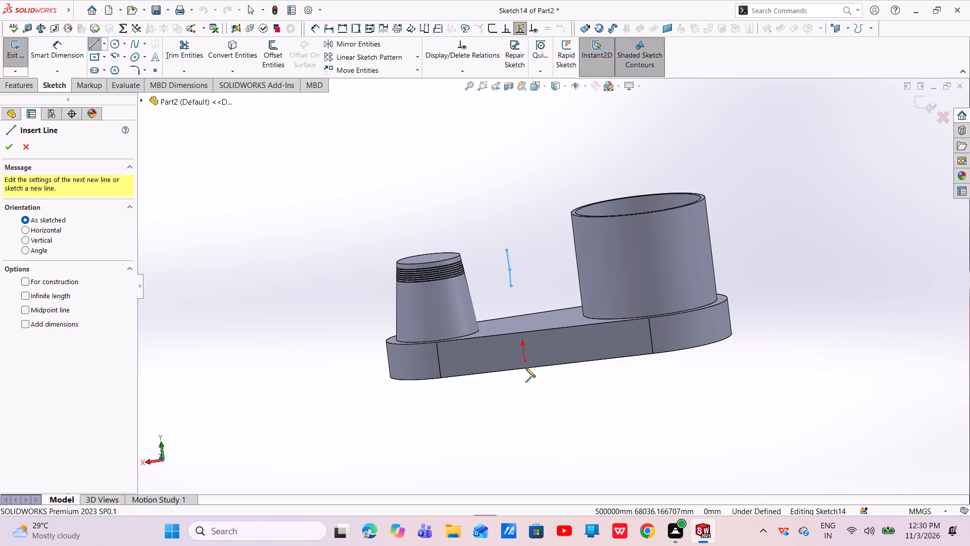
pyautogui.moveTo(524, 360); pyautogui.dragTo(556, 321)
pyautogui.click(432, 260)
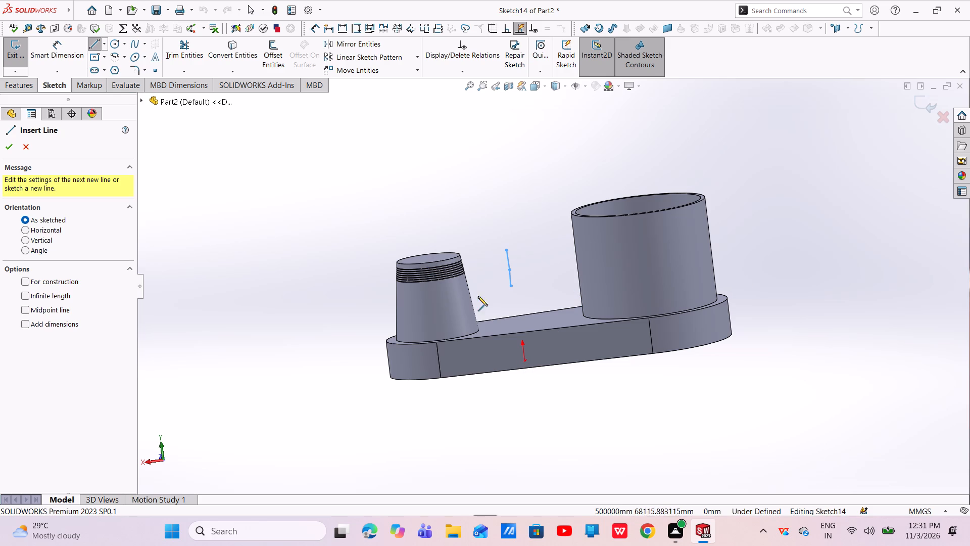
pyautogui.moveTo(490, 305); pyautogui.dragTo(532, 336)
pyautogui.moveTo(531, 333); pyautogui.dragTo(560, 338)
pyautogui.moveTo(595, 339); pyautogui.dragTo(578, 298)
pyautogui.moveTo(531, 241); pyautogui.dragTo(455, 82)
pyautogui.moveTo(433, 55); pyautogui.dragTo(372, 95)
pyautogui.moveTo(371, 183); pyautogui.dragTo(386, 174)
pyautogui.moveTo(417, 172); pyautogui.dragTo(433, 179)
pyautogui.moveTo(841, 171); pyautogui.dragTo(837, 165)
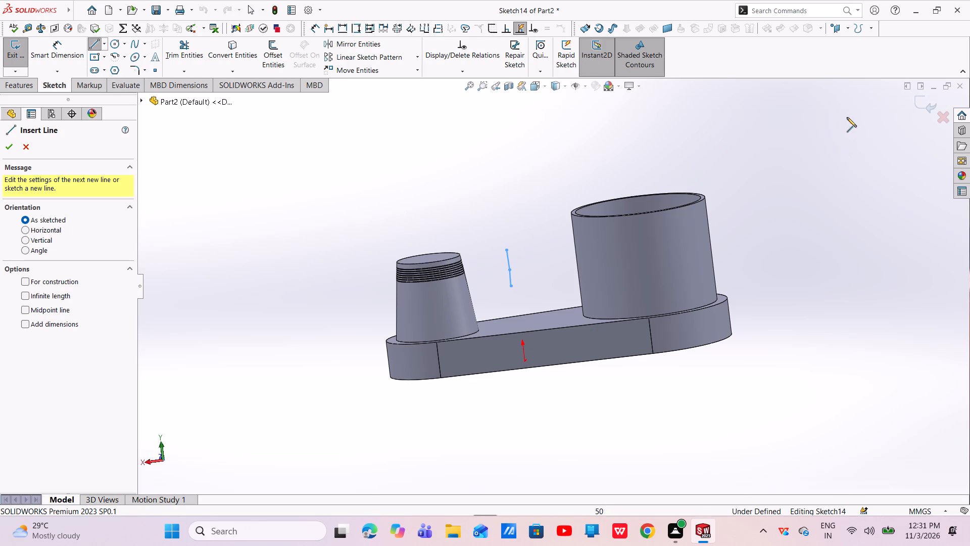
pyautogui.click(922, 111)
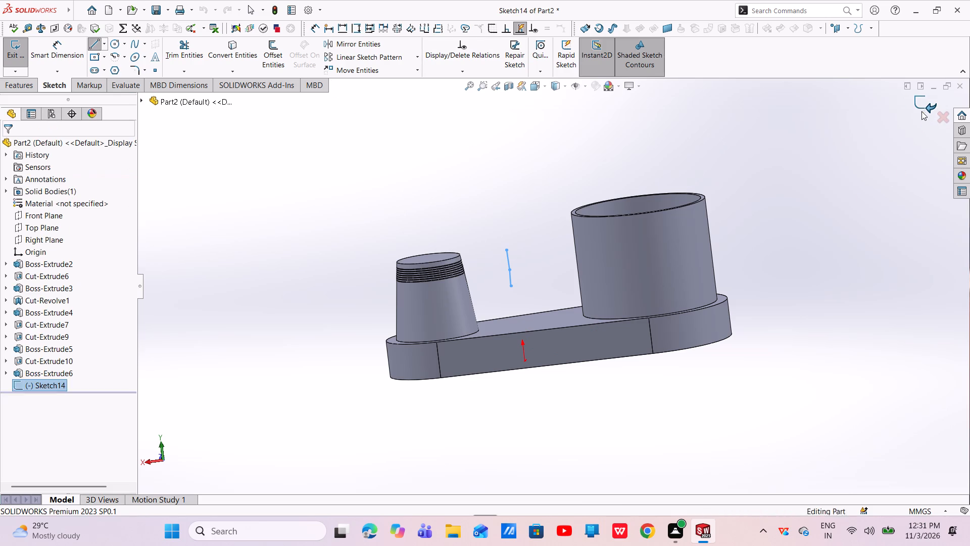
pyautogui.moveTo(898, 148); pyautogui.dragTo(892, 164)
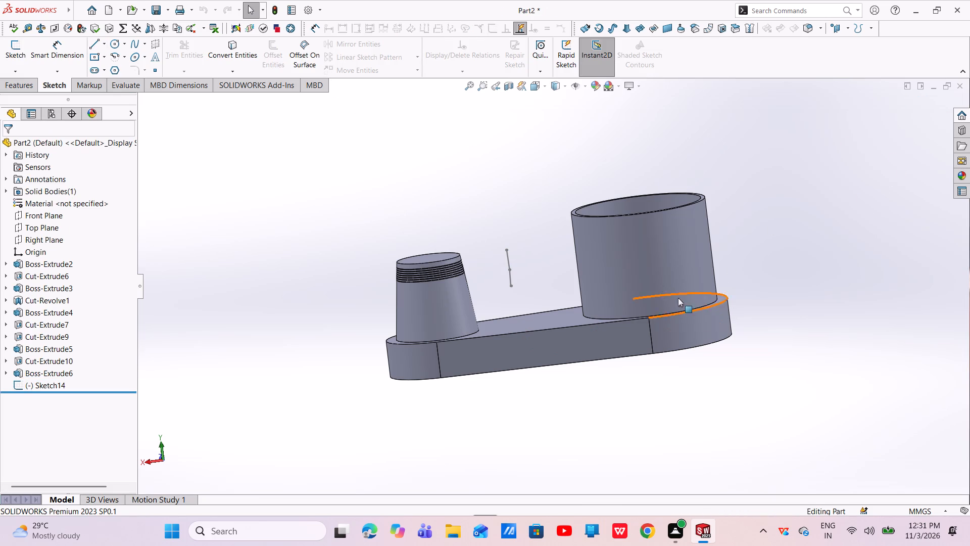
# Start a new sketch on the Front Plane and draw an open zigzag of lines from the large cylinder's upper area toward the gap.
pyautogui.click(43, 215)
pyautogui.click(51, 198)
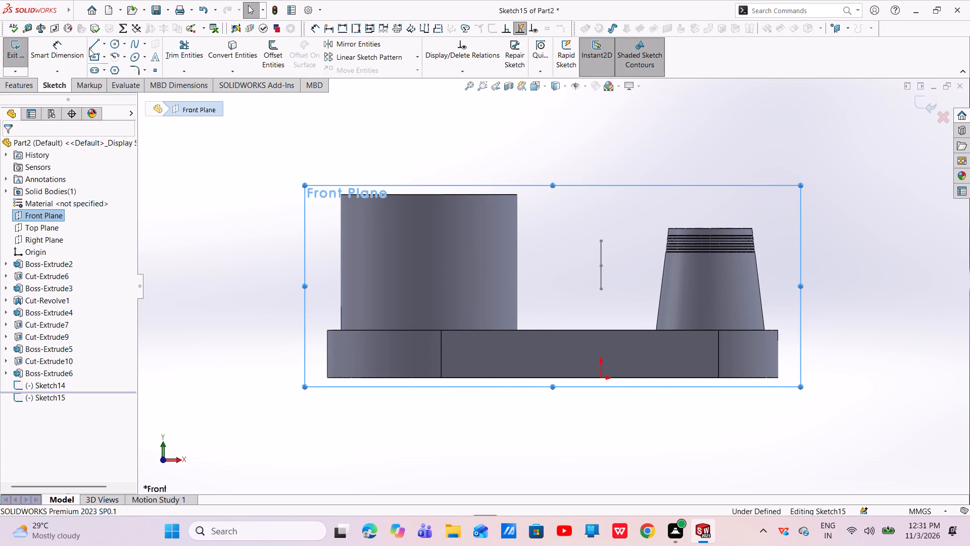
pyautogui.click(93, 44)
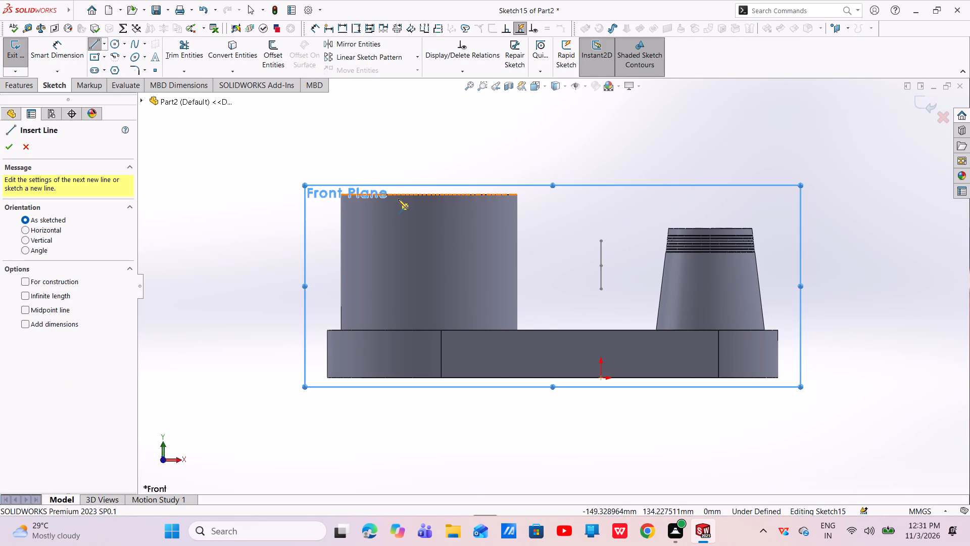
pyautogui.click(435, 212)
pyautogui.click(480, 224)
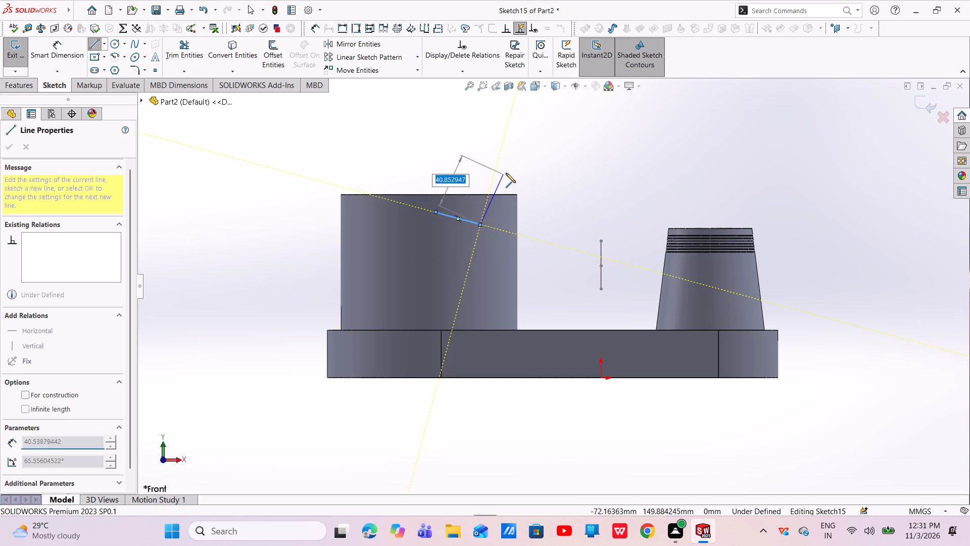
pyautogui.click(505, 173)
pyautogui.moveTo(549, 187); pyautogui.dragTo(566, 197)
# Draw a short separate sloped line and an open chain of lines curling around above the gap between the large cylinder and tapered boss.
pyautogui.moveTo(568, 162); pyautogui.dragTo(567, 150)
pyautogui.moveTo(572, 158); pyautogui.dragTo(585, 172)
pyautogui.click(599, 189)
pyautogui.moveTo(598, 171); pyautogui.dragTo(598, 169)
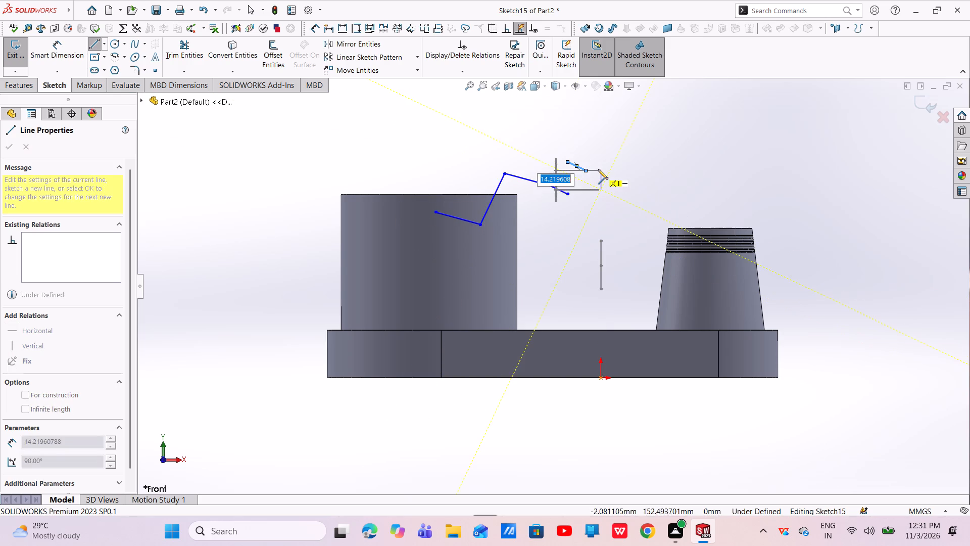
pyautogui.moveTo(598, 169); pyautogui.dragTo(597, 163)
pyautogui.click(624, 171)
pyautogui.click(638, 196)
pyautogui.click(624, 202)
pyautogui.moveTo(595, 213); pyautogui.dragTo(584, 213)
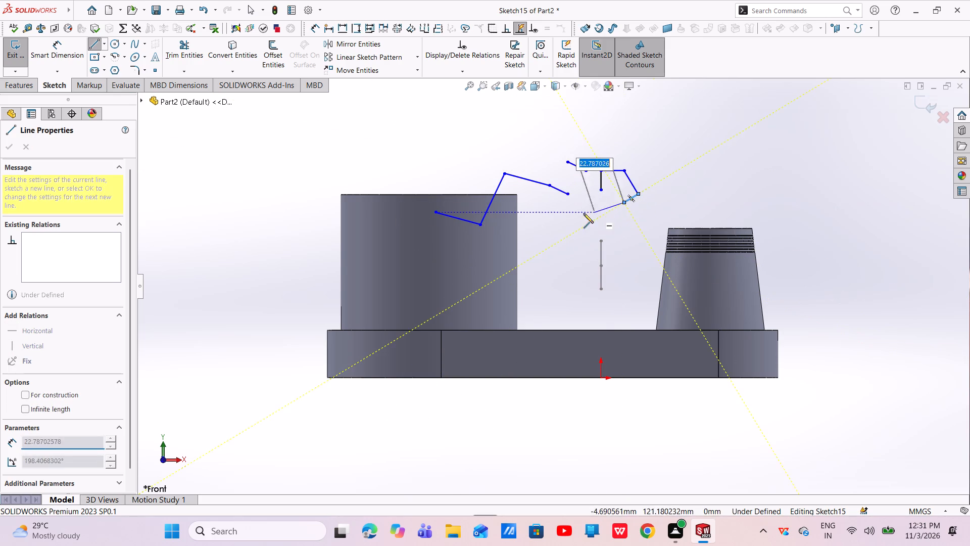
pyautogui.moveTo(584, 213); pyautogui.dragTo(580, 213)
pyautogui.moveTo(541, 210); pyautogui.dragTo(550, 240)
pyautogui.click(556, 247)
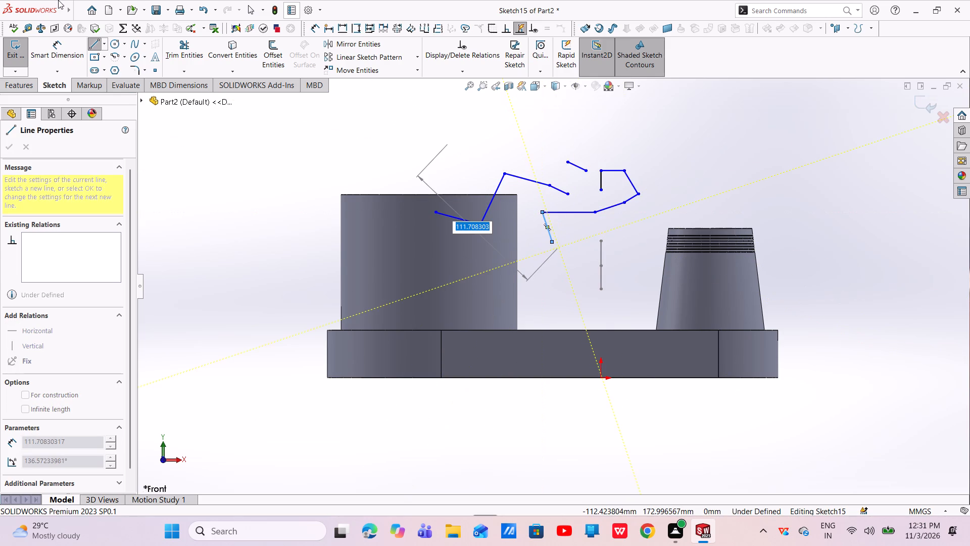
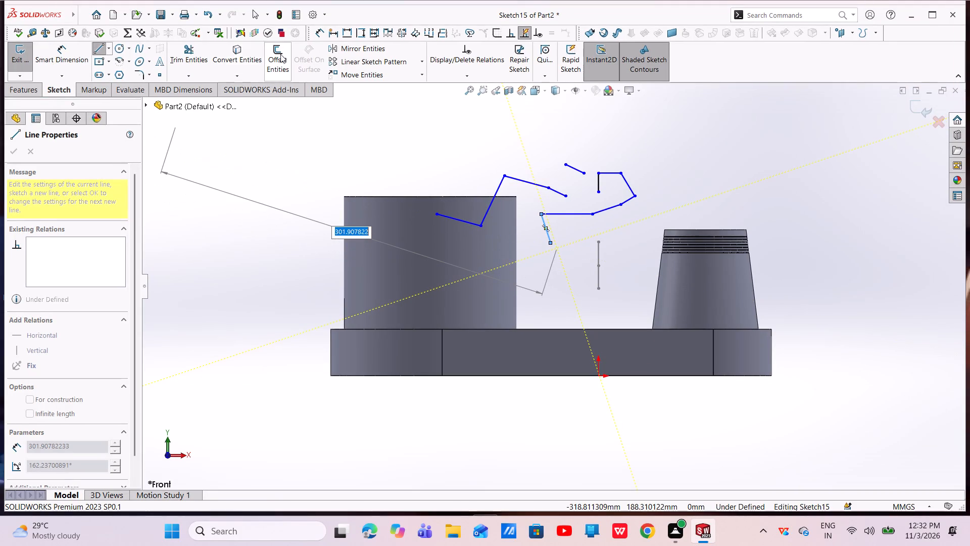
# Extend the line chain to a high point above the tapered boss and back into the gap, with a horizontal base about 40 mm long, ending near the large cylinder.
pyautogui.click(710, 112)
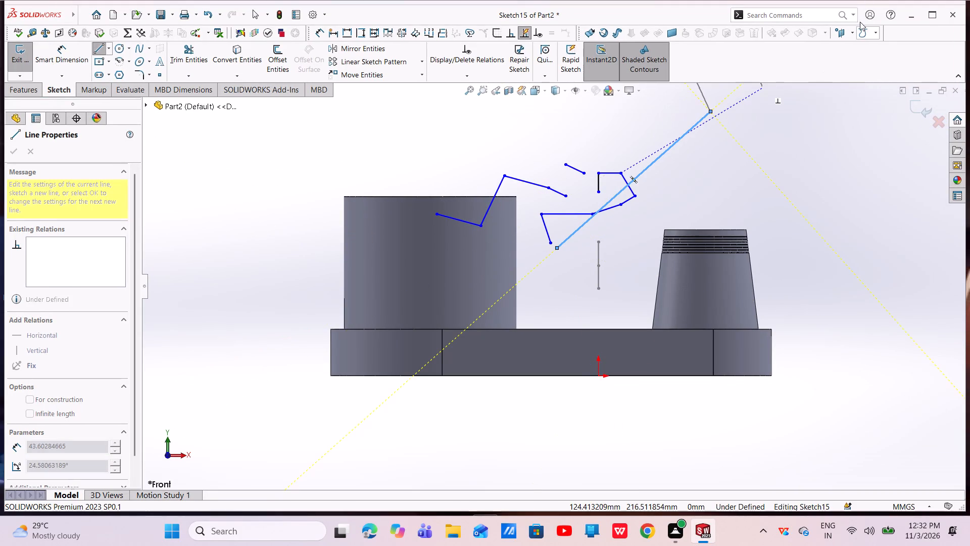
pyautogui.click(929, 17)
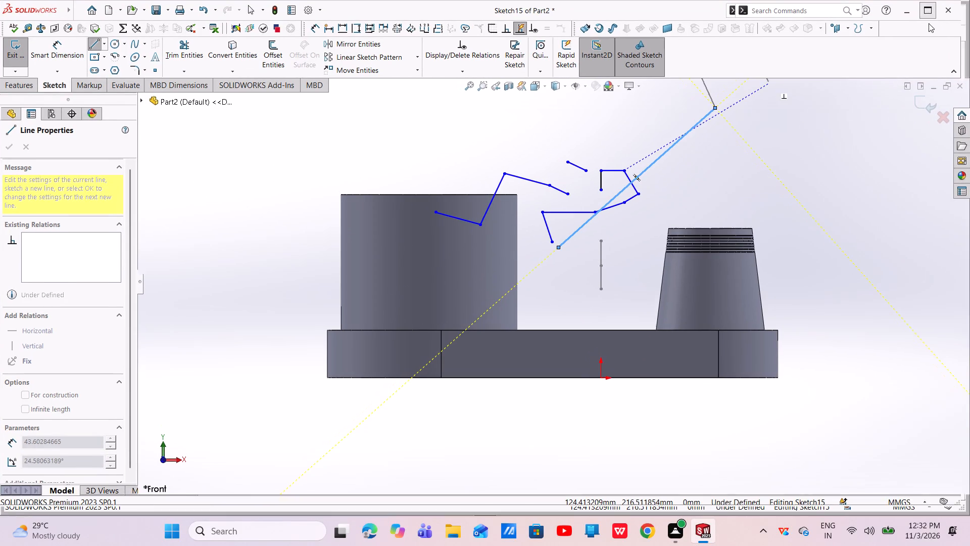
pyautogui.click(549, 284)
pyautogui.click(604, 284)
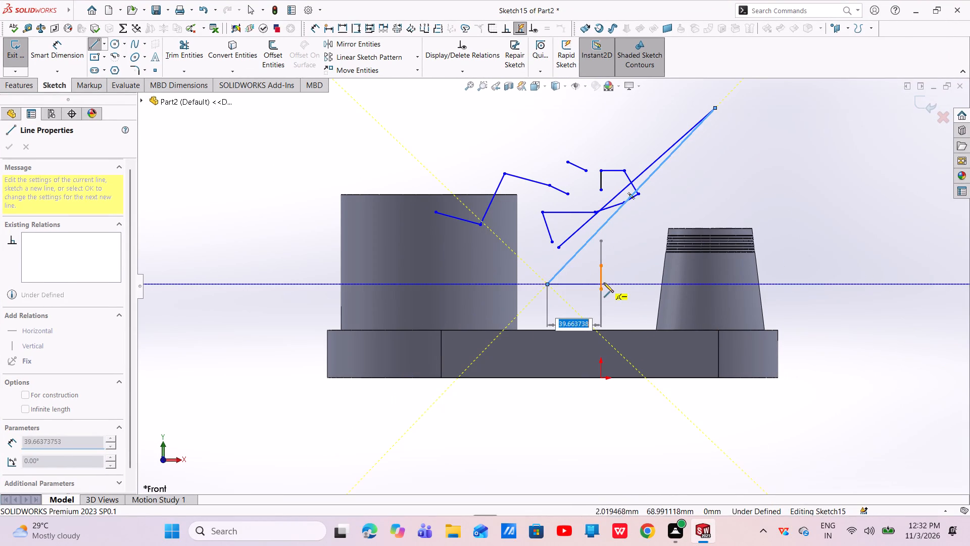
pyautogui.click(585, 239)
pyautogui.moveTo(517, 204); pyautogui.dragTo(512, 202)
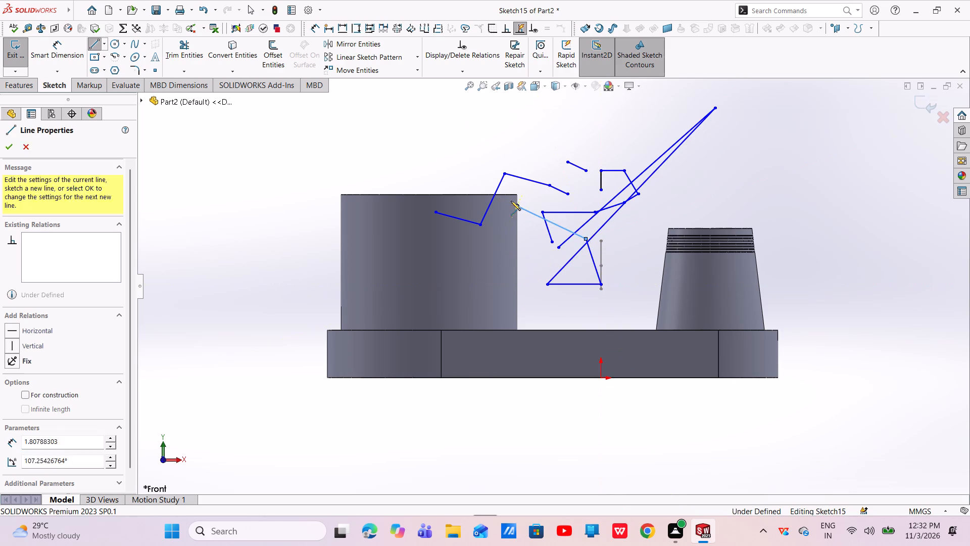
# Draw a string of short, partly disconnected lines from above the large cylinder's edge across the gap to above the tapered boss.
pyautogui.moveTo(542, 173); pyautogui.dragTo(535, 194)
pyautogui.click(566, 190)
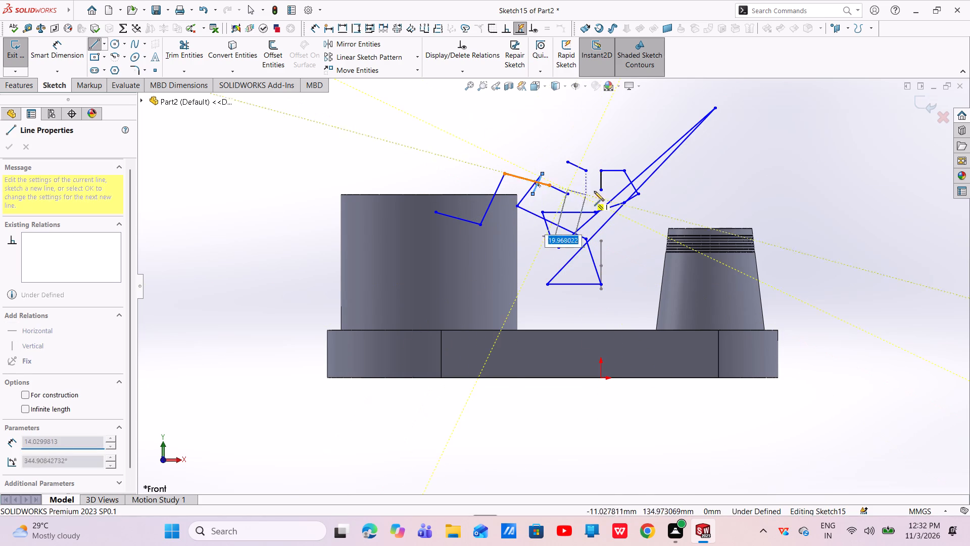
pyautogui.click(596, 191)
pyautogui.click(612, 180)
pyautogui.moveTo(648, 172); pyautogui.dragTo(668, 178)
pyautogui.moveTo(673, 174); pyautogui.dragTo(684, 169)
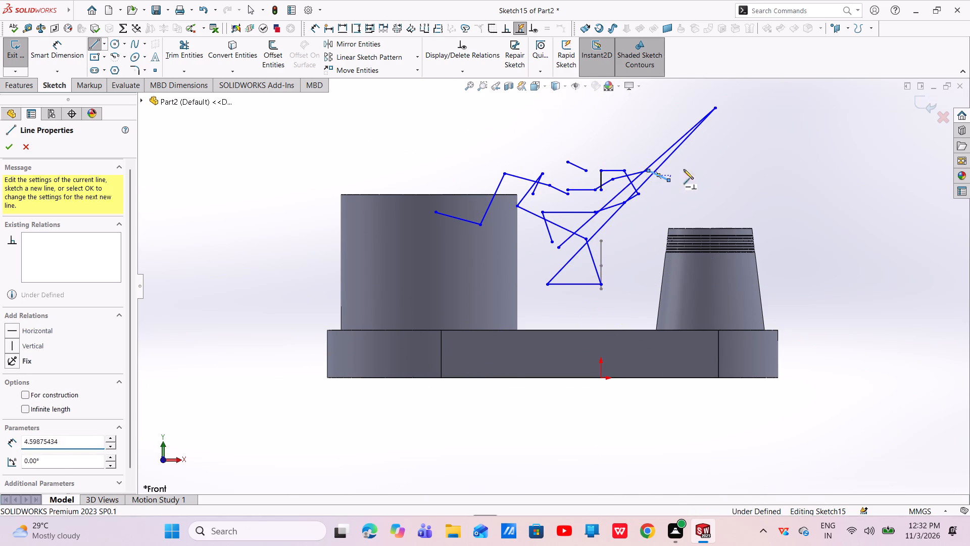
pyautogui.moveTo(684, 169); pyautogui.dragTo(682, 170)
pyautogui.moveTo(705, 163); pyautogui.dragTo(724, 166)
# Start a separate open chain of lines above the tapered boss, with a pointed end beyond it, folding back over the boss.
pyautogui.click(751, 164)
pyautogui.click(819, 159)
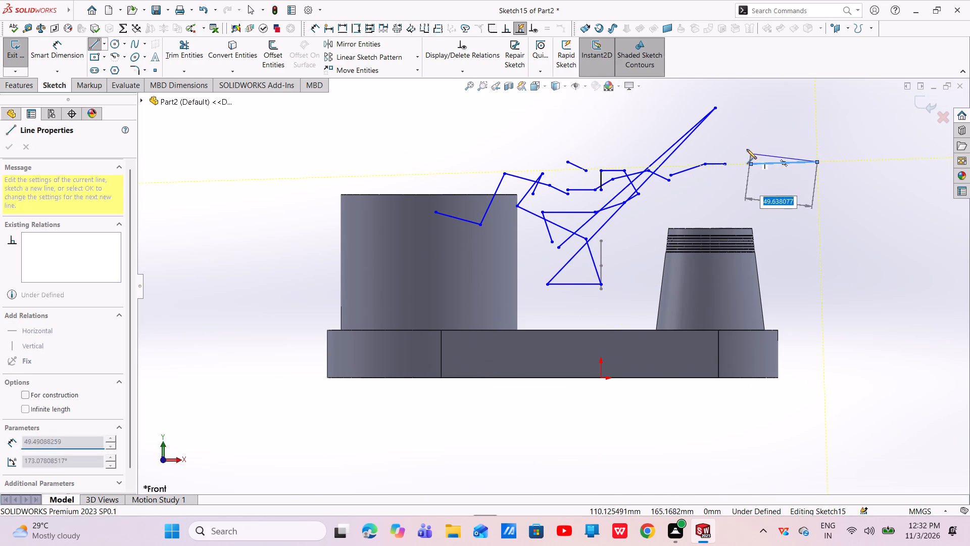
pyautogui.click(745, 146)
pyautogui.click(759, 178)
pyautogui.click(729, 189)
pyautogui.click(702, 193)
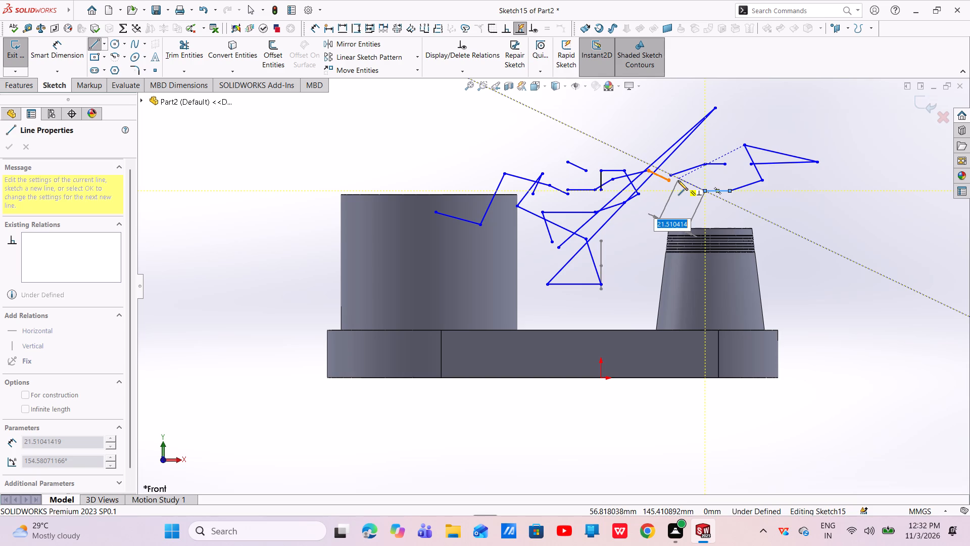
# Continue the chain from above the tapered boss down through the gap and back to the large cylinder's near edge, ending in a horizontal line.
pyautogui.click(639, 220)
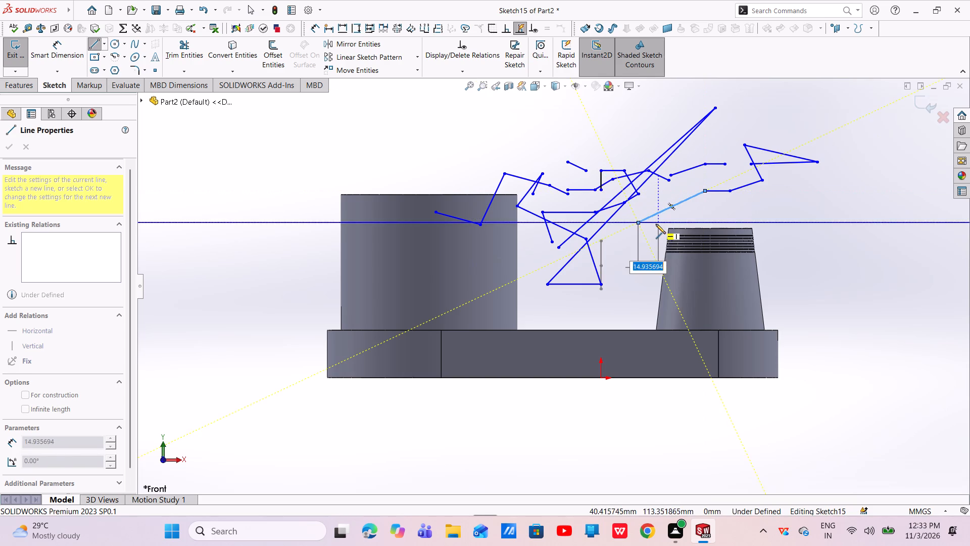
pyautogui.click(656, 224)
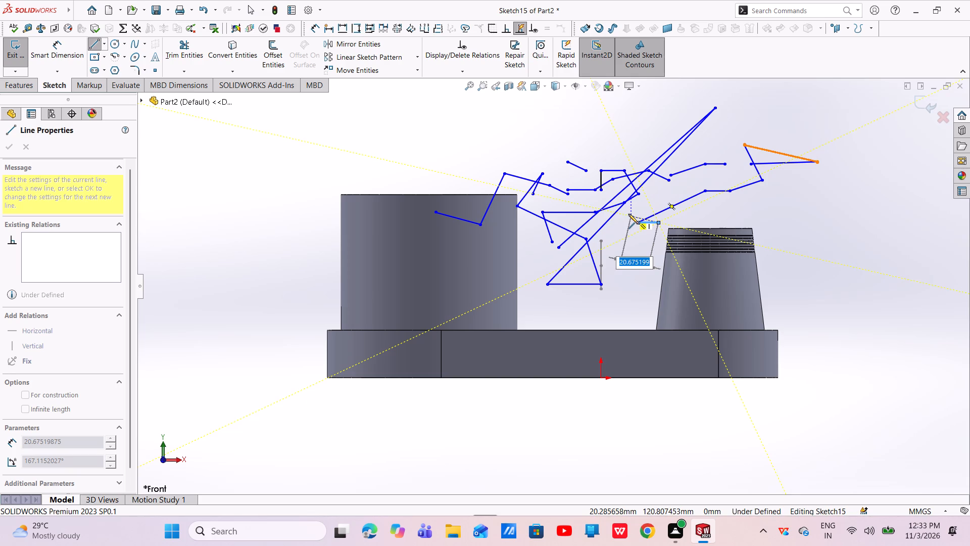
pyautogui.click(624, 211)
pyautogui.click(621, 261)
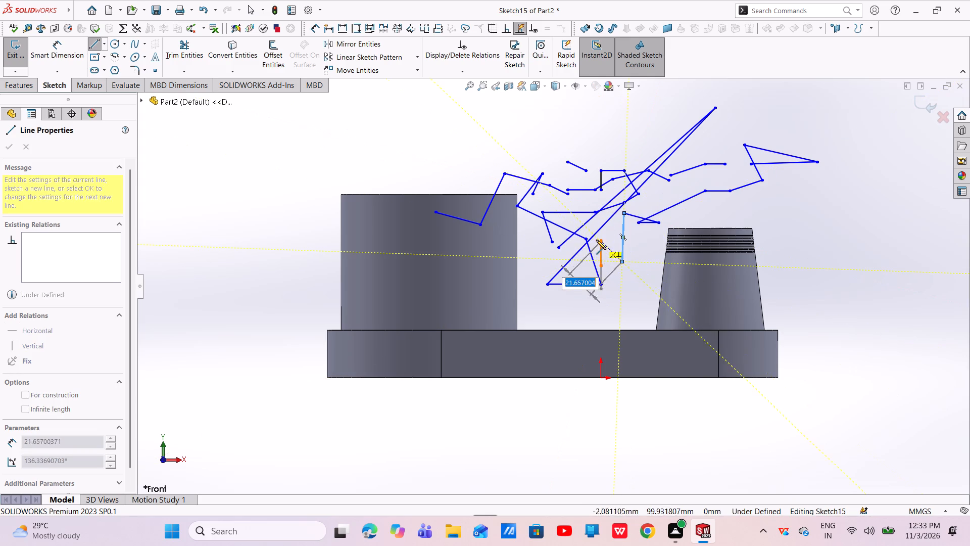
pyautogui.click(595, 238)
pyautogui.click(552, 214)
pyautogui.click(549, 214)
pyautogui.moveTo(516, 210); pyautogui.dragTo(498, 215)
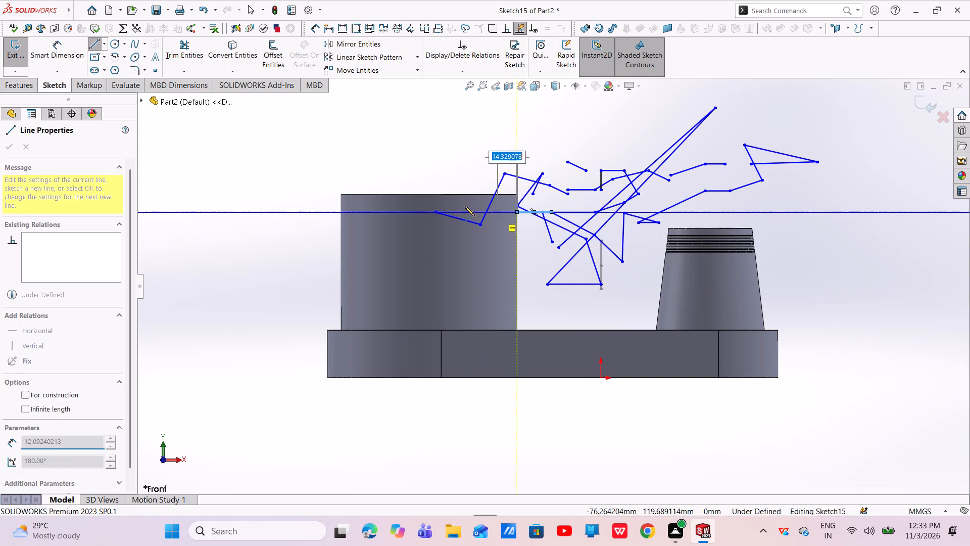
# Draw short separate lines along the upper part of the large cylinder and a sloped one crossing its outer edge.
pyautogui.moveTo(450, 200); pyautogui.dragTo(417, 199)
pyautogui.moveTo(406, 201); pyautogui.dragTo(386, 214)
pyautogui.moveTo(355, 223); pyautogui.dragTo(349, 230)
pyautogui.click(334, 231)
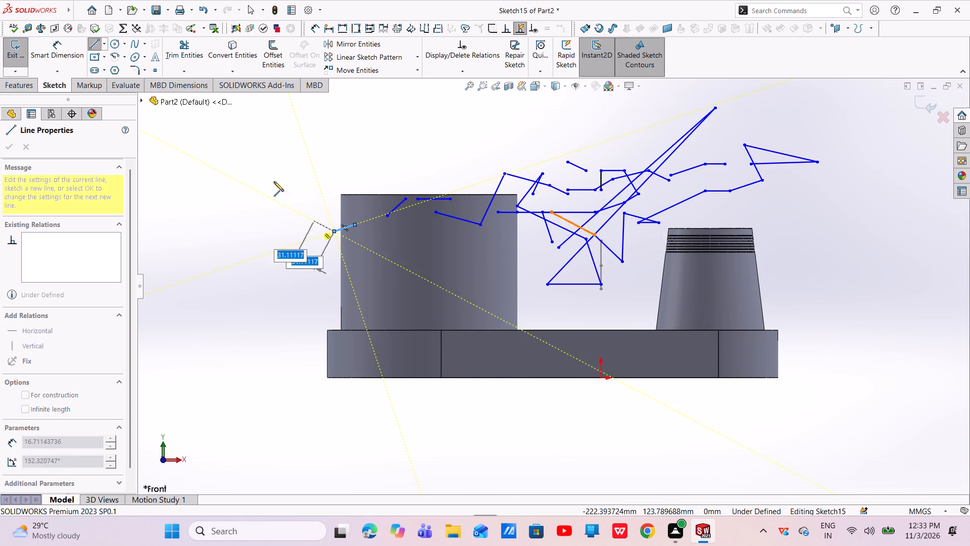
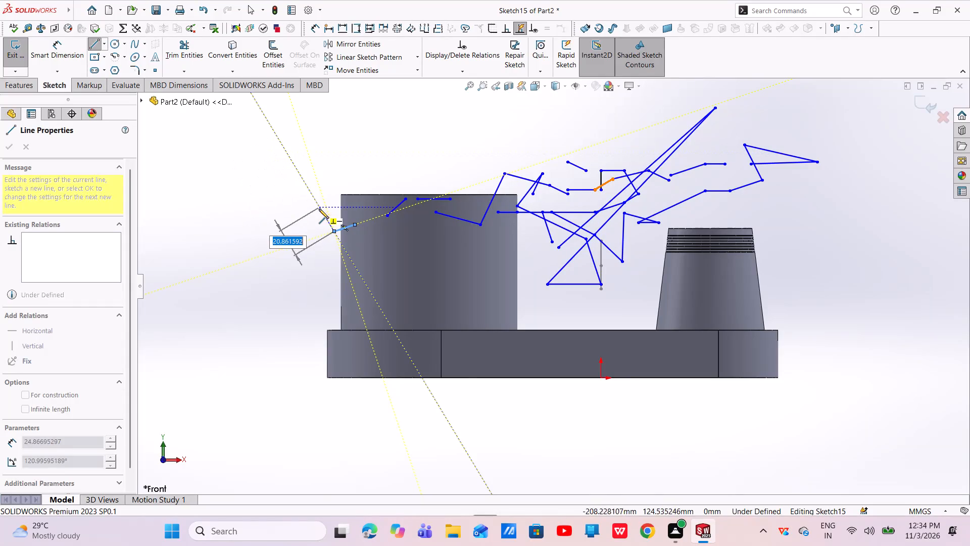
# Sketch a zigzag chain of short lines just outside the large cylinder's outer edge, descending to about mid-height and folding back up.
pyautogui.moveTo(317, 207); pyautogui.dragTo(312, 207)
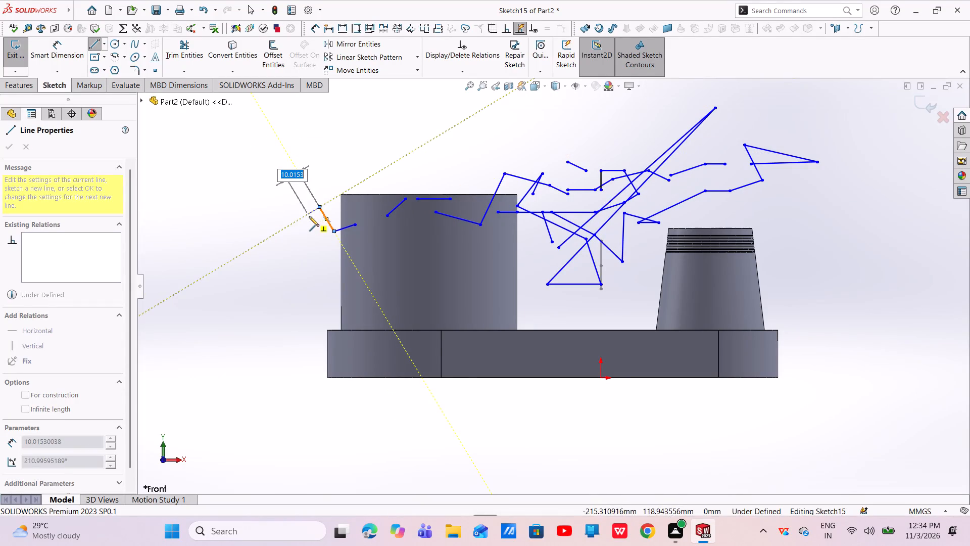
pyautogui.click(308, 222)
pyautogui.moveTo(336, 253); pyautogui.dragTo(339, 260)
pyautogui.moveTo(307, 256); pyautogui.dragTo(301, 255)
pyautogui.moveTo(302, 261); pyautogui.dragTo(303, 267)
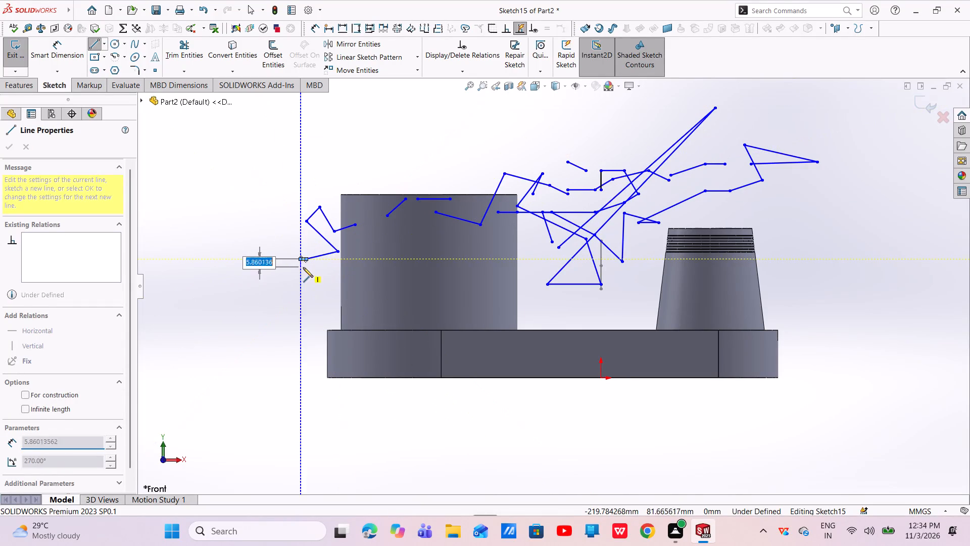
pyautogui.moveTo(305, 275); pyautogui.dragTo(310, 291)
pyautogui.click(310, 291)
pyautogui.moveTo(319, 296); pyautogui.dragTo(312, 291)
pyautogui.click(295, 263)
# Extend the short lines farther outward from the large cylinder, dropping down, then climbing back toward the height of its top face.
pyautogui.moveTo(279, 260); pyautogui.dragTo(274, 266)
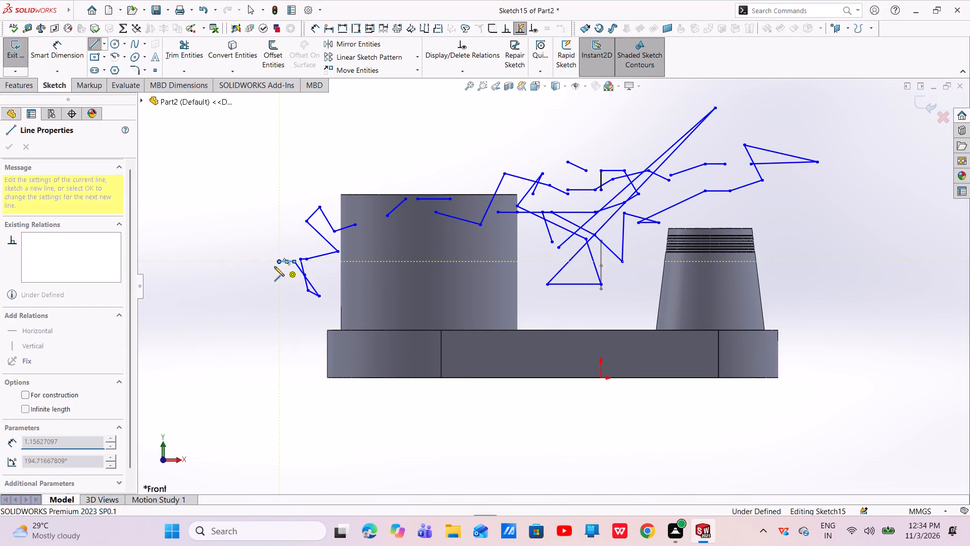
pyautogui.moveTo(276, 275); pyautogui.dragTo(279, 295)
pyautogui.click(270, 288)
pyautogui.moveTo(260, 269); pyautogui.dragTo(248, 242)
pyautogui.moveTo(250, 238); pyautogui.dragTo(258, 241)
pyautogui.click(262, 243)
pyautogui.click(267, 224)
pyautogui.click(267, 224)
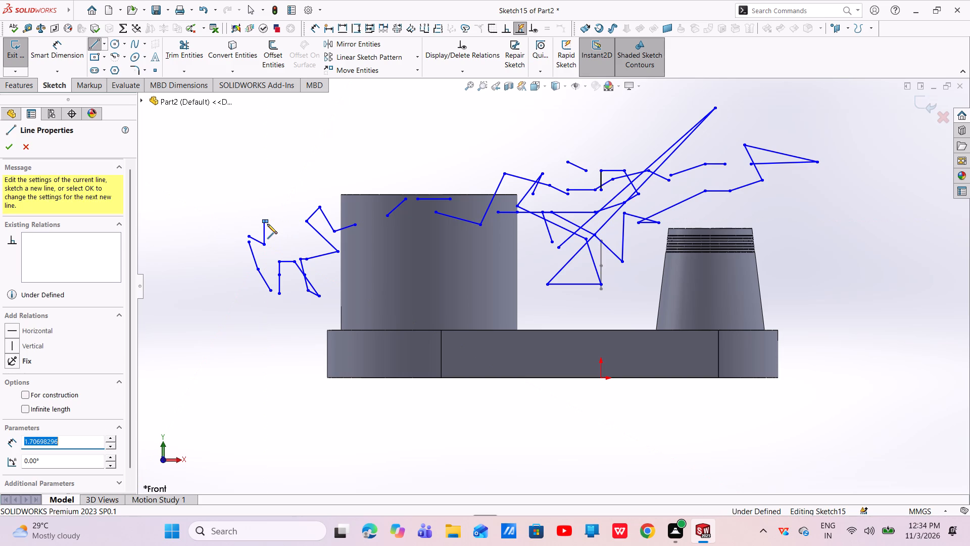
pyautogui.click(284, 210)
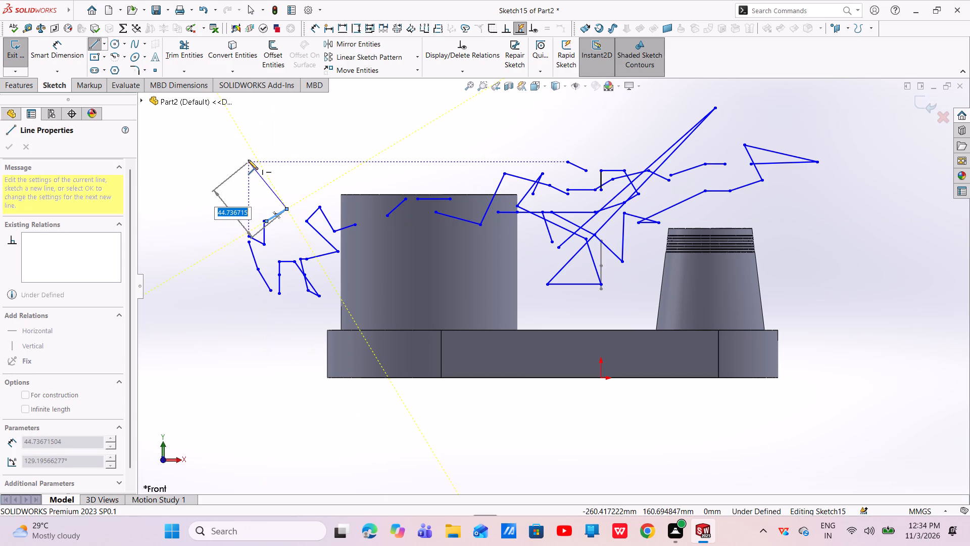
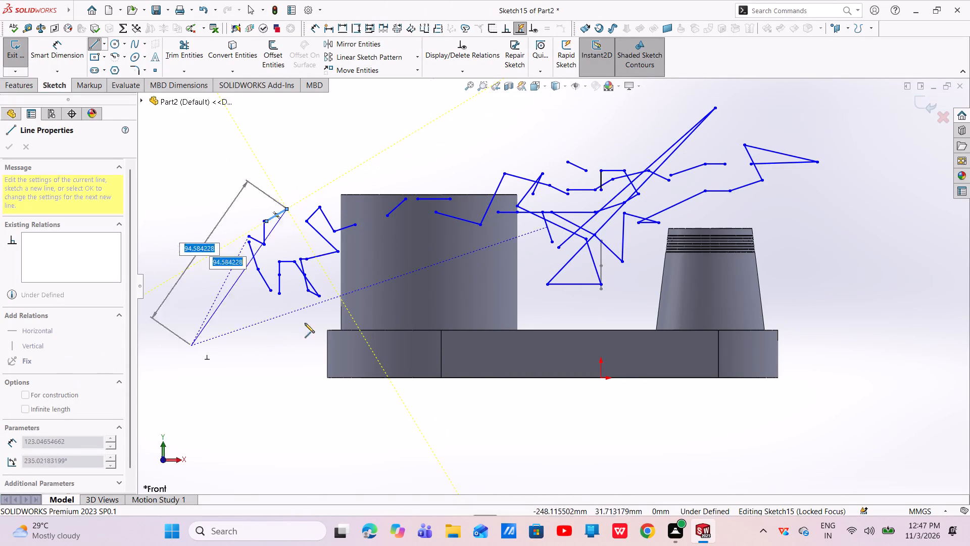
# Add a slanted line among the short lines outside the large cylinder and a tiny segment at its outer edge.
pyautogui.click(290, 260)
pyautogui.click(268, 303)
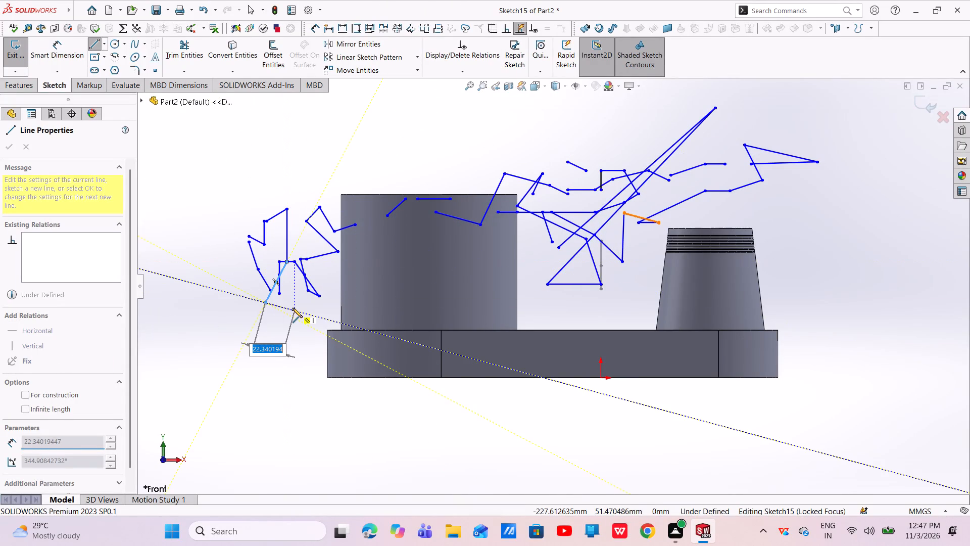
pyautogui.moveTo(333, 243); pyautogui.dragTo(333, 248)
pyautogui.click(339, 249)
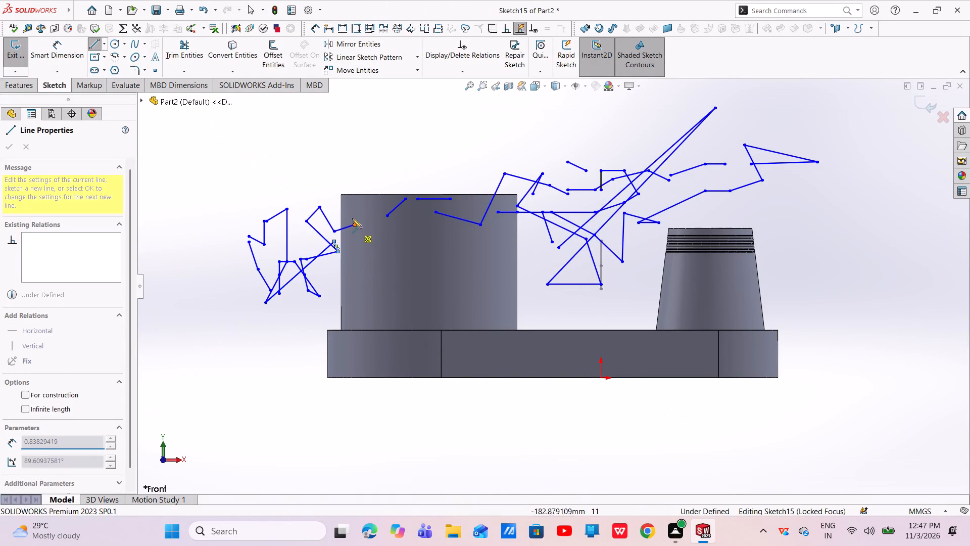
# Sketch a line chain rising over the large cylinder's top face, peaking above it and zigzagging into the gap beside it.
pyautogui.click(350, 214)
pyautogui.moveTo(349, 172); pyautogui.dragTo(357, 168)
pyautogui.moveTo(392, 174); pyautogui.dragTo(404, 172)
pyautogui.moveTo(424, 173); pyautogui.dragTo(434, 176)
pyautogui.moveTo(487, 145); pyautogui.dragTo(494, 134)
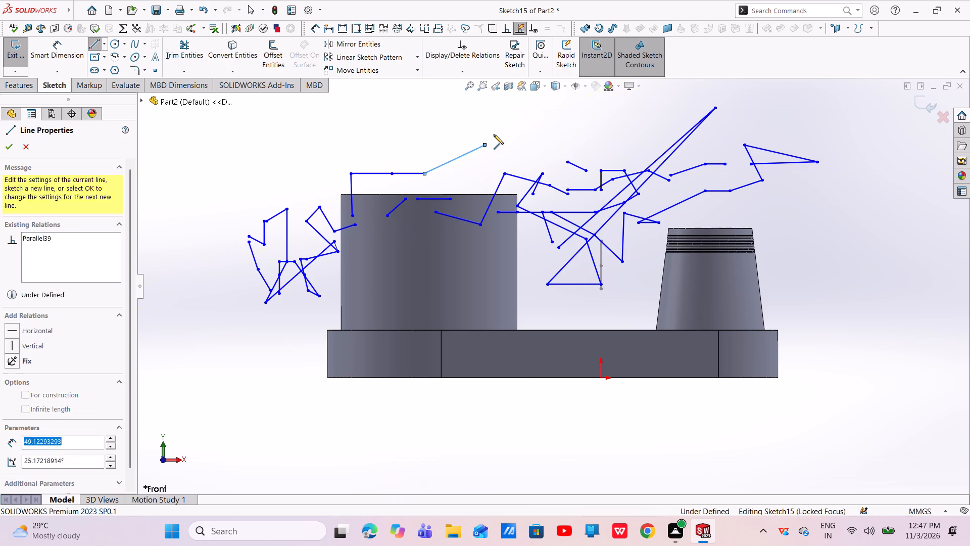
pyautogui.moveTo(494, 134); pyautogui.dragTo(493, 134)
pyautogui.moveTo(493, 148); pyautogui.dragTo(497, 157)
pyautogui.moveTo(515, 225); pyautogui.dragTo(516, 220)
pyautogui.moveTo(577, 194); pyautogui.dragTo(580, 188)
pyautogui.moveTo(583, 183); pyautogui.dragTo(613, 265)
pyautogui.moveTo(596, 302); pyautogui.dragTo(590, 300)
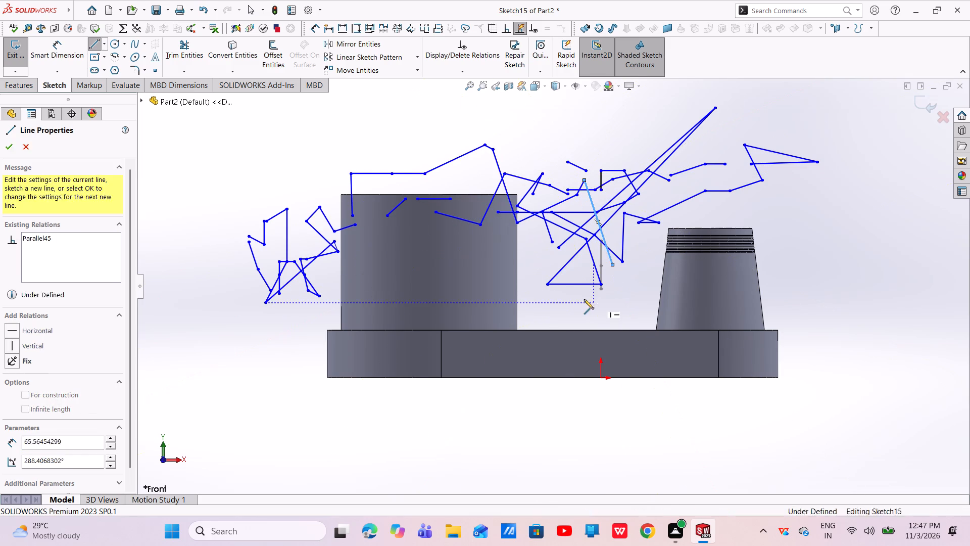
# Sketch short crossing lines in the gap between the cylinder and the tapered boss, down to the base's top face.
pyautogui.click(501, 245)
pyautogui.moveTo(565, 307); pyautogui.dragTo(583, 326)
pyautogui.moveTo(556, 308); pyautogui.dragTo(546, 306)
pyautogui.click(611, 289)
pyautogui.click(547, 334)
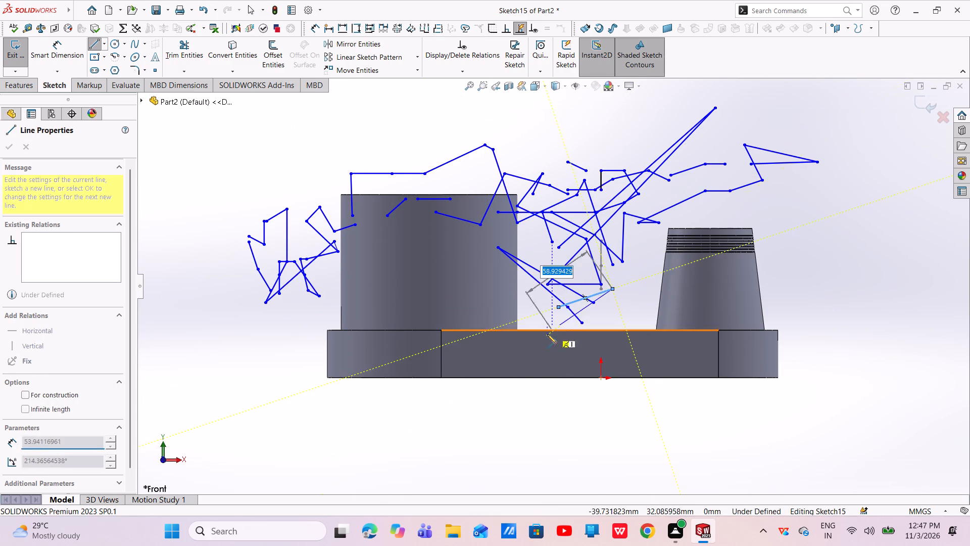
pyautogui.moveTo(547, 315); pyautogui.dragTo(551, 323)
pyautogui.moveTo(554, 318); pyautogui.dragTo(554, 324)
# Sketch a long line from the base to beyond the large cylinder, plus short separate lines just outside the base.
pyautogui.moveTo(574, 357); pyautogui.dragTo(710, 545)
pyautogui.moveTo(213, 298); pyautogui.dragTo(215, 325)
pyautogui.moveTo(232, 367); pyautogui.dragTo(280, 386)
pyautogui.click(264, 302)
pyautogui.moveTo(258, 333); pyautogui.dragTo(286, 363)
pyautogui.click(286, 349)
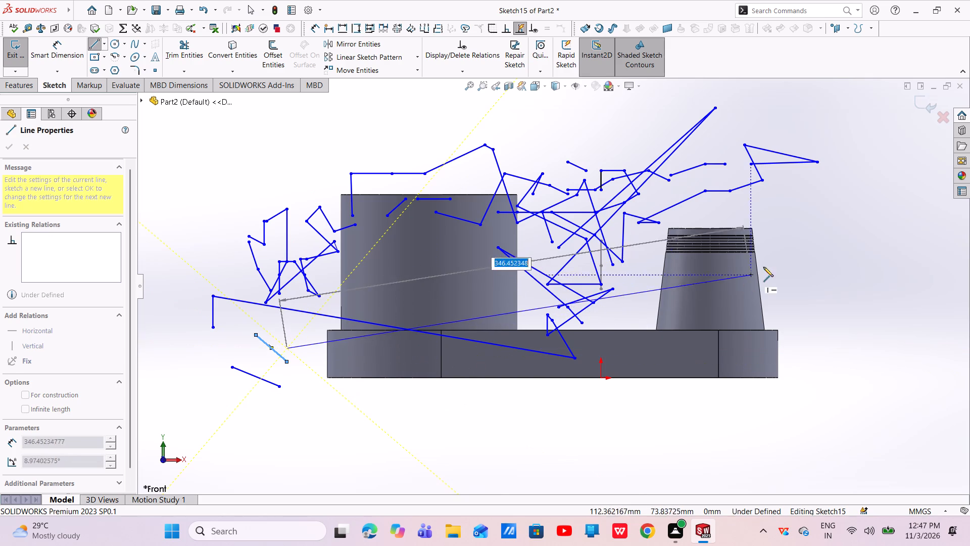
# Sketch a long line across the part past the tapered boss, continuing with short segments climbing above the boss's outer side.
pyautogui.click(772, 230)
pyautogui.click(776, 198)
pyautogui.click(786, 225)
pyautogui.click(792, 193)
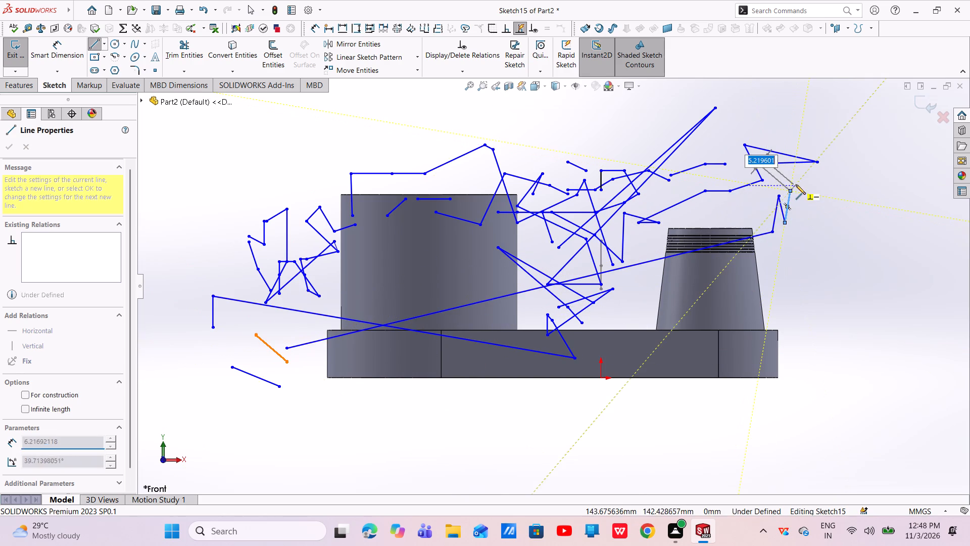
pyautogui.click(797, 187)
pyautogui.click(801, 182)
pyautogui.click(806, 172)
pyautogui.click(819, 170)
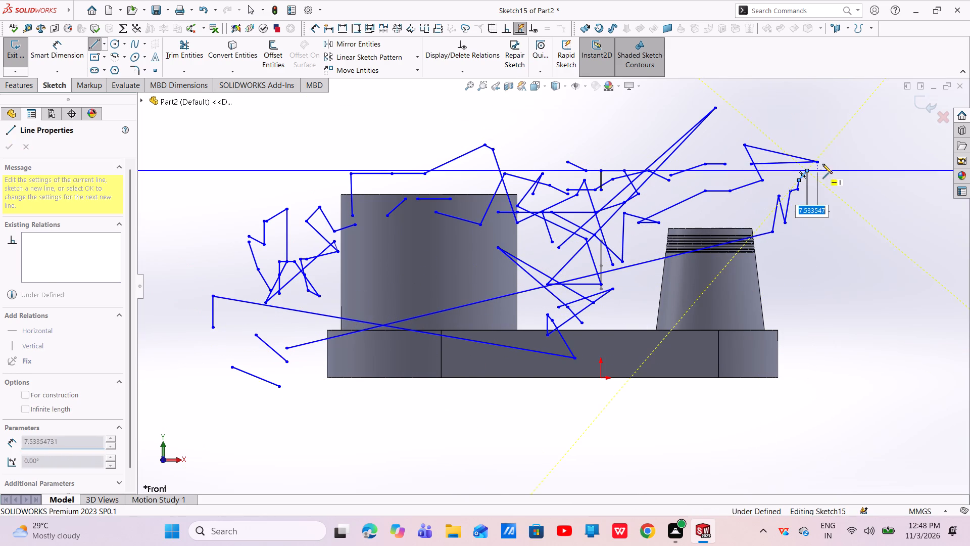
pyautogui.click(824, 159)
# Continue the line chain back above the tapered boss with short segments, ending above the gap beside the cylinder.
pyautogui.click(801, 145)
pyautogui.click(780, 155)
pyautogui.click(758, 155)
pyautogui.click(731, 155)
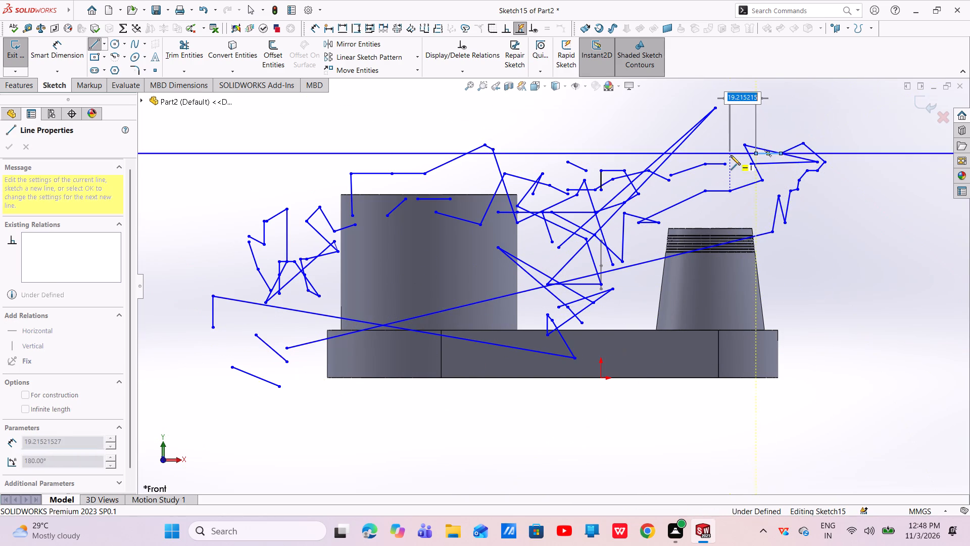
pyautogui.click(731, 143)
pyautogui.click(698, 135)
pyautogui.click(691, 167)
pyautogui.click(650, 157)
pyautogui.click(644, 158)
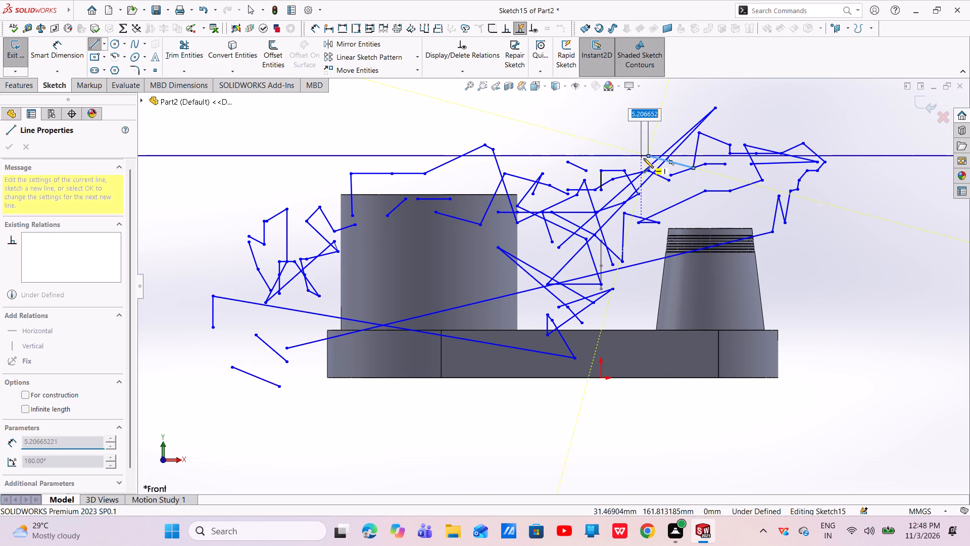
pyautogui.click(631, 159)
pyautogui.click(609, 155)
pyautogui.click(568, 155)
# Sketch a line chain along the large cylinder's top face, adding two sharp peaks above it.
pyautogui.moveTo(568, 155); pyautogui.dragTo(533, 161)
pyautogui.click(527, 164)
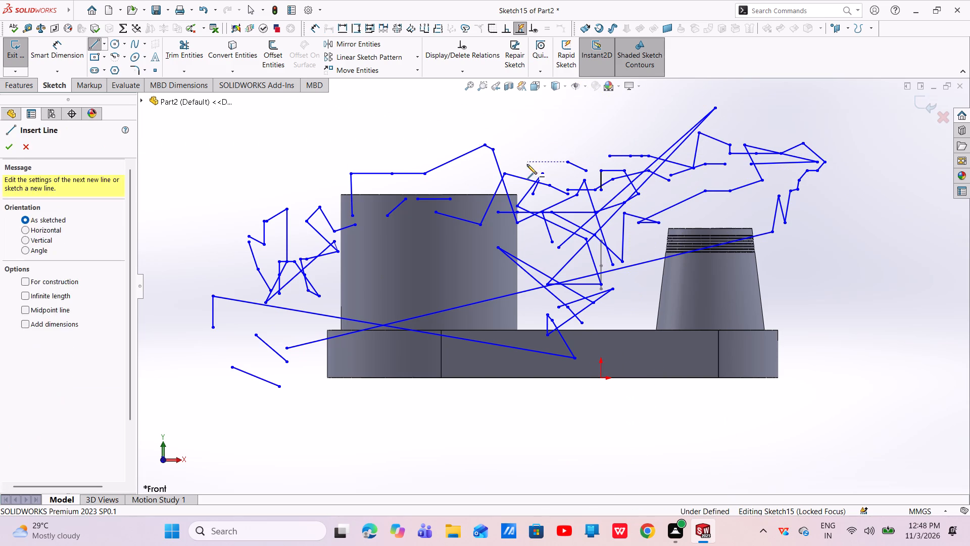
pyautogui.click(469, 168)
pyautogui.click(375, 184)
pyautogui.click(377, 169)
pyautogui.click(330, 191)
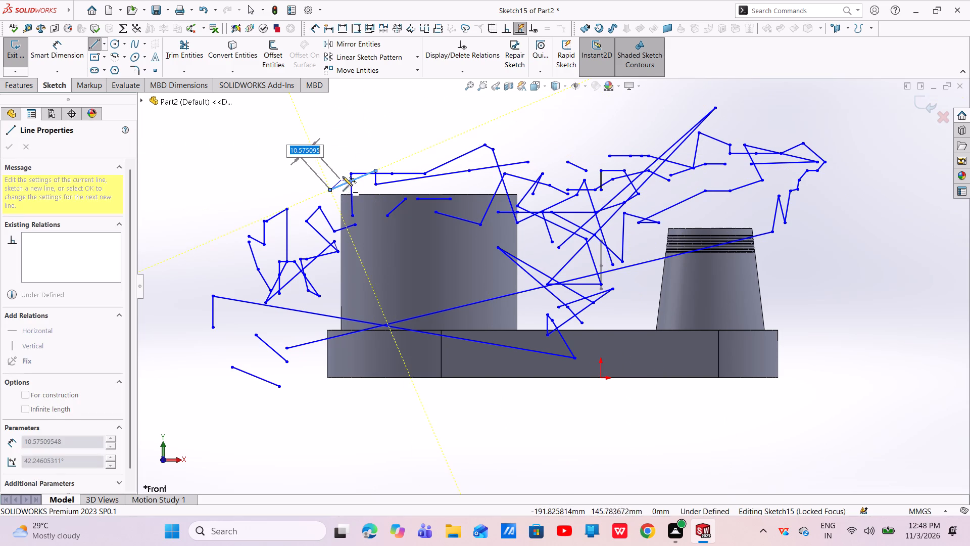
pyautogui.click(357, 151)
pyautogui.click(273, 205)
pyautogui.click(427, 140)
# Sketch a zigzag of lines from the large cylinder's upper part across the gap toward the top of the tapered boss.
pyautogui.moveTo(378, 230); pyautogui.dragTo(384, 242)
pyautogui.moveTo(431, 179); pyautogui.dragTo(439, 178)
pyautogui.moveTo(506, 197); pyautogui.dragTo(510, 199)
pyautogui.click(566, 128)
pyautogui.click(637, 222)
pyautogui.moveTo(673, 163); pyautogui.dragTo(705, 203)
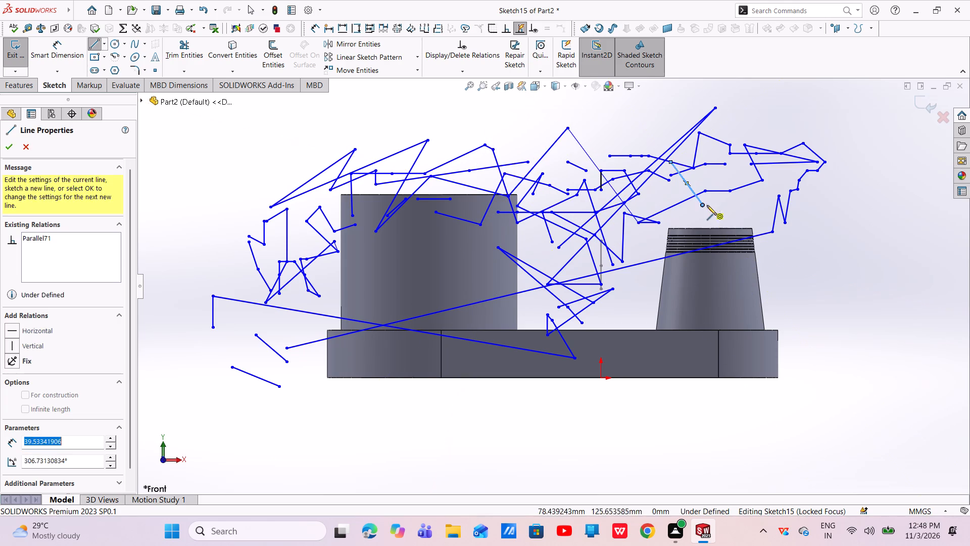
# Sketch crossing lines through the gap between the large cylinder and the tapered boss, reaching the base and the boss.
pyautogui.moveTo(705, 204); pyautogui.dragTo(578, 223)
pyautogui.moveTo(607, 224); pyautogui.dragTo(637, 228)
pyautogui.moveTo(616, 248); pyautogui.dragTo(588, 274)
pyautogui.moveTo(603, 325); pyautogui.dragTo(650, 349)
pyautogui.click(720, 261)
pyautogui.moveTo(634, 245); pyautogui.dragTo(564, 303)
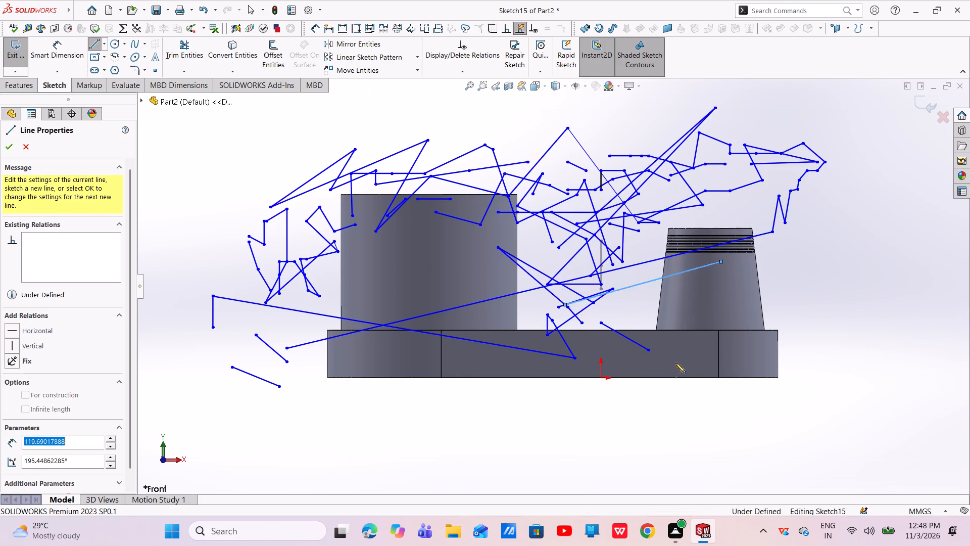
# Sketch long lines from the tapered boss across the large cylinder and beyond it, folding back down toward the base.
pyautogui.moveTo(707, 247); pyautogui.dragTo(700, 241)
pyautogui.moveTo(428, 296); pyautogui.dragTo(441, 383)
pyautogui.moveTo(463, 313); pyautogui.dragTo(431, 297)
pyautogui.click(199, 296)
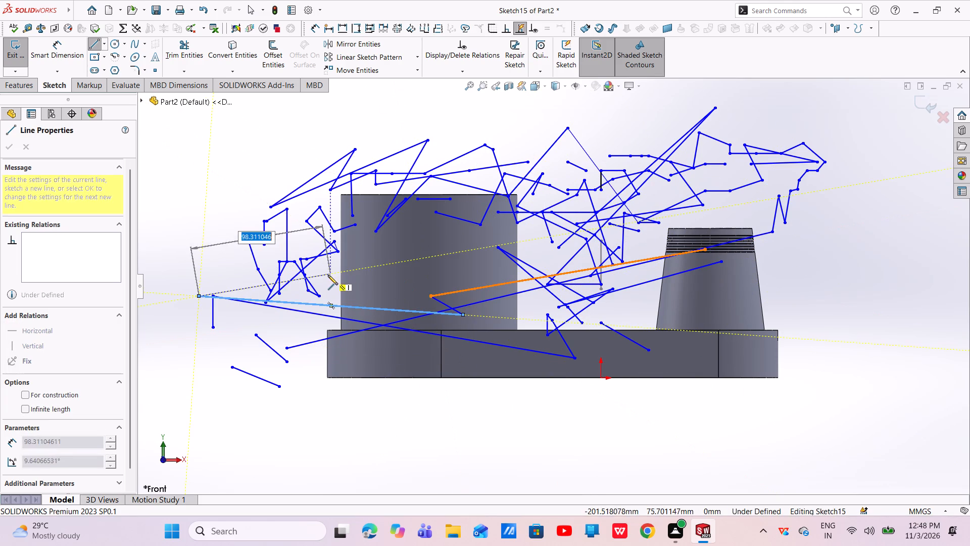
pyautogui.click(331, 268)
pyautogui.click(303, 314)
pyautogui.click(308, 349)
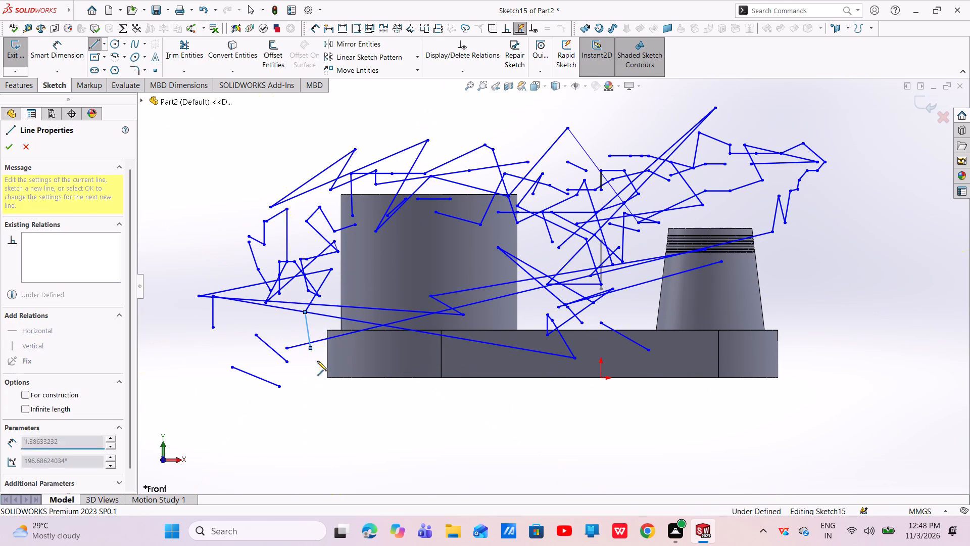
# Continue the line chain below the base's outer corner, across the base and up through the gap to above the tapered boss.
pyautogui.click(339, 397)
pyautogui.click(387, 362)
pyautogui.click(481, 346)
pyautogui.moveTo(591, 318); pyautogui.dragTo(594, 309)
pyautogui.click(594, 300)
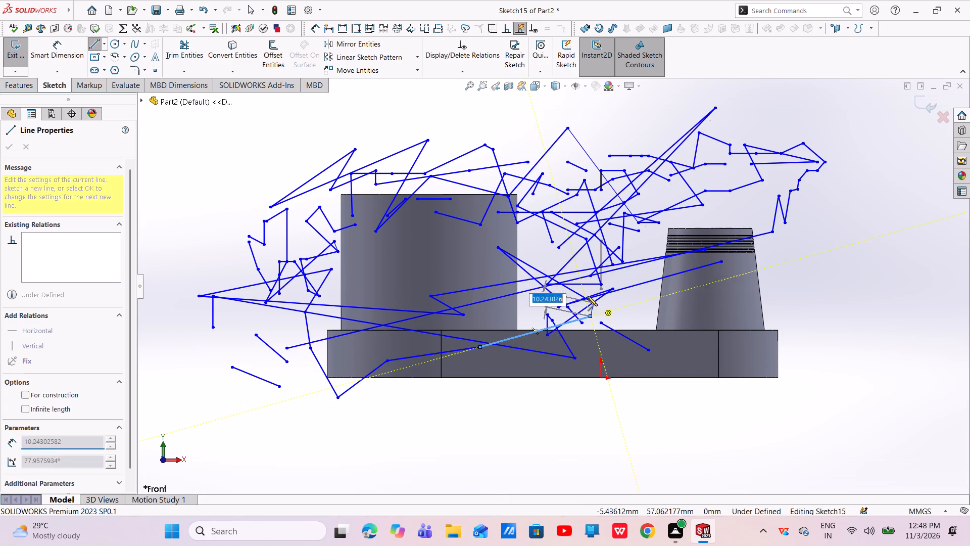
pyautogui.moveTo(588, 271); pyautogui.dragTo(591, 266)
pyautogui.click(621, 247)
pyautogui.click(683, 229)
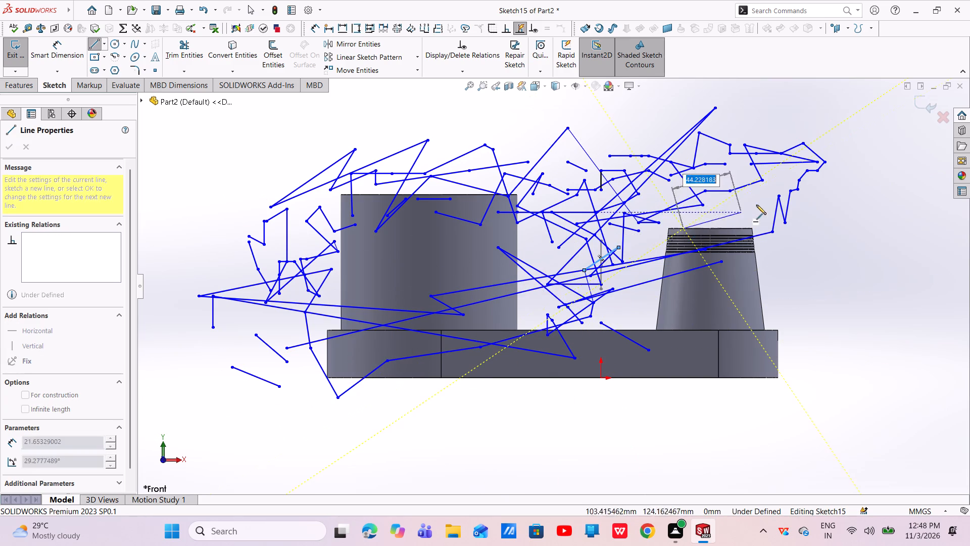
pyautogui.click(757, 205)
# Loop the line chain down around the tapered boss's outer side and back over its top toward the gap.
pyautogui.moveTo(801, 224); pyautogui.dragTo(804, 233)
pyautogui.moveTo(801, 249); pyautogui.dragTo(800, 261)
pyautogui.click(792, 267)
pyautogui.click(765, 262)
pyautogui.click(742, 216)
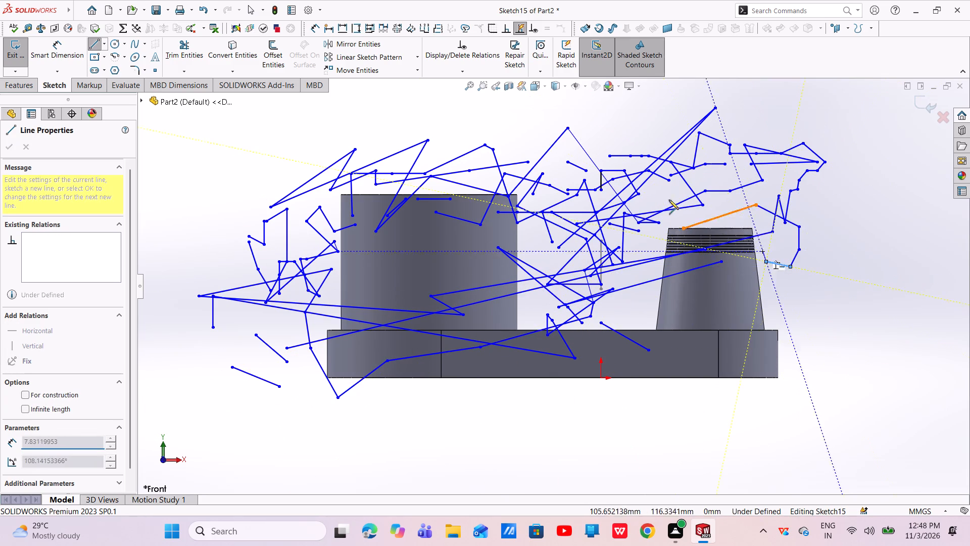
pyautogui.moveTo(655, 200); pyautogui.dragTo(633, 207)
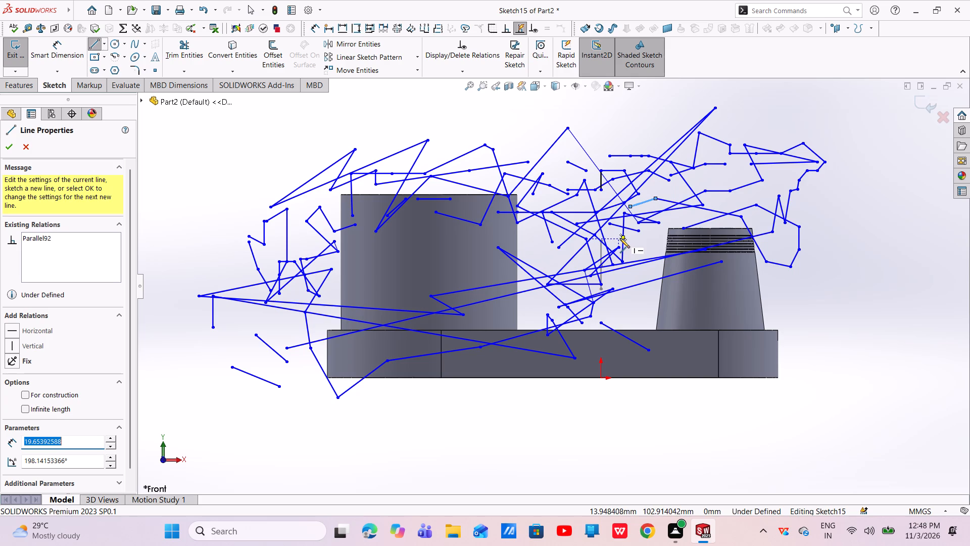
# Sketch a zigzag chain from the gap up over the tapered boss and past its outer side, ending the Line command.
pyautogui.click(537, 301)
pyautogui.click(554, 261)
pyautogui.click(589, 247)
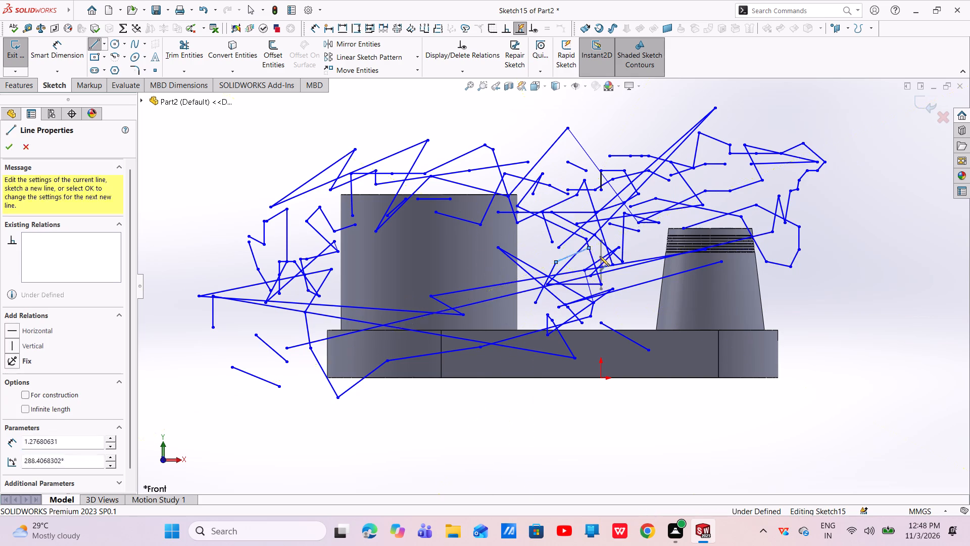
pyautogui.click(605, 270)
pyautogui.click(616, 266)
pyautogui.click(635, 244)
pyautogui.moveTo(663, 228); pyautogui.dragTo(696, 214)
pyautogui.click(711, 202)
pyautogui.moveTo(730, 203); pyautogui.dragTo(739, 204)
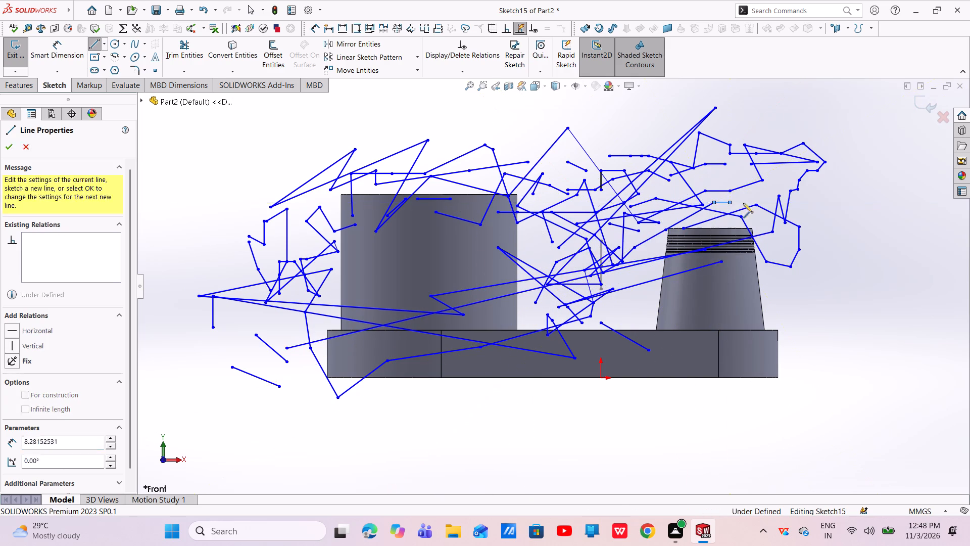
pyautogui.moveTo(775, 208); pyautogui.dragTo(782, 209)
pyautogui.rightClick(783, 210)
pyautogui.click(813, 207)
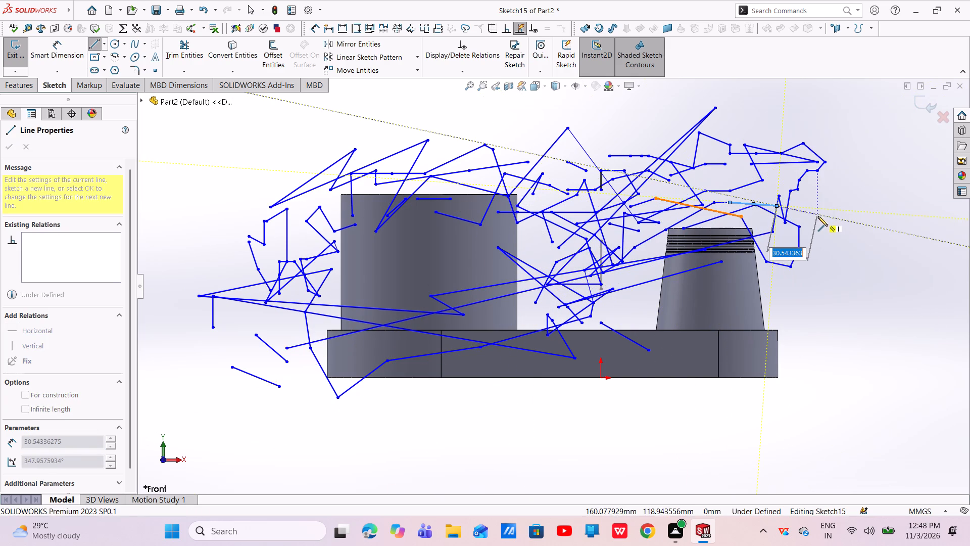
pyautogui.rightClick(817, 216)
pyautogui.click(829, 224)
# Select all the lines sketched around the cylinder and tapered boss in Sketch15 and delete them.
pyautogui.moveTo(831, 332); pyautogui.dragTo(283, 114)
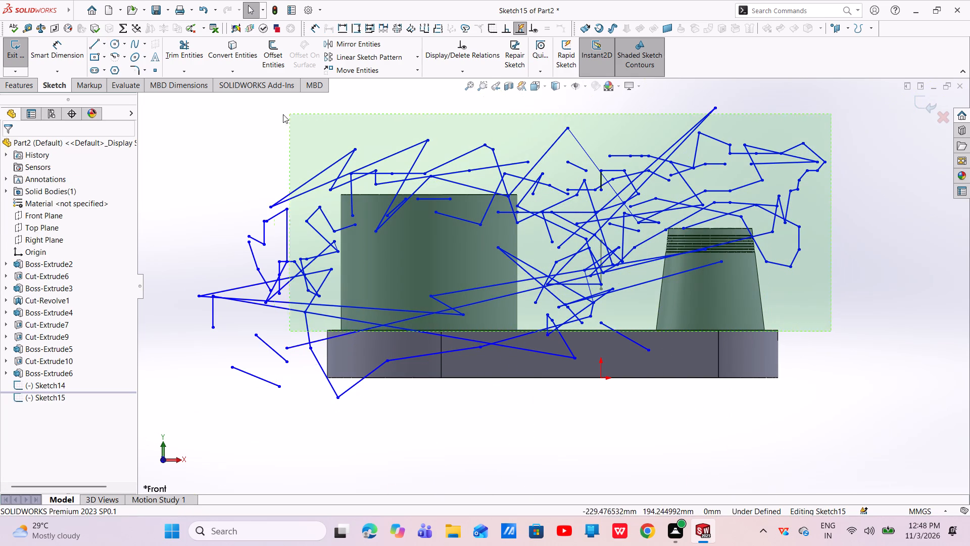
pyautogui.moveTo(283, 114); pyautogui.dragTo(219, 128)
pyautogui.rightClick(363, 217)
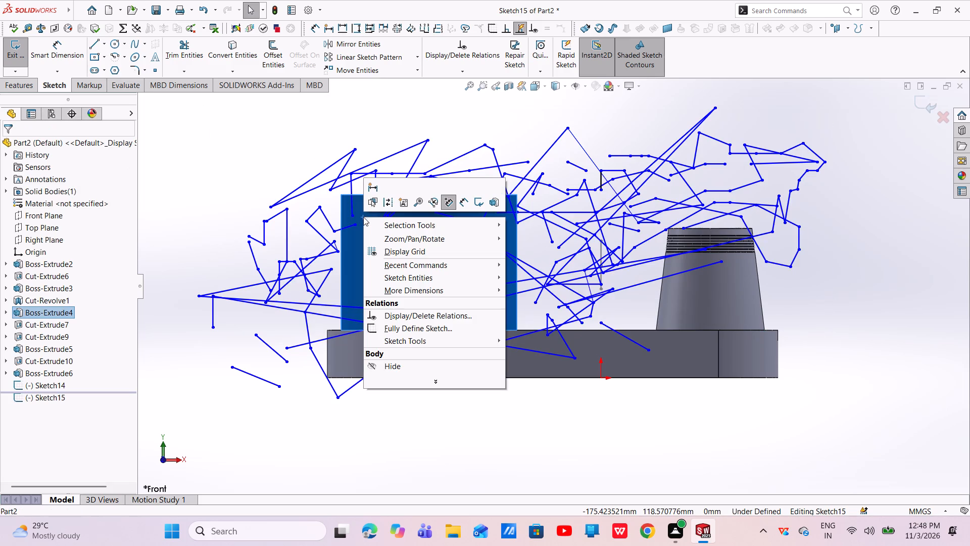
pyautogui.click(148, 270)
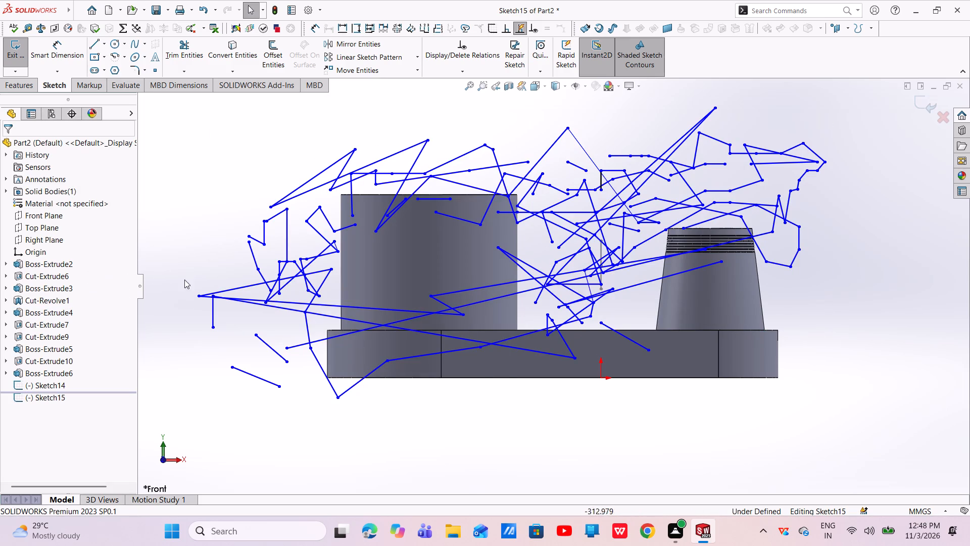
pyautogui.moveTo(830, 433); pyautogui.dragTo(311, 129)
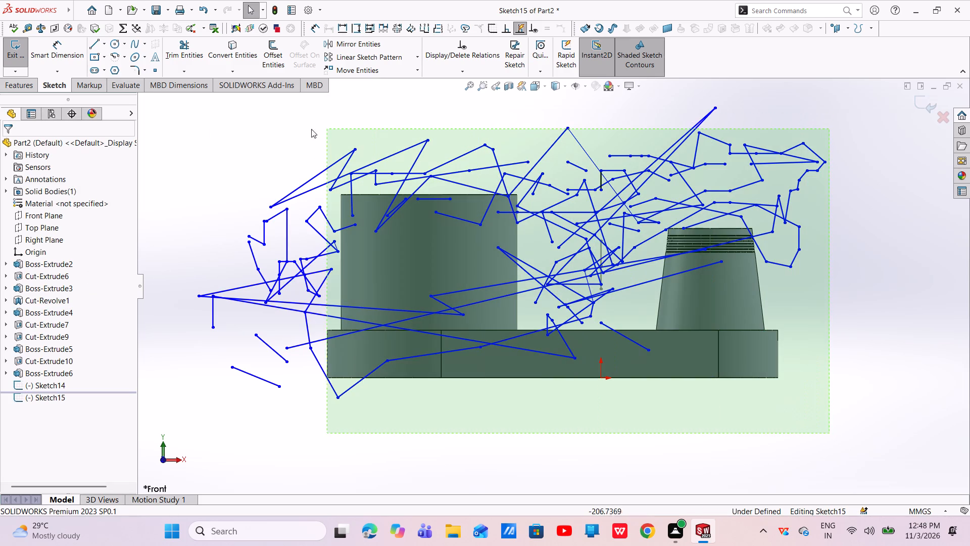
pyautogui.moveTo(311, 129); pyautogui.dragTo(198, 71)
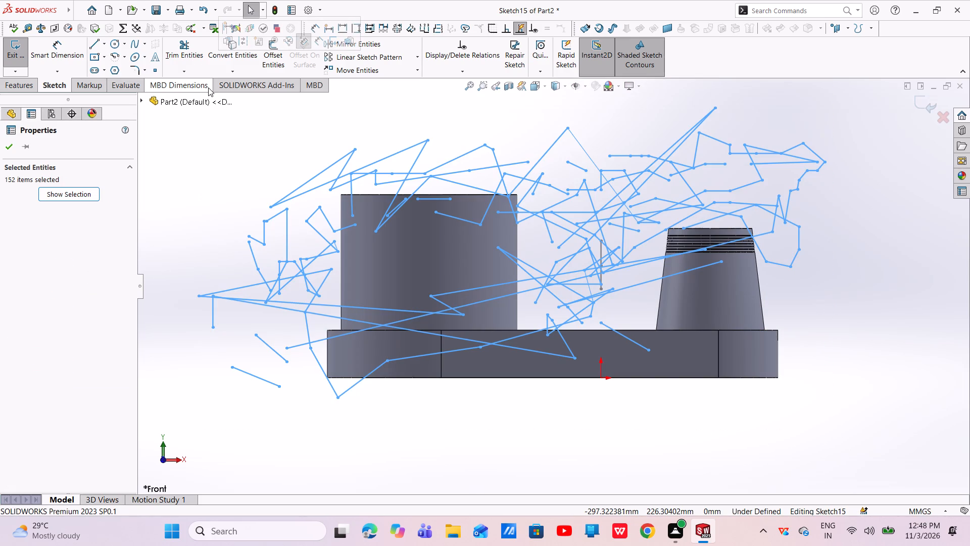
pyautogui.press('Delete')
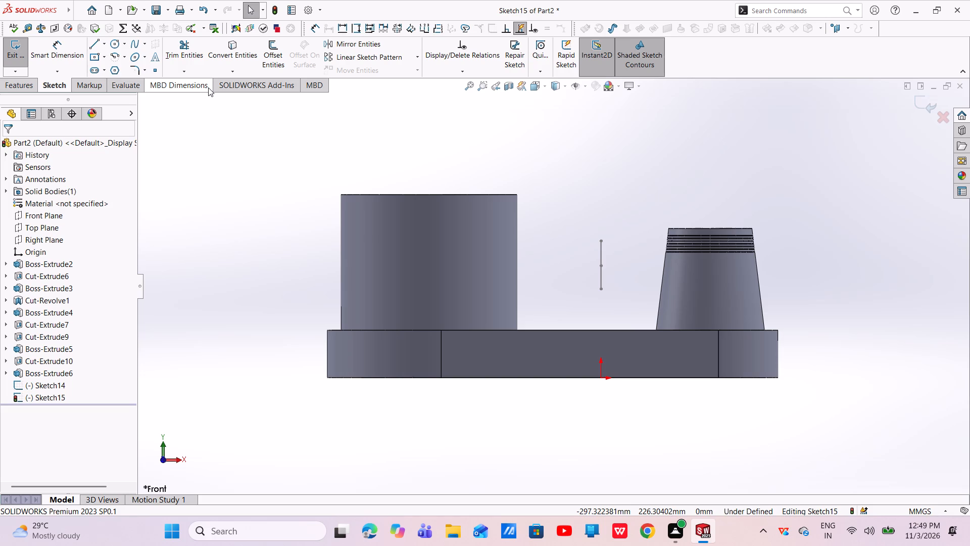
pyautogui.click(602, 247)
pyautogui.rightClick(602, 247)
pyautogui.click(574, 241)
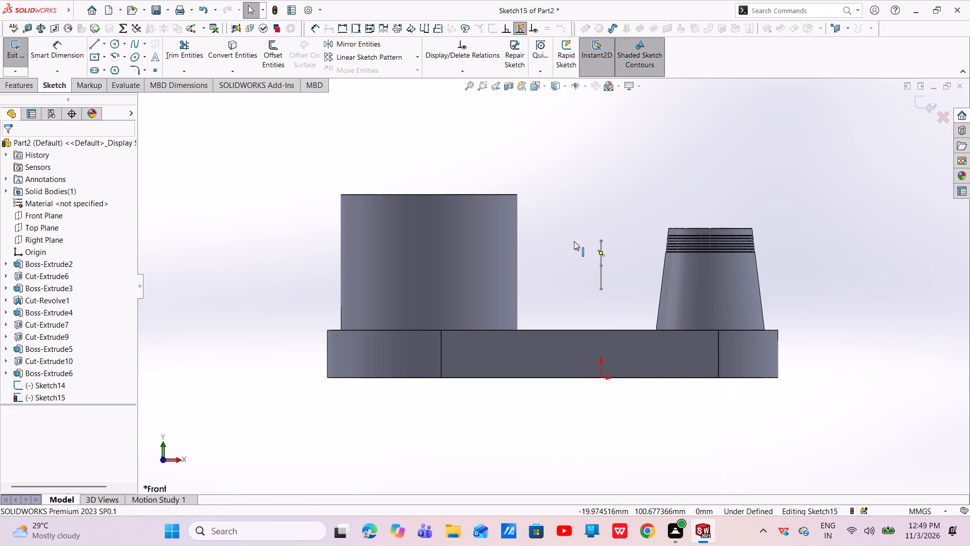
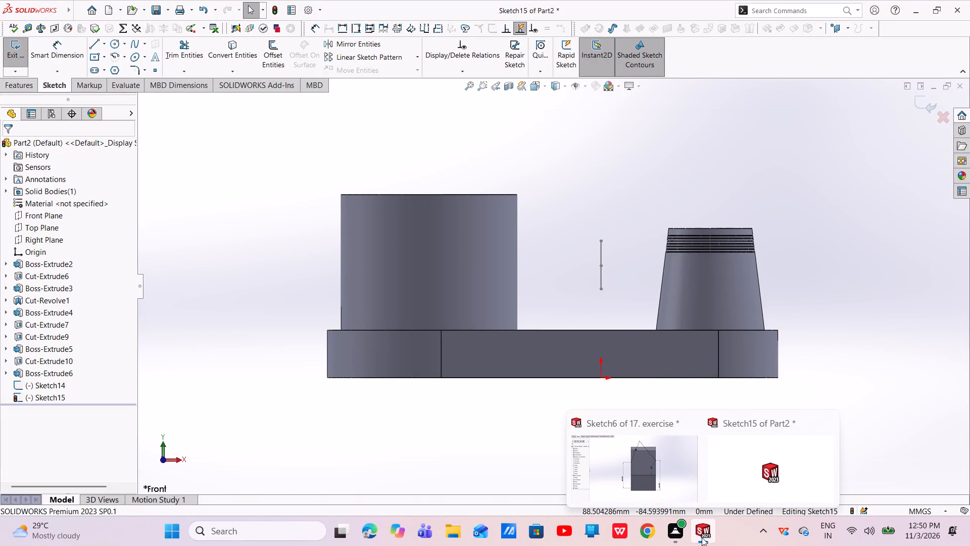
# Switch to the 17. exercise part and examine the open Sketch6 profile against the solid body from an angled view.
pyautogui.click(736, 485)
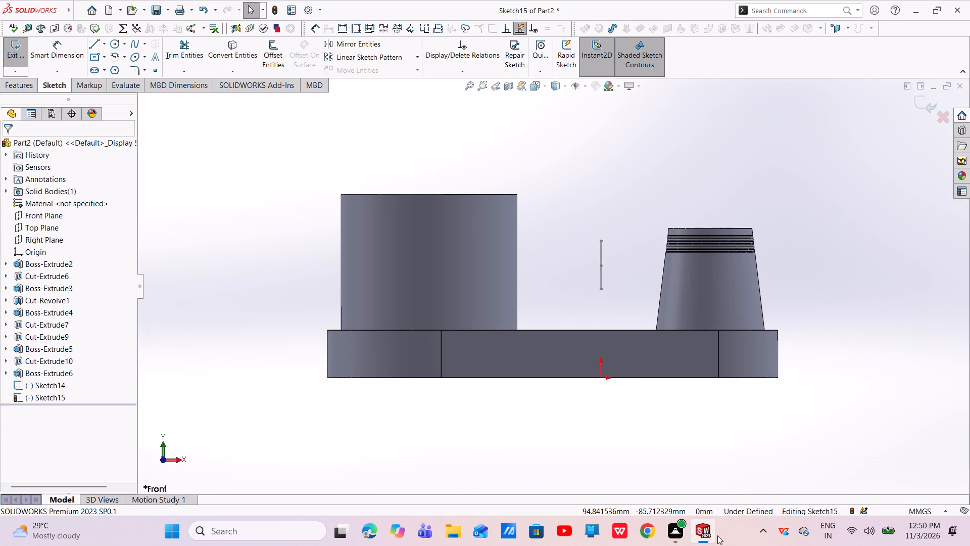
pyautogui.click(668, 473)
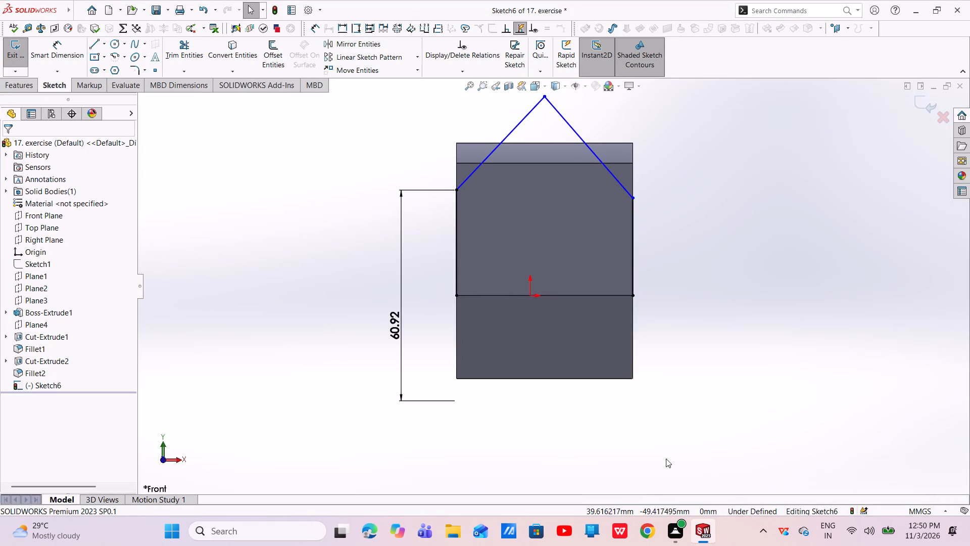
pyautogui.scroll(-1, 614, 206)
pyautogui.scroll(2, 614, 207)
pyautogui.scroll(-2, 609, 211)
pyautogui.scroll(4, 582, 219)
pyautogui.scroll(-2, 582, 219)
pyautogui.moveTo(603, 251); pyautogui.dragTo(573, 256, button='middle')
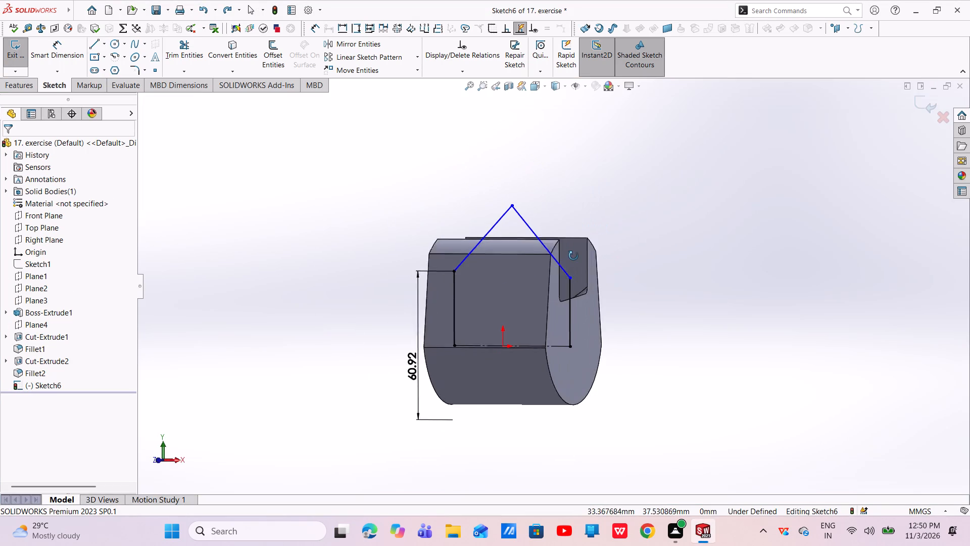
pyautogui.moveTo(573, 256); pyautogui.dragTo(591, 330, button='middle')
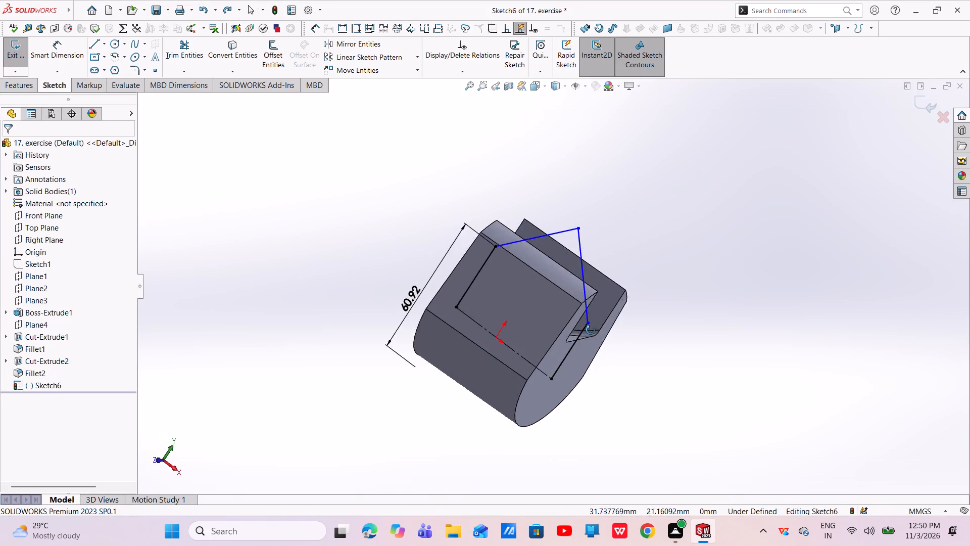
pyautogui.moveTo(591, 330); pyautogui.dragTo(592, 332, button='middle')
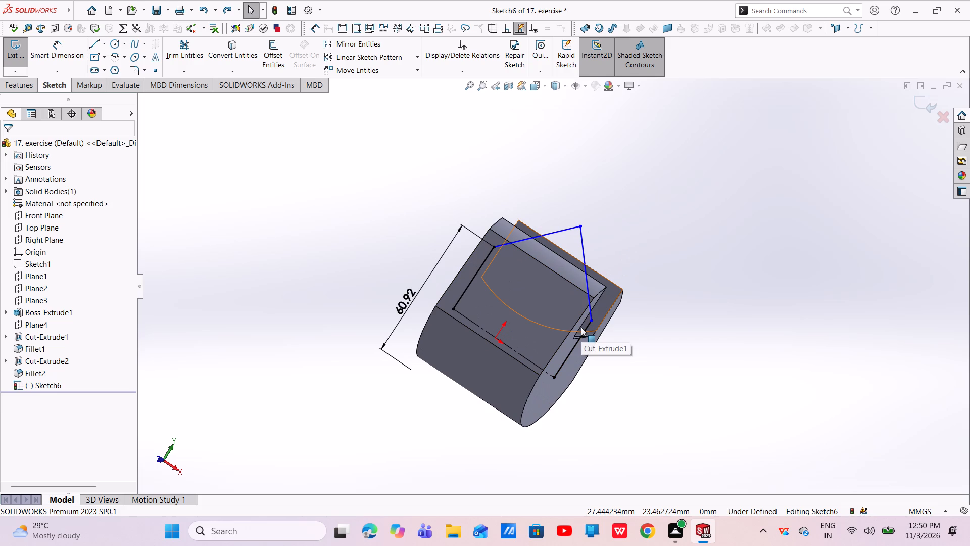
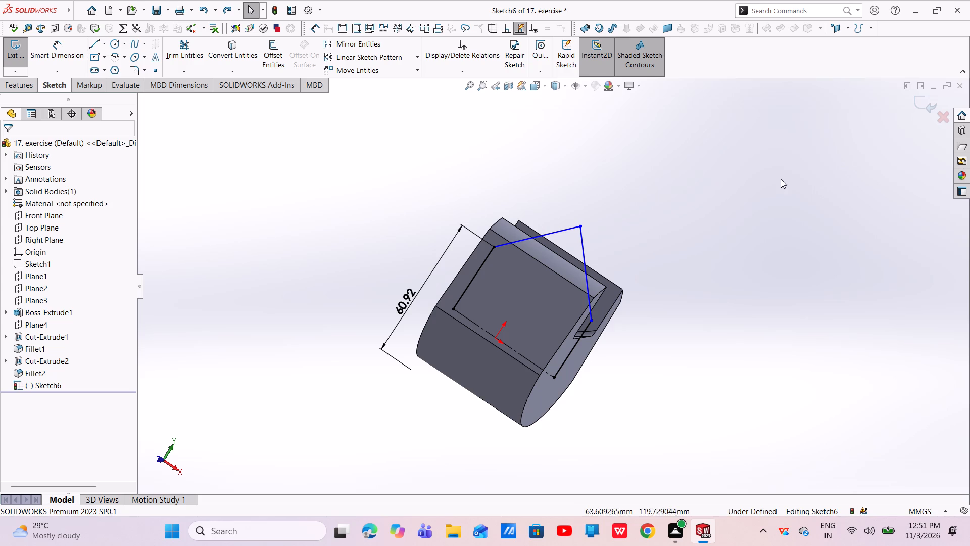
# View Sketch6 face-on and set the dimension at the left end of the profile to 40 mm.
pyautogui.click(50, 384)
pyautogui.click(73, 371)
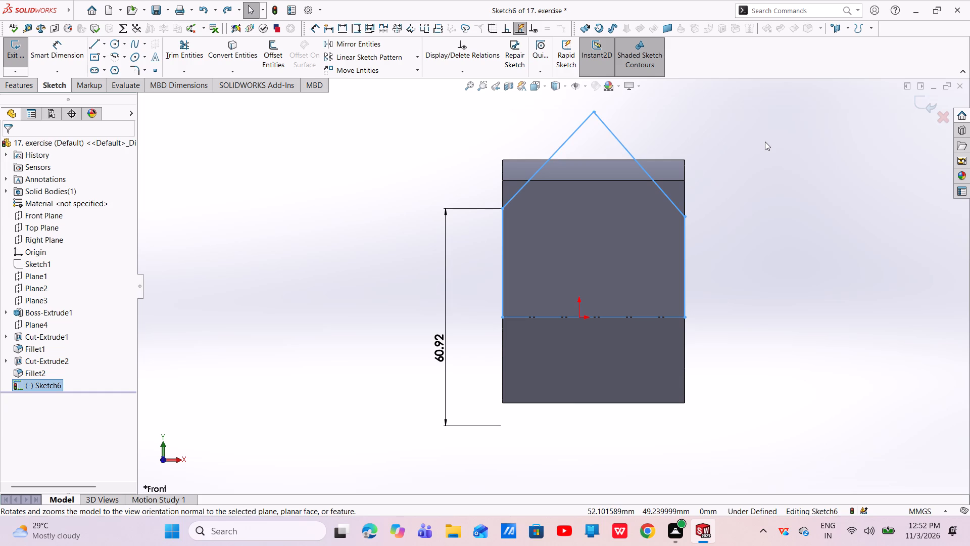
pyautogui.press('Escape')
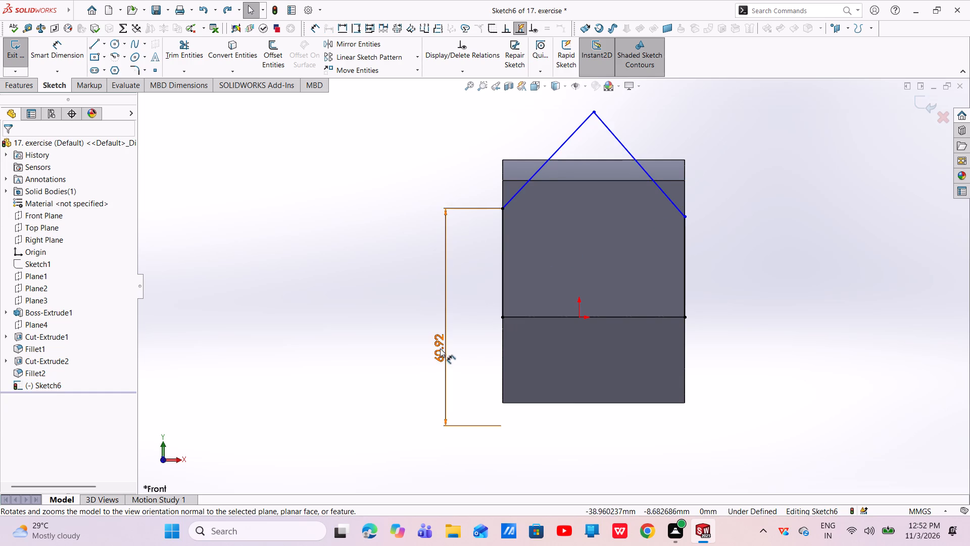
pyautogui.doubleClick(440, 348)
pyautogui.press('BackSpace')
pyautogui.press('4')
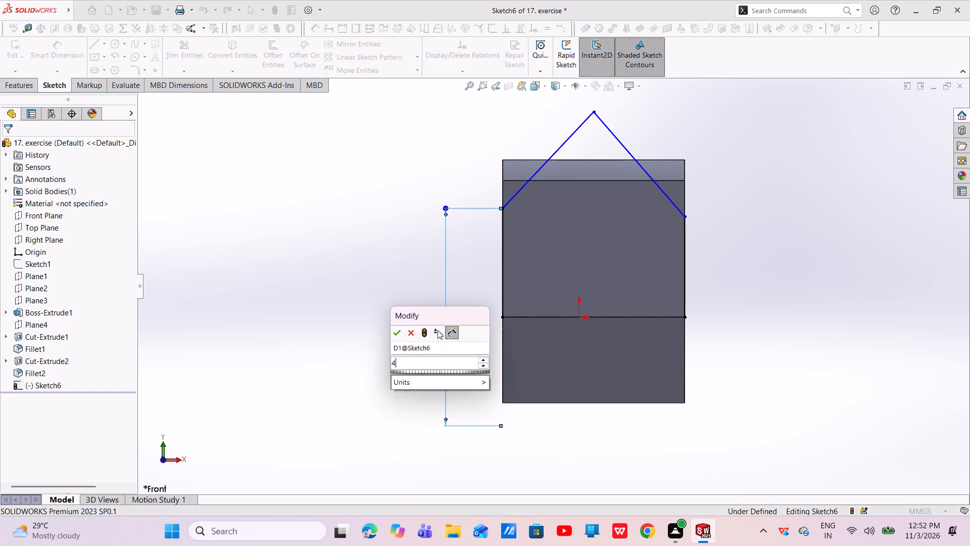
pyautogui.press('0')
pyautogui.press('Return')
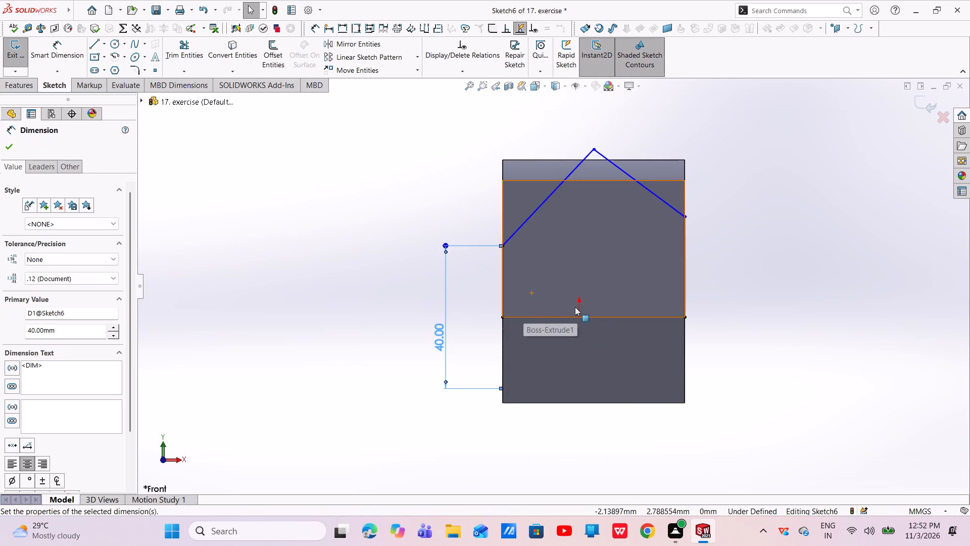
# Dimension the right sloping line's lower endpoint to the body's lower right corner at 46 mm.
pyautogui.scroll(1, 616, 306)
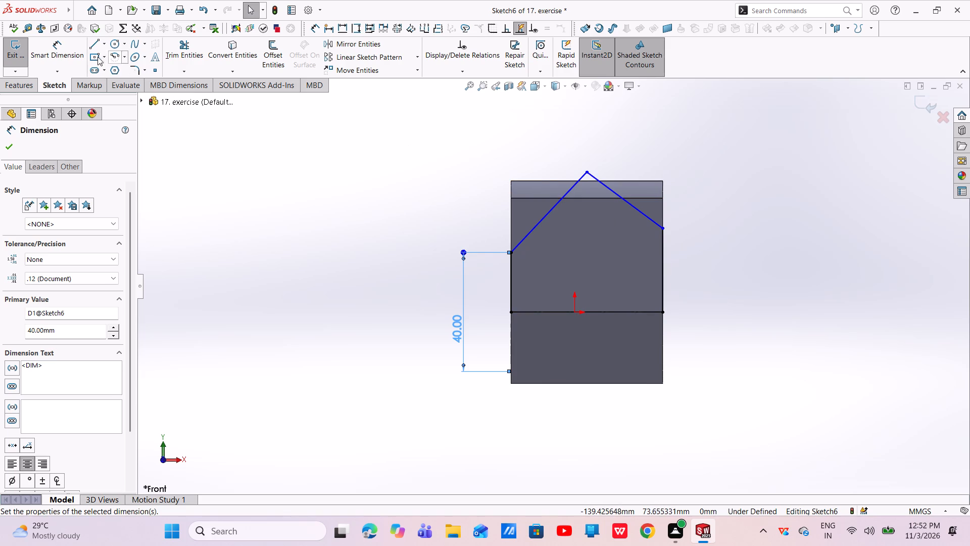
pyautogui.click(53, 55)
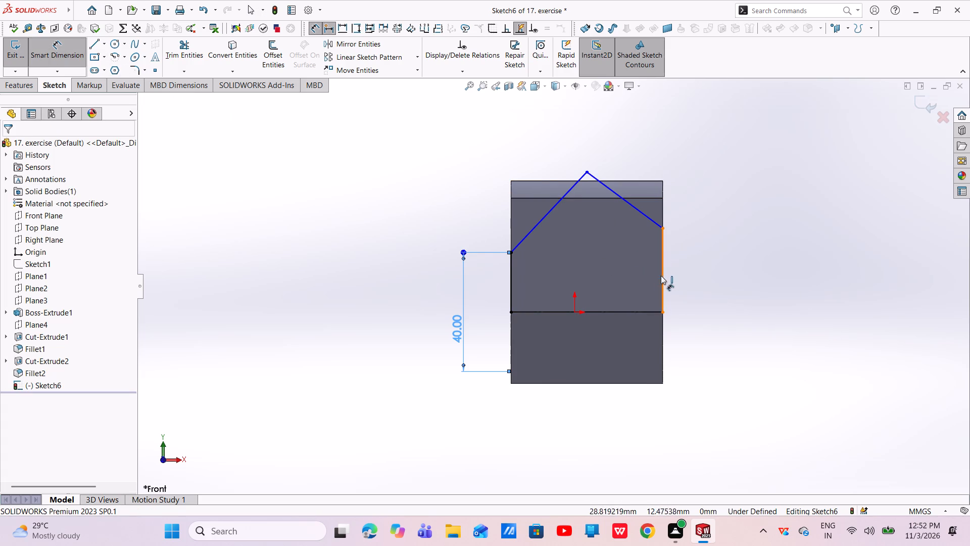
pyautogui.click(662, 277)
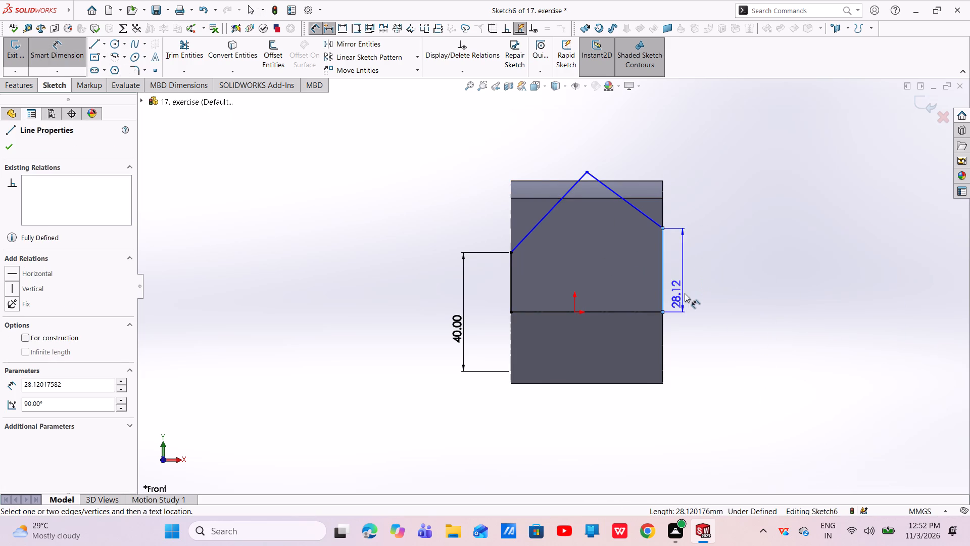
pyautogui.press('Escape')
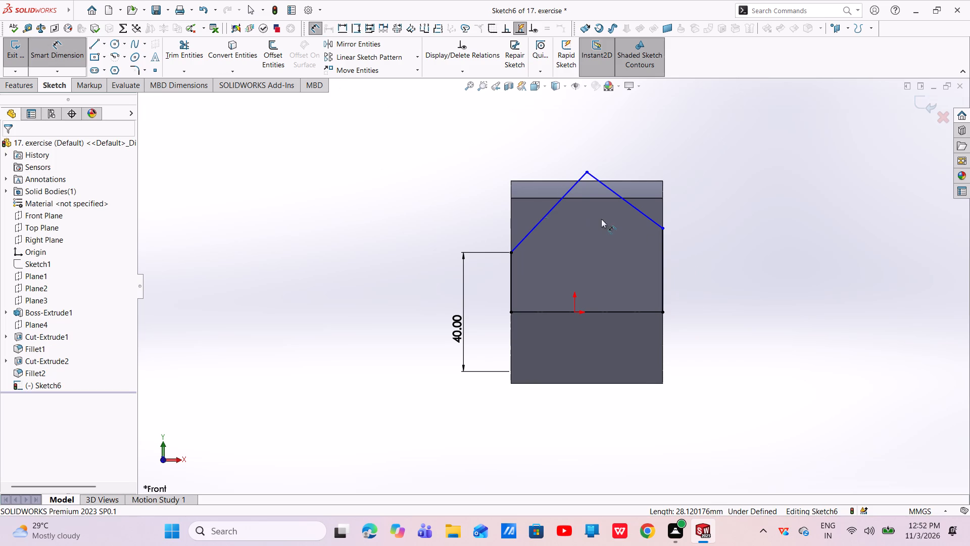
pyautogui.click(664, 229)
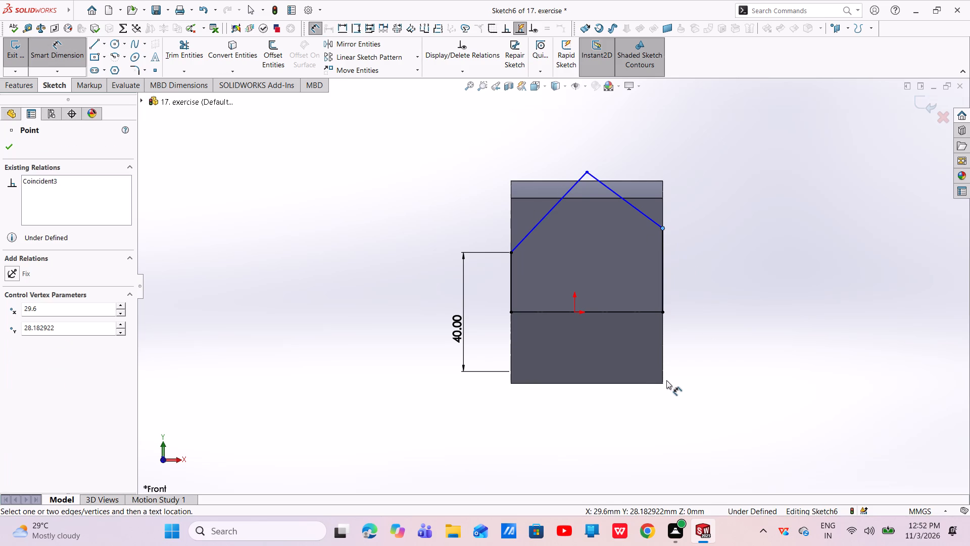
pyautogui.click(662, 384)
pyautogui.click(726, 298)
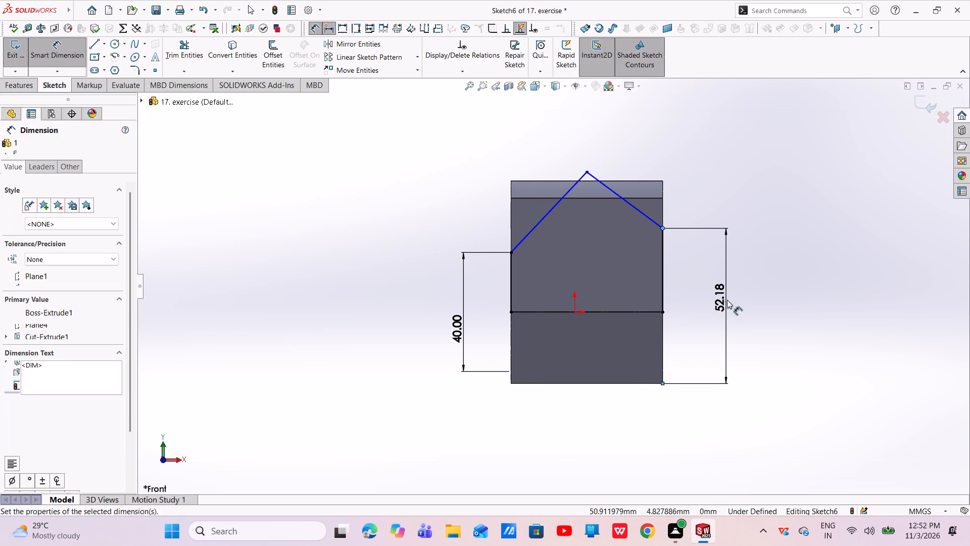
pyautogui.press('BackSpace')
pyautogui.press('4')
pyautogui.press('6')
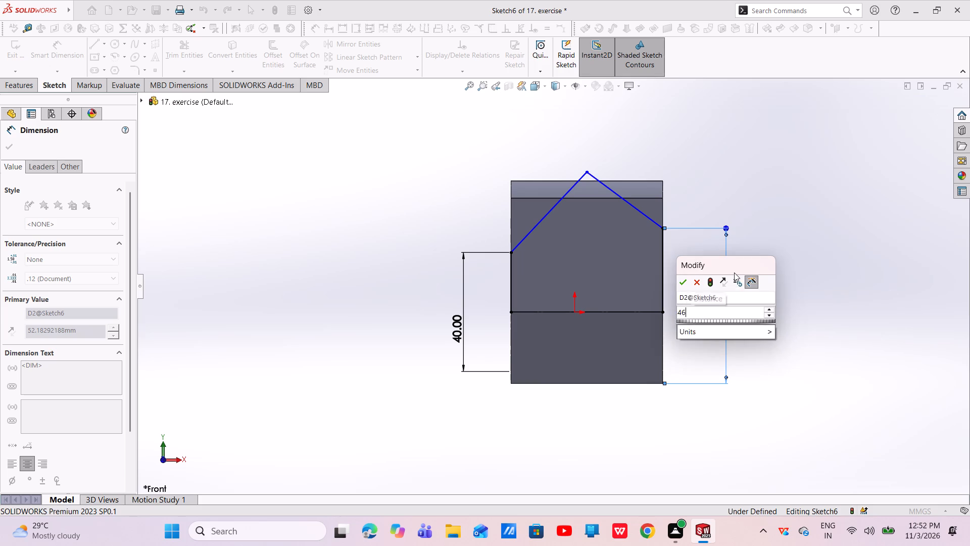
pyautogui.press('Return')
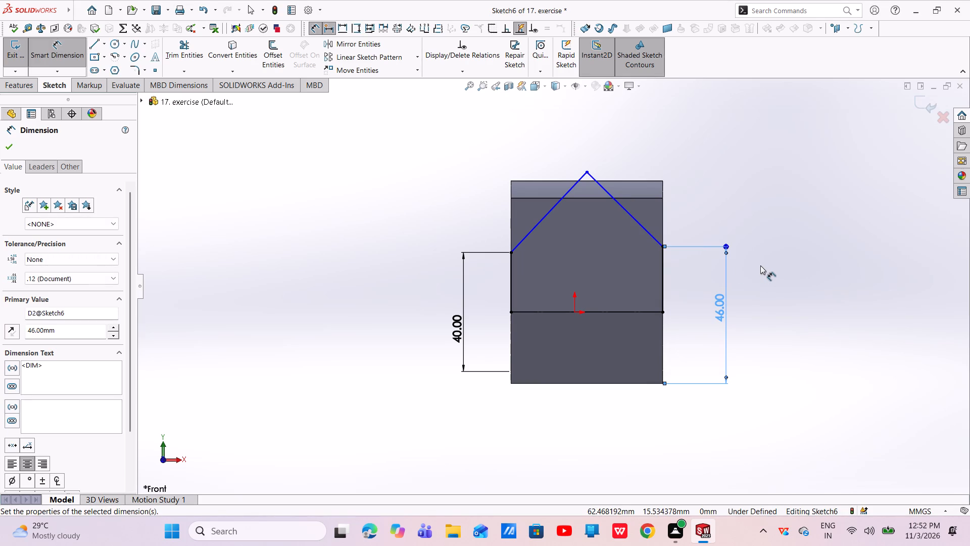
# Add a 42° angle dimension between the right sloping line and the horizontal centreline.
pyautogui.click(654, 237)
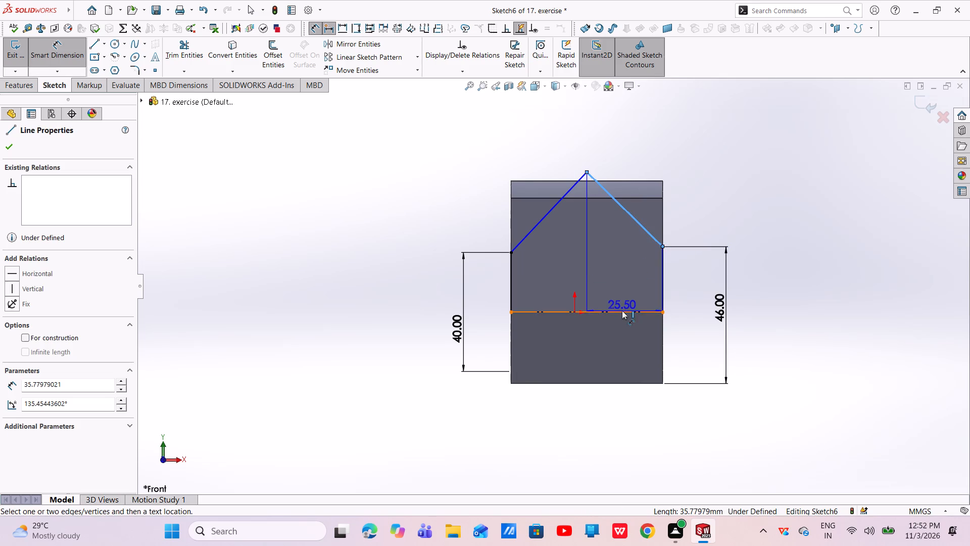
pyautogui.click(623, 311)
pyautogui.click(624, 282)
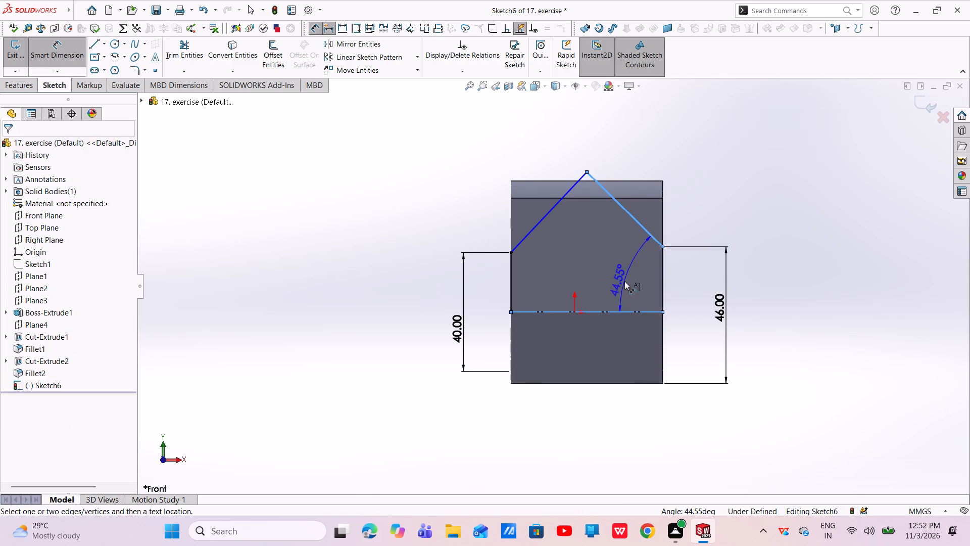
pyautogui.press('BackSpace')
pyautogui.press('4')
pyautogui.press('2')
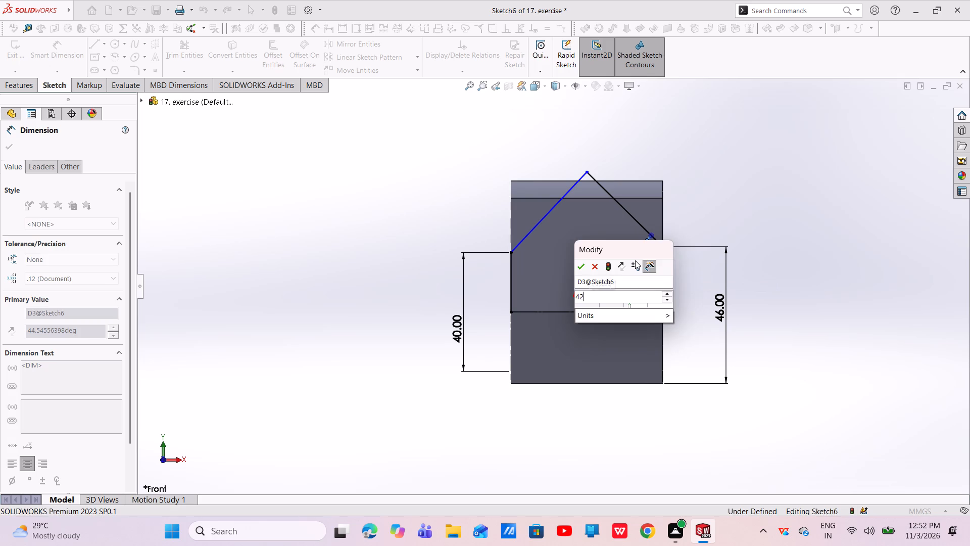
pyautogui.press('Return')
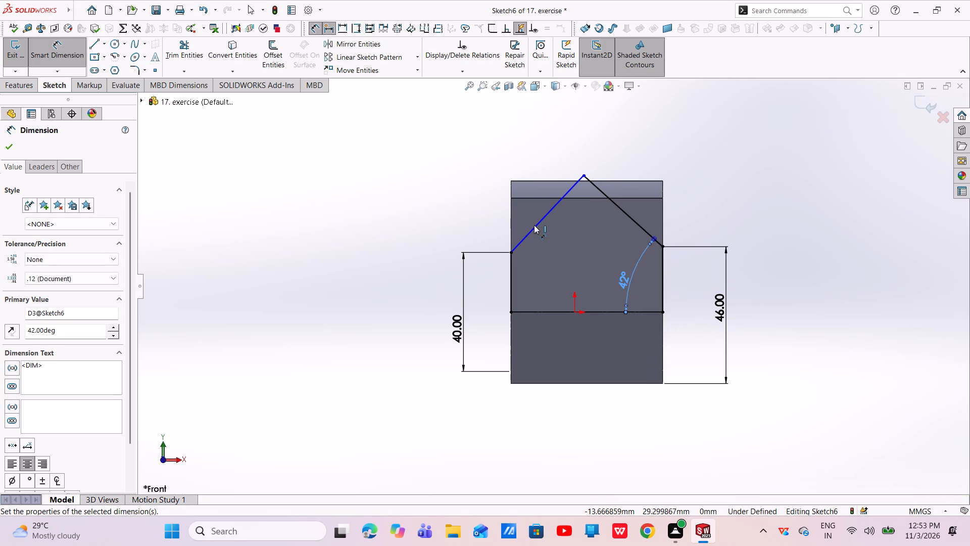
# Add a 42° angle dimension between the left sloping line and the horizontal centreline.
pyautogui.click(534, 225)
pyautogui.click(547, 271)
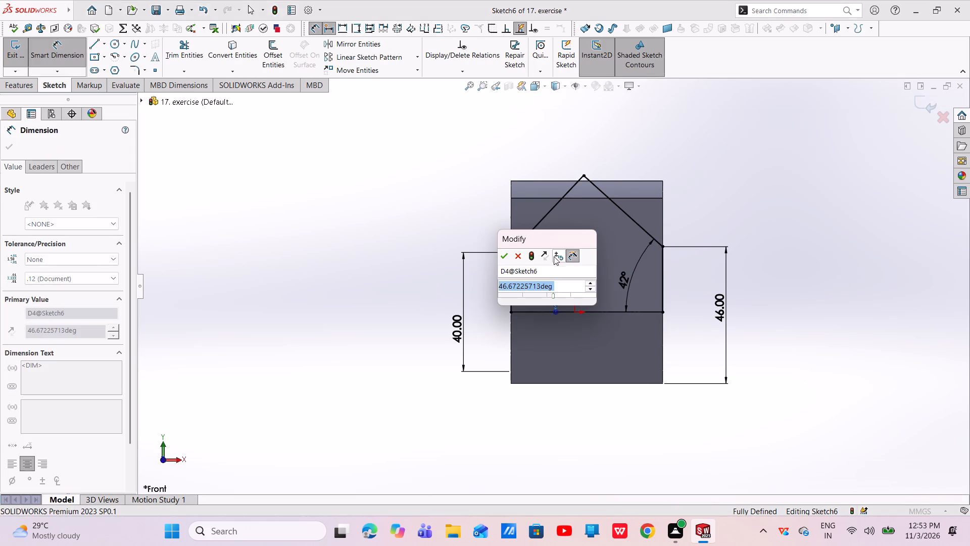
pyautogui.press('BackSpace')
pyautogui.press('4')
pyautogui.press('3')
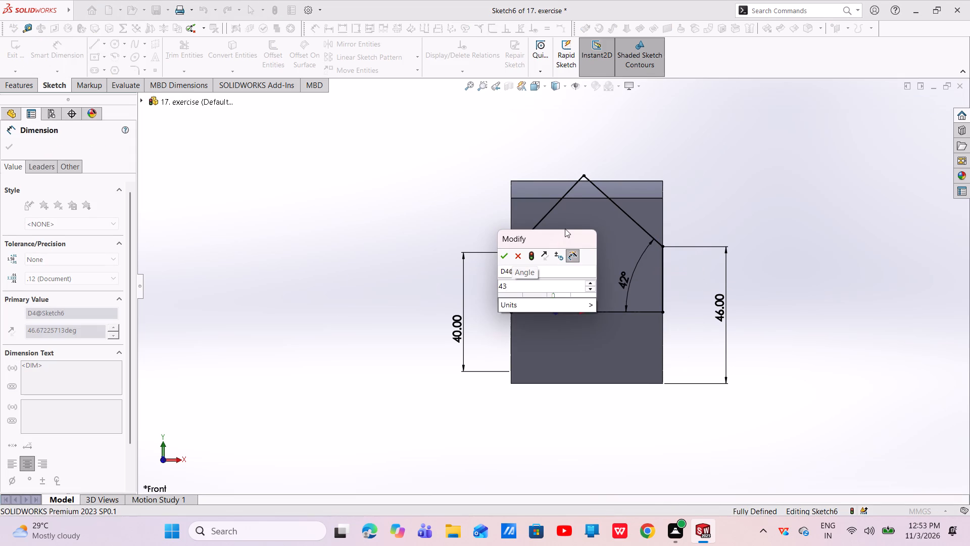
pyautogui.press('BackSpace')
pyautogui.press('2')
pyautogui.press('Return')
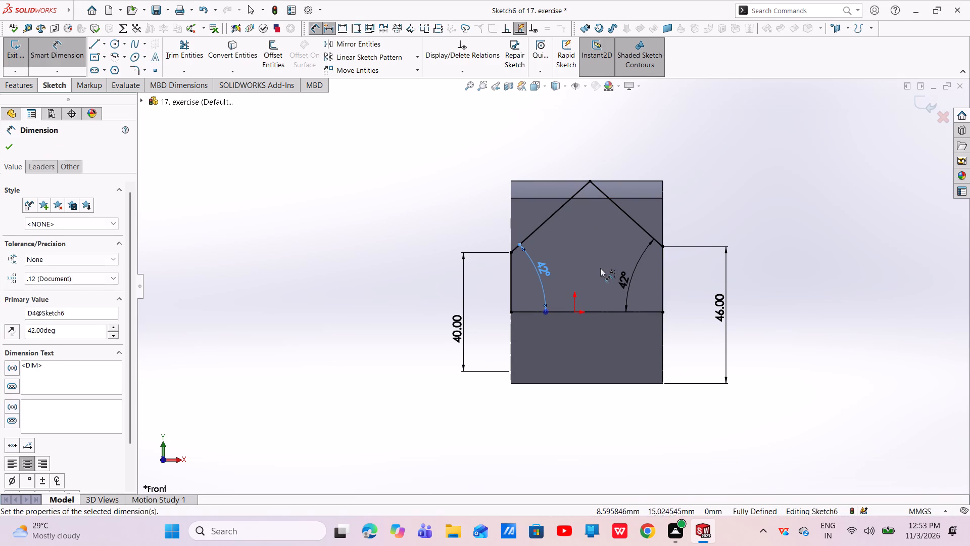
# Set up a 360° Revolved Cut of Sketch6 about its centreline, closing the sketch automatically and reversing Direction 1.
pyautogui.scroll(4, 602, 257)
pyautogui.click(672, 220)
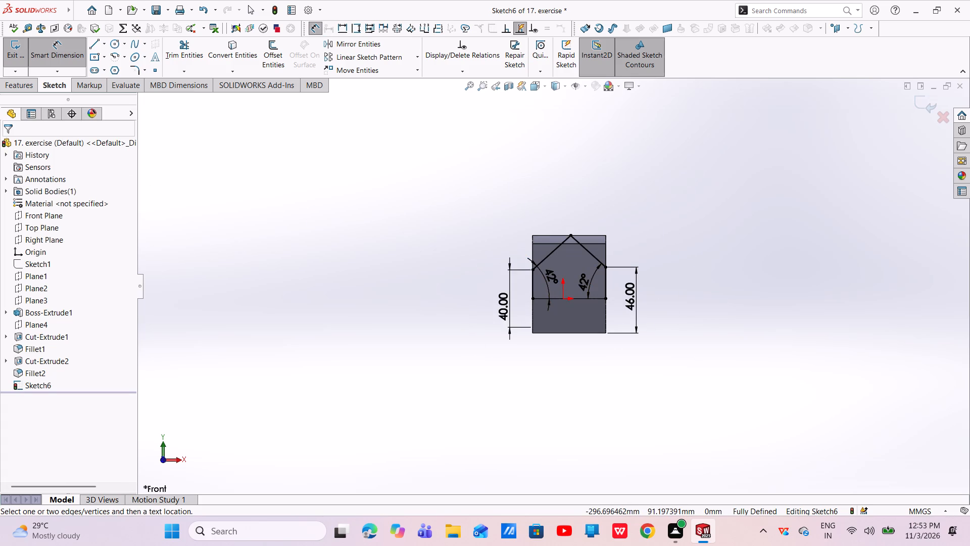
pyautogui.click(21, 85)
pyautogui.click(242, 56)
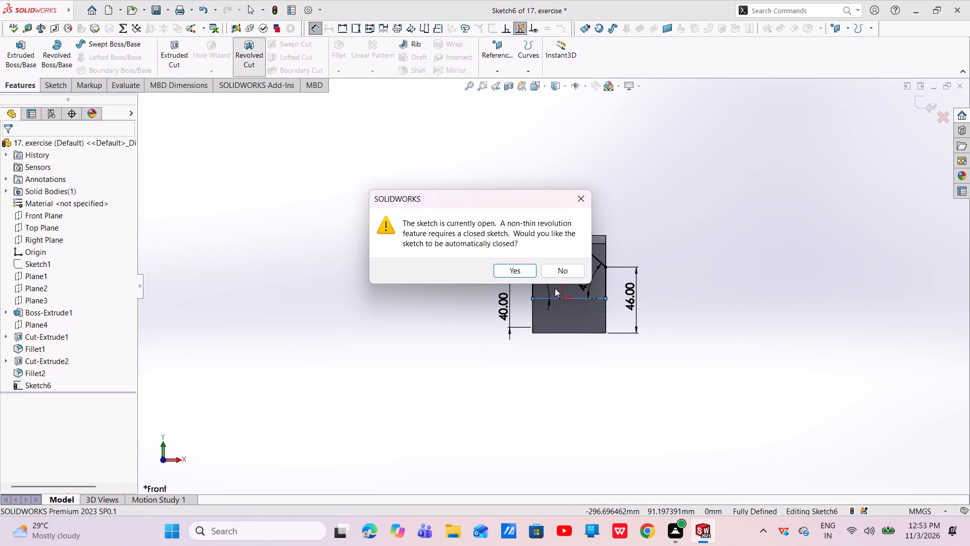
pyautogui.click(520, 278)
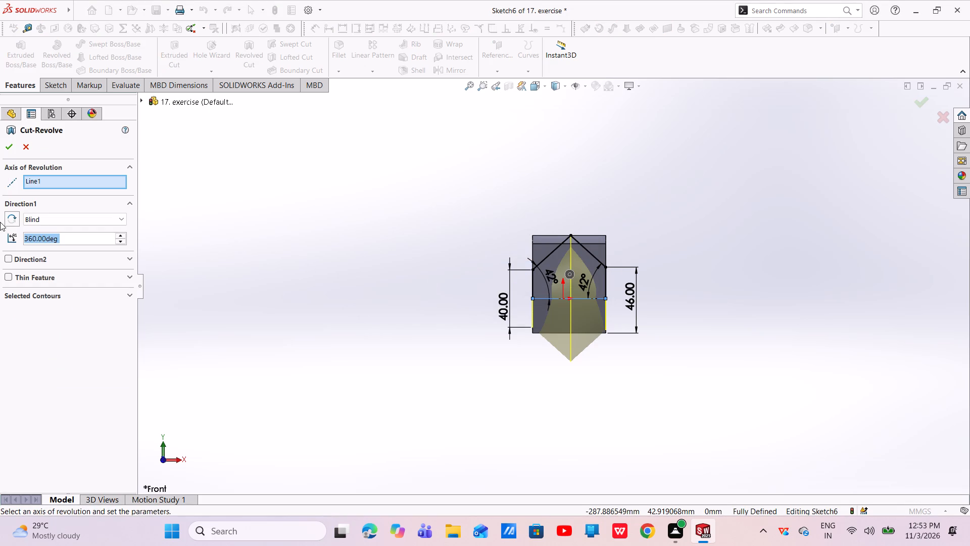
pyautogui.click(9, 213)
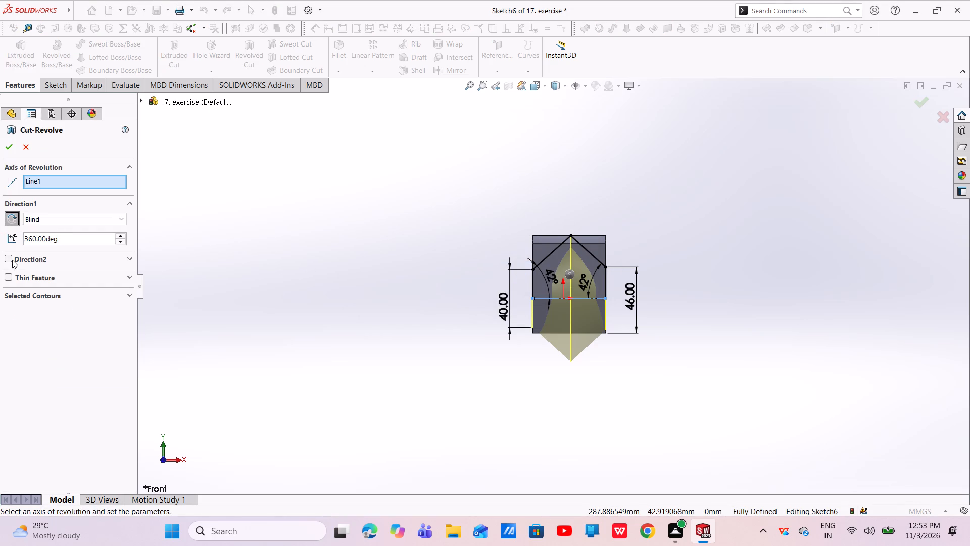
# Enable Direction 2 at 0° and a reversed One-Direction Thin Feature of 10 mm for the revolved cut.
pyautogui.click(8, 281)
pyautogui.click(8, 275)
pyautogui.click(7, 259)
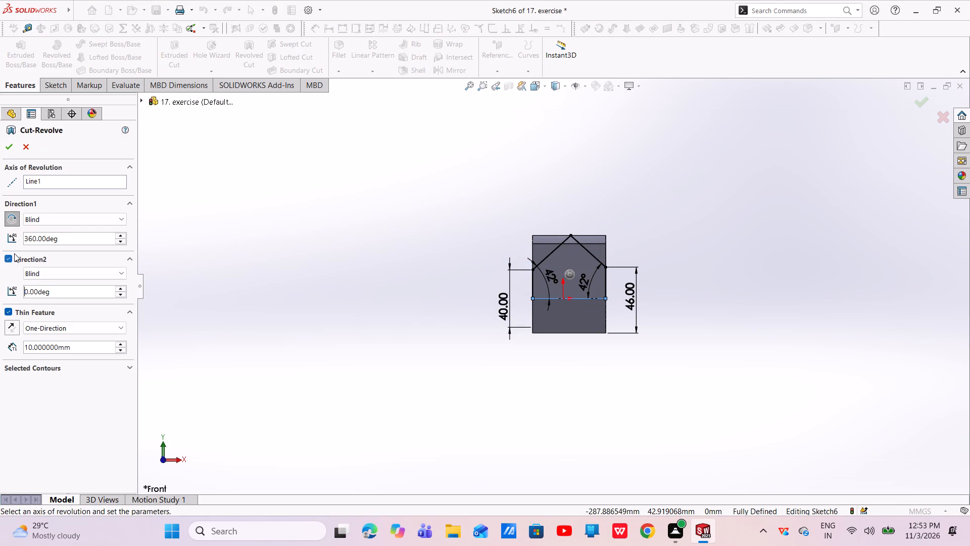
pyautogui.click(15, 323)
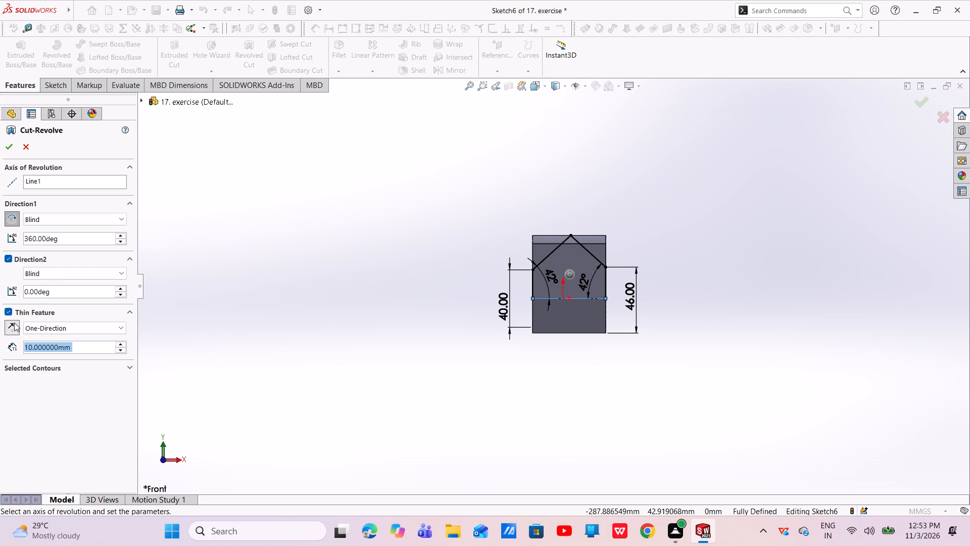
pyautogui.click(12, 331)
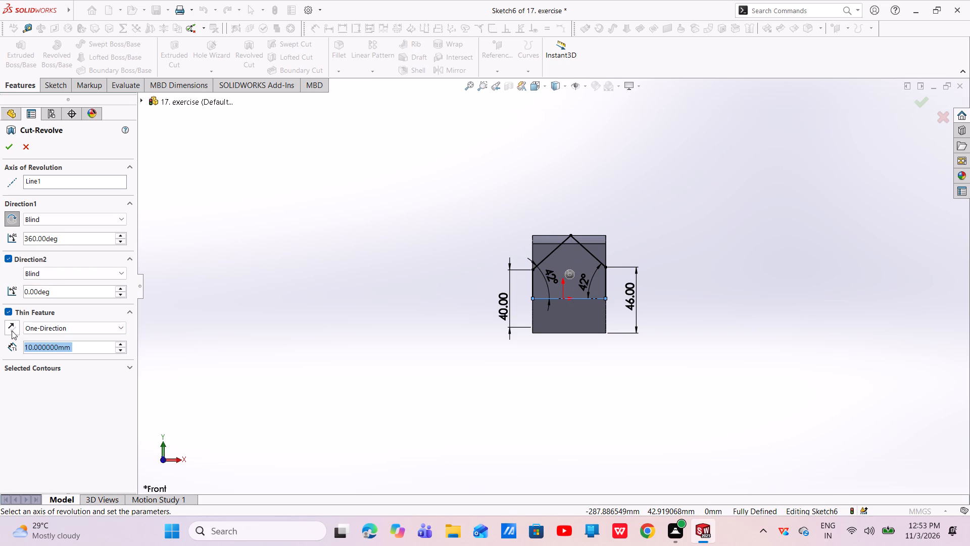
pyautogui.click(12, 331)
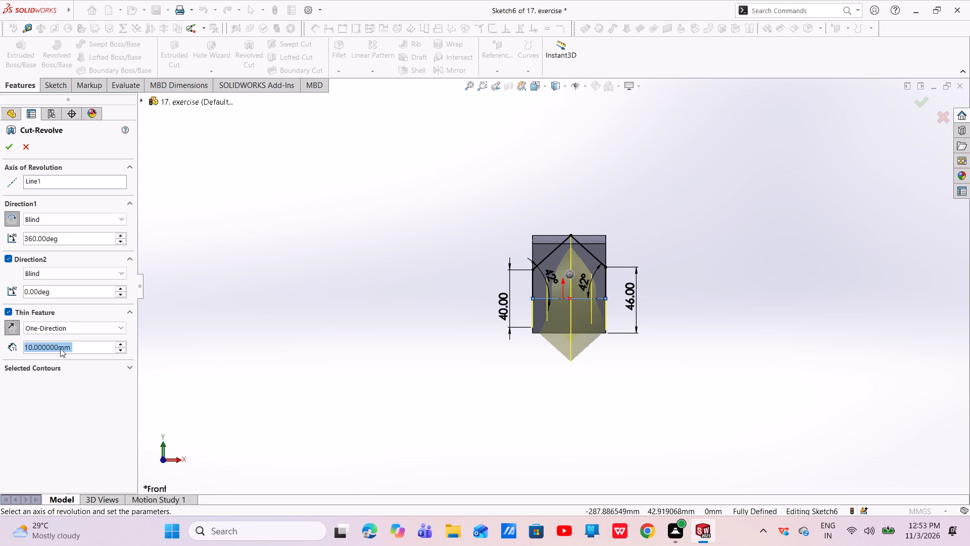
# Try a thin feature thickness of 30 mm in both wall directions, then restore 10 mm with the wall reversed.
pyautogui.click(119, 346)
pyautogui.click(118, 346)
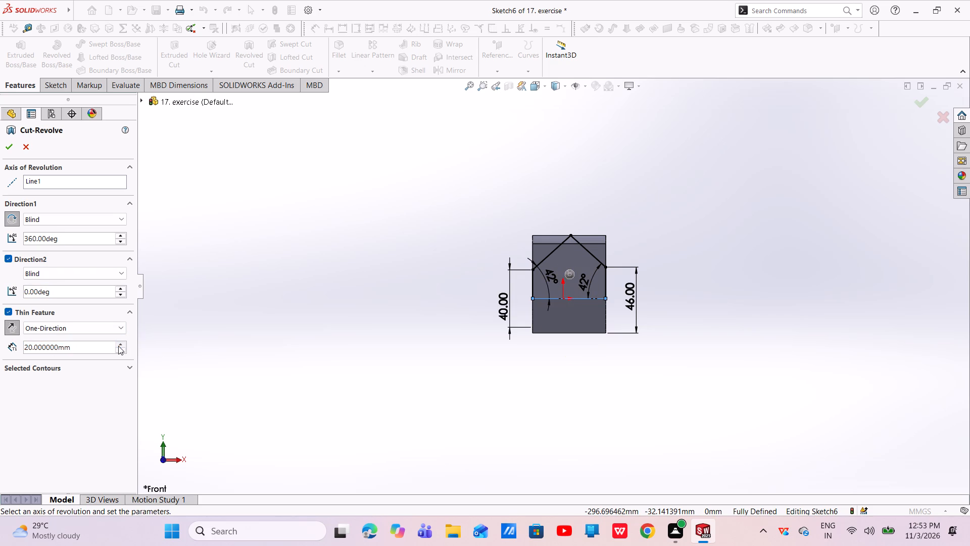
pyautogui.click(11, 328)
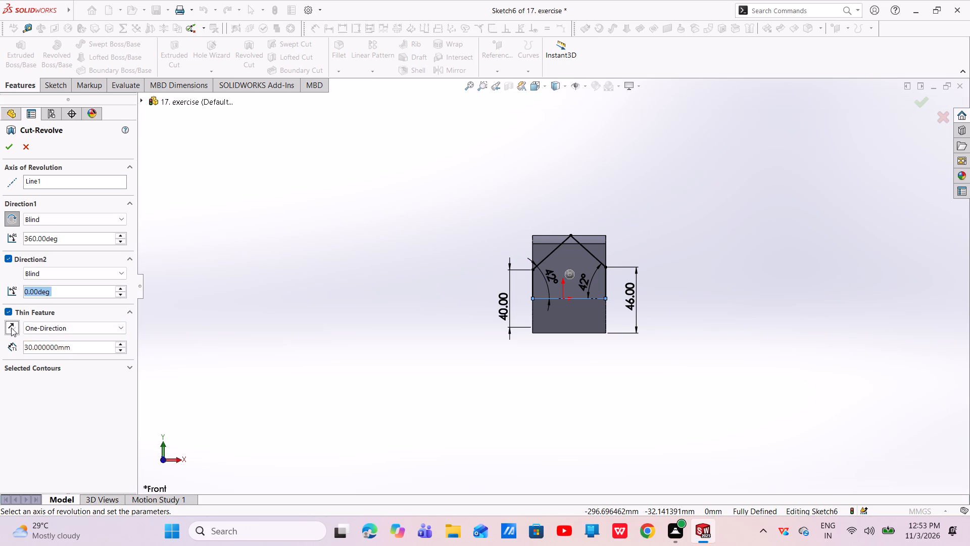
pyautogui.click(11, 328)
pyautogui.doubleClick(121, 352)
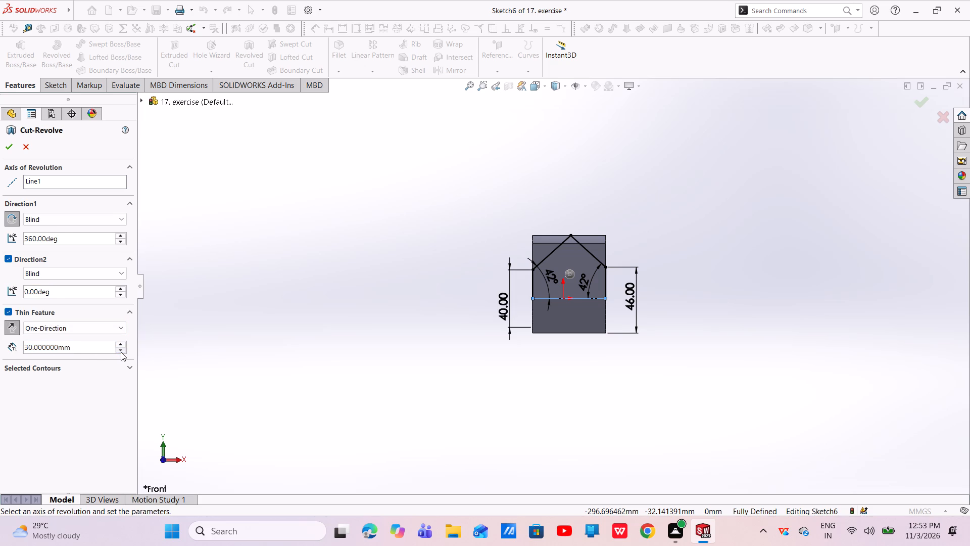
# Inspect the preview from an angled view and complete the revolved cut, keeping all bodies.
pyautogui.scroll(1, 618, 336)
pyautogui.moveTo(618, 335); pyautogui.dragTo(581, 318, button='middle')
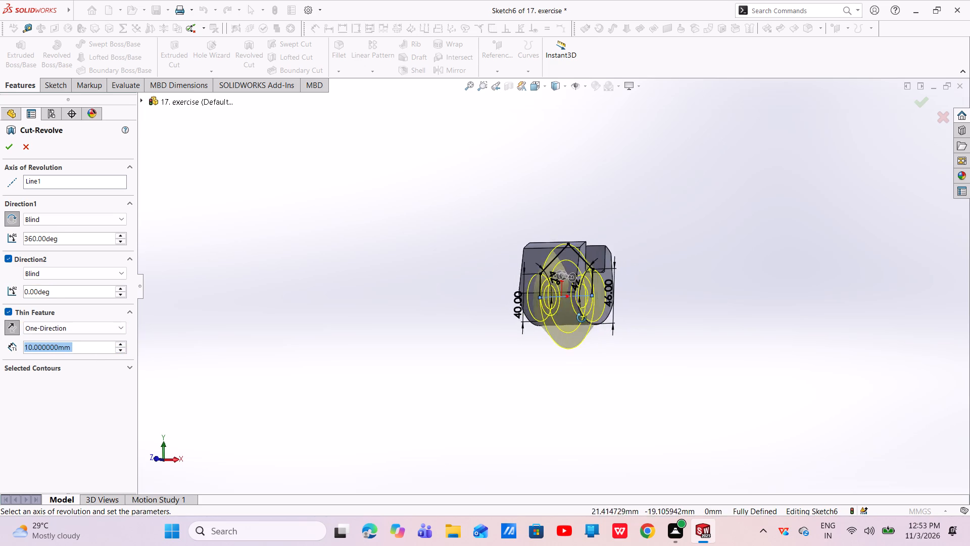
pyautogui.moveTo(581, 318); pyautogui.dragTo(625, 397, button='middle')
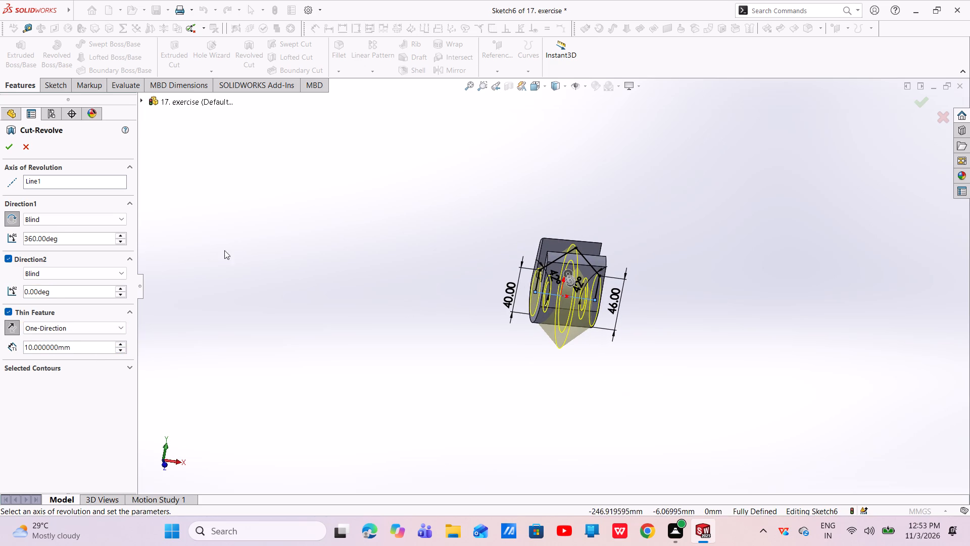
pyautogui.click(4, 148)
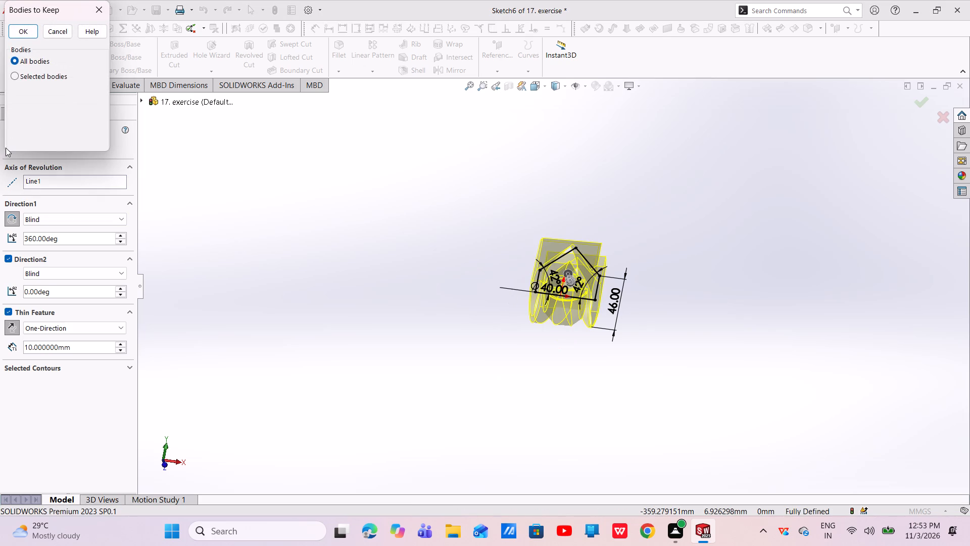
pyautogui.click(18, 31)
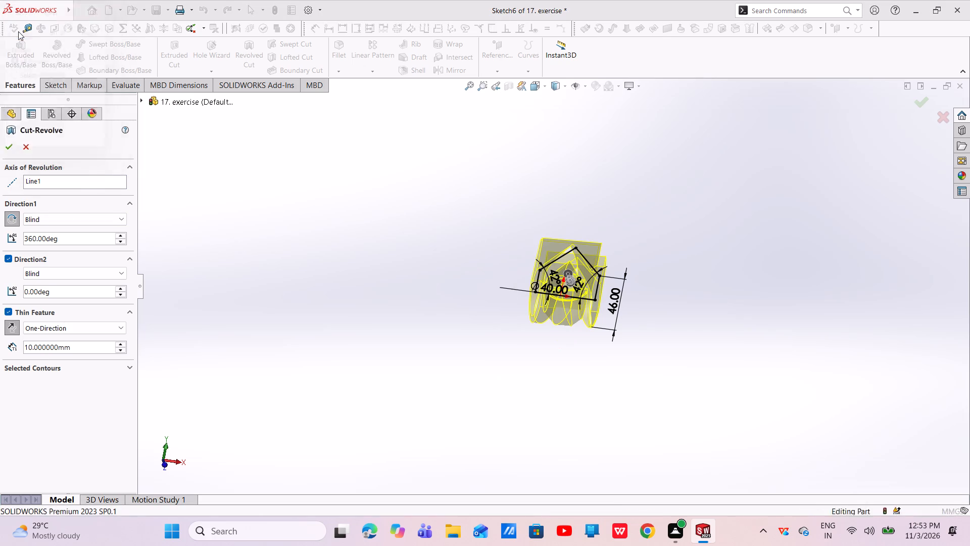
# Inspect the cut body, undo the thin-feature revolved cut, and return to editing Sketch6 viewed normal to its plane.
pyautogui.moveTo(643, 322); pyautogui.dragTo(563, 271, button='middle')
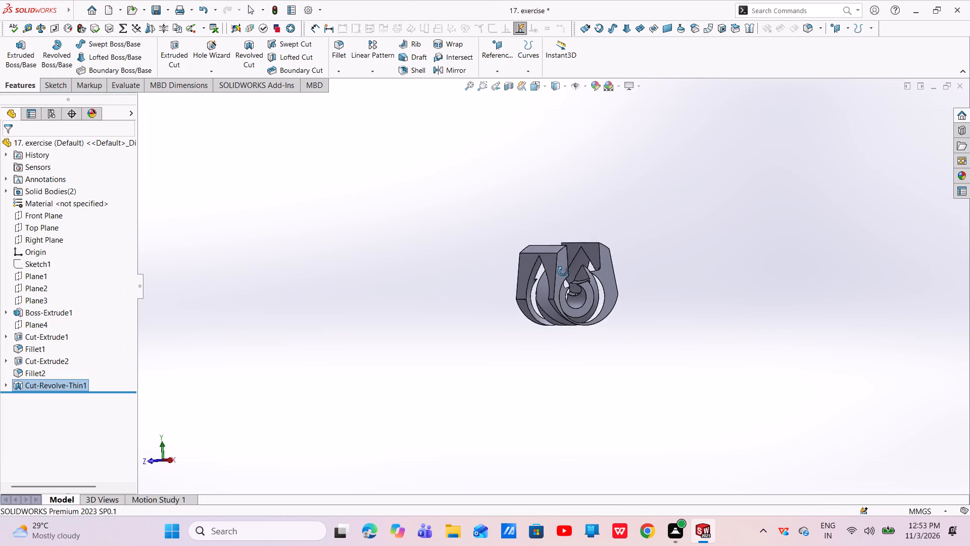
pyautogui.moveTo(563, 271); pyautogui.dragTo(596, 285, button='middle')
pyautogui.scroll(-3, 596, 285)
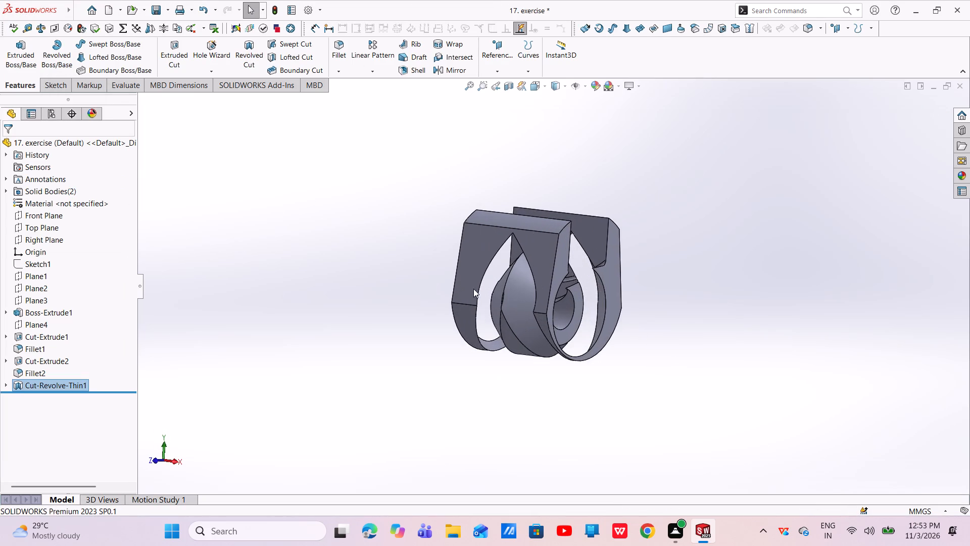
pyautogui.scroll(-1, 473, 289)
pyautogui.moveTo(478, 293); pyautogui.dragTo(517, 340, button='middle')
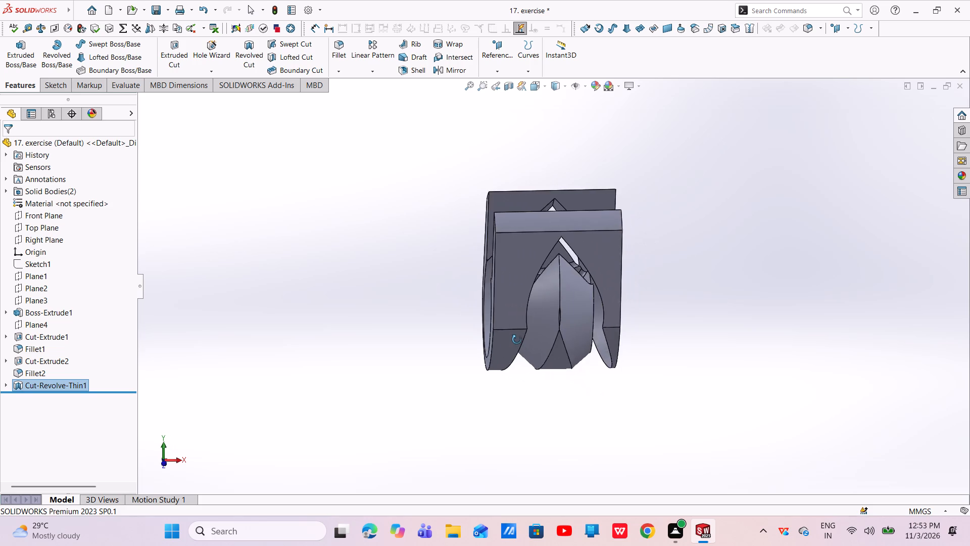
pyautogui.moveTo(517, 340); pyautogui.dragTo(507, 332, button='middle')
pyautogui.hotkey('ctrl', 'z')
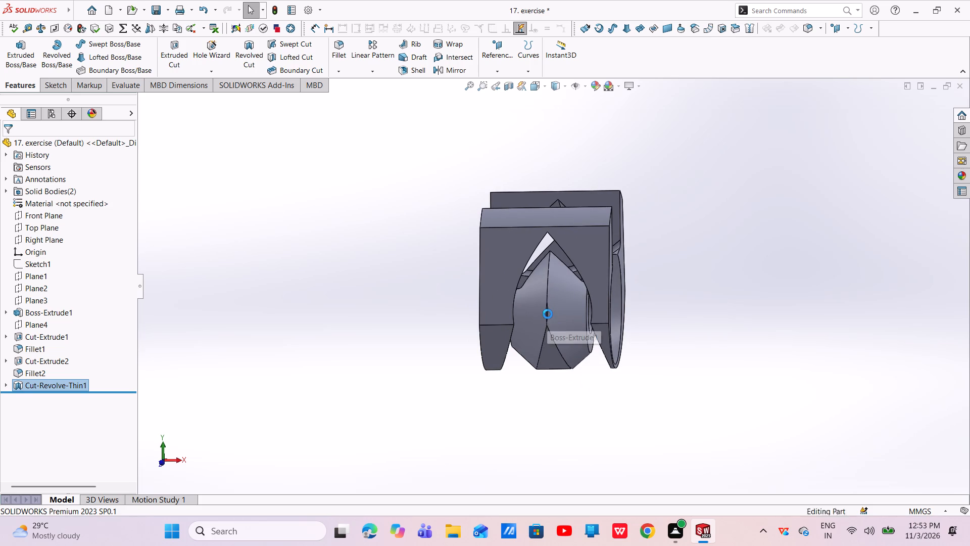
pyautogui.moveTo(630, 307); pyautogui.dragTo(598, 304, button='middle')
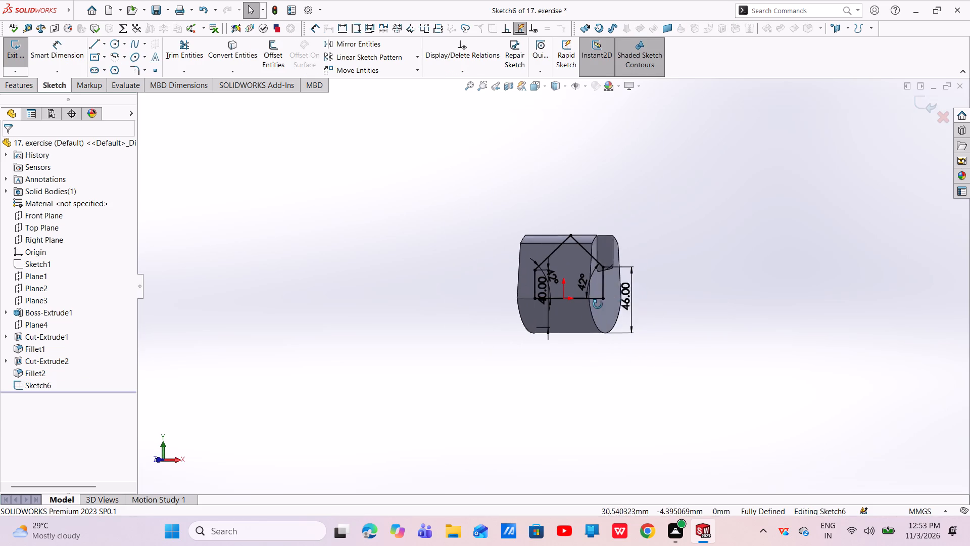
pyautogui.moveTo(598, 304); pyautogui.dragTo(549, 379, button='middle')
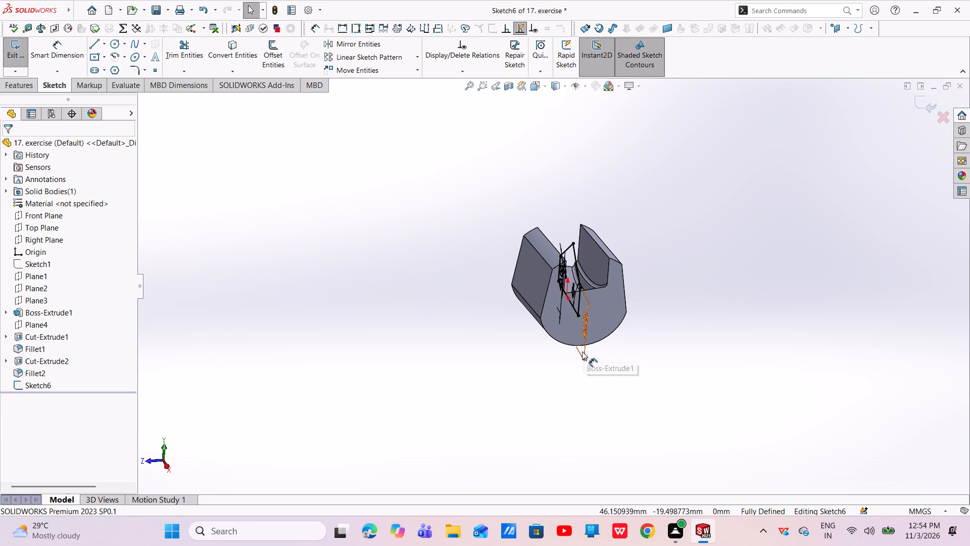
pyautogui.click(46, 386)
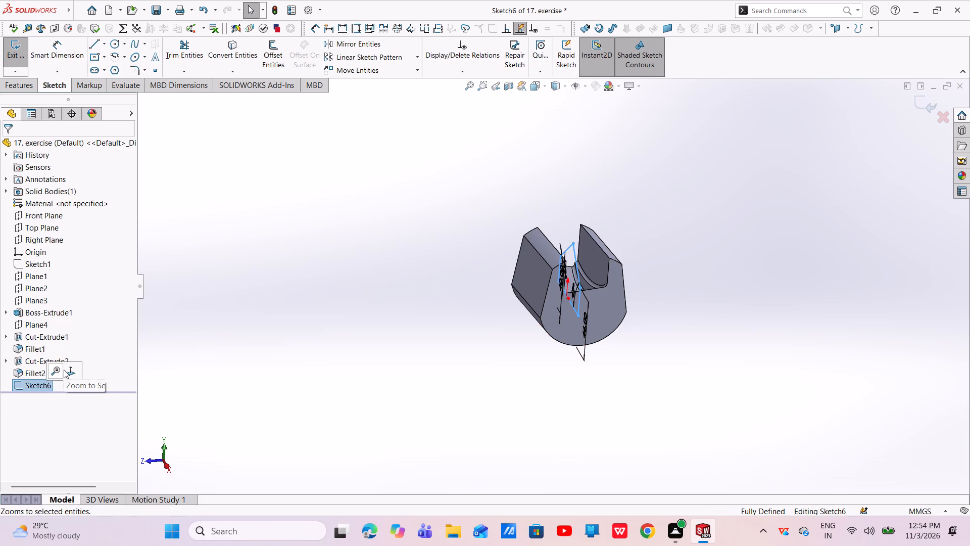
pyautogui.click(72, 372)
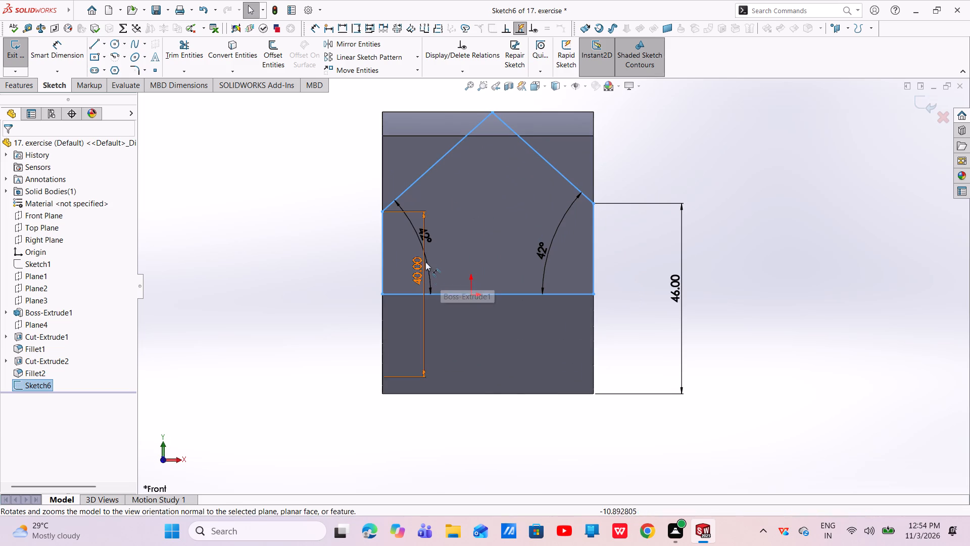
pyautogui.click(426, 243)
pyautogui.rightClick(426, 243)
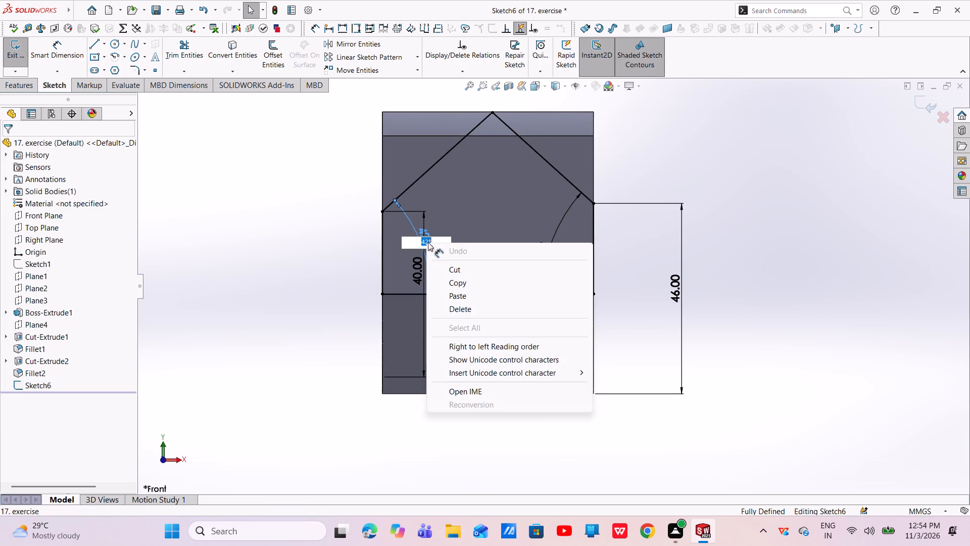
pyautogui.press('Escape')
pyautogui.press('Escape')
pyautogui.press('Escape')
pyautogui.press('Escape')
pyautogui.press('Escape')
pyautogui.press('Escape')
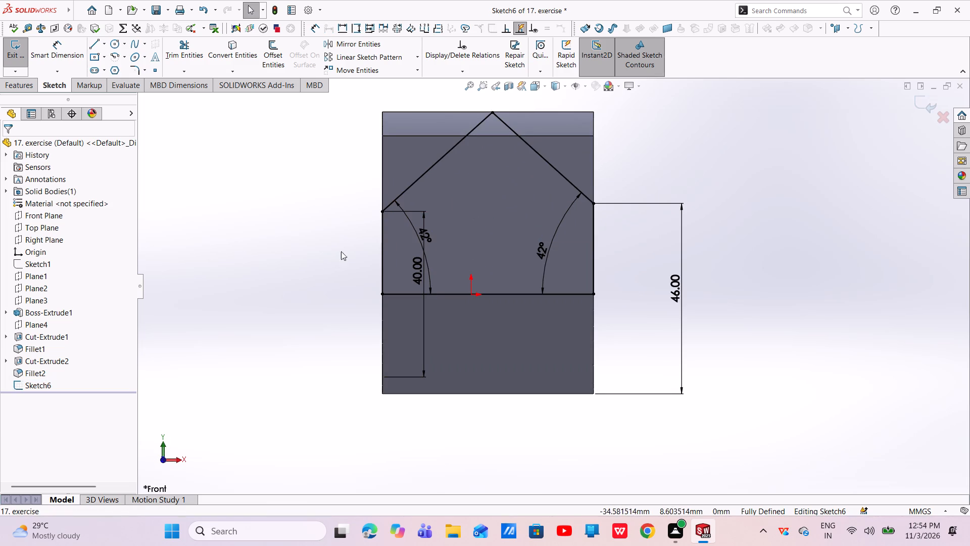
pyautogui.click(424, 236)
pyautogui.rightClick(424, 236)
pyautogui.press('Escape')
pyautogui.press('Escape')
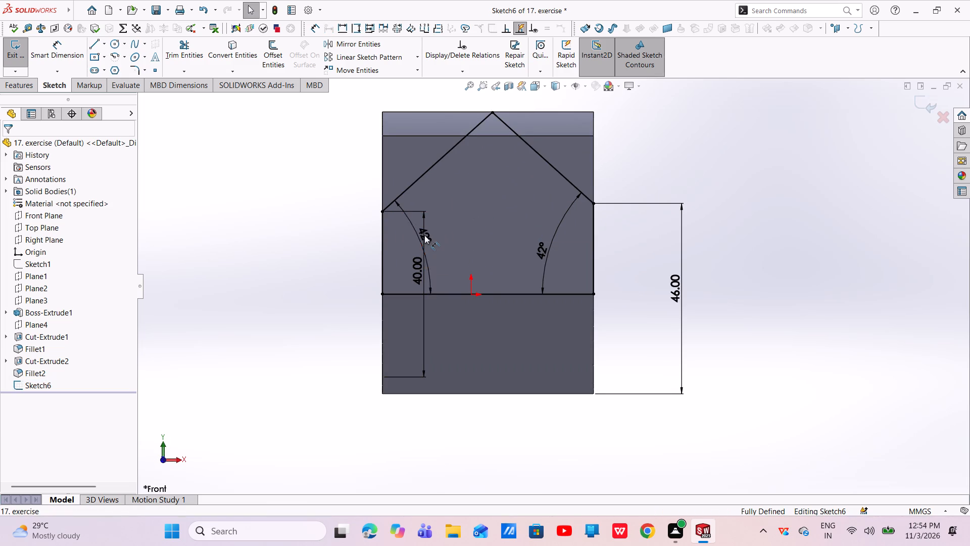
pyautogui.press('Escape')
# Delete the 42° angle dimension between the left sloped line of the Sketch6 profile and its horizontal line.
pyautogui.click(398, 203)
pyautogui.rightClick(398, 203)
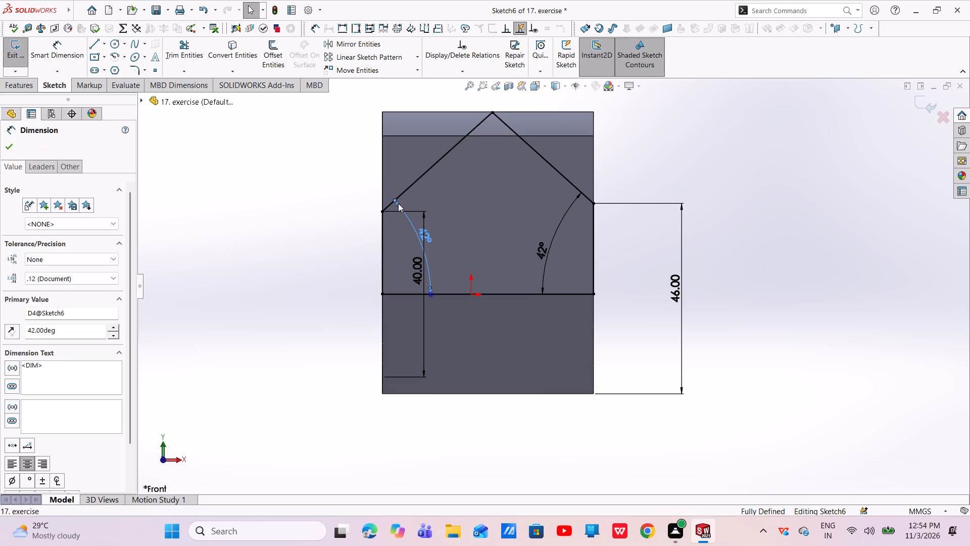
pyautogui.click(443, 327)
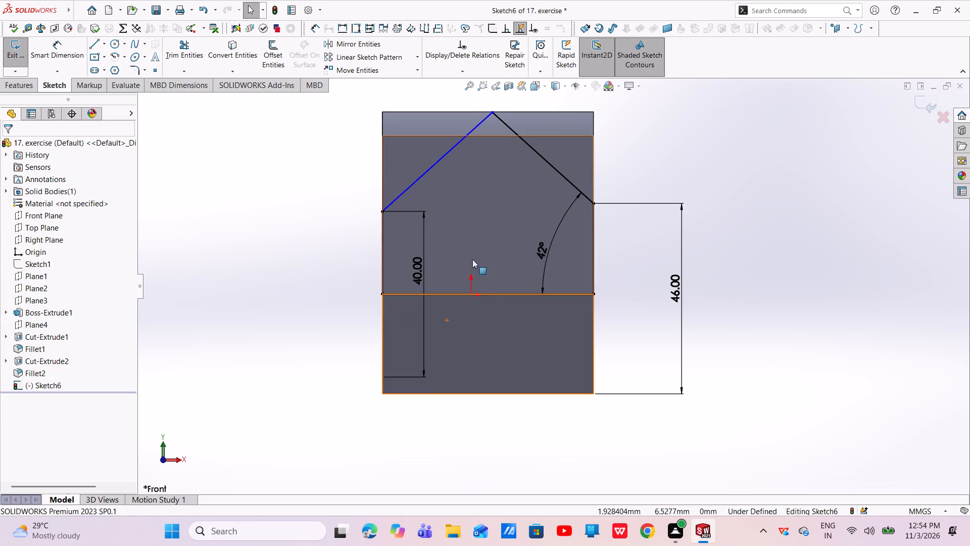
# Dimension the angle between the profile's left sloped line and the body's left vertical edge as 28°.
pyautogui.click(57, 52)
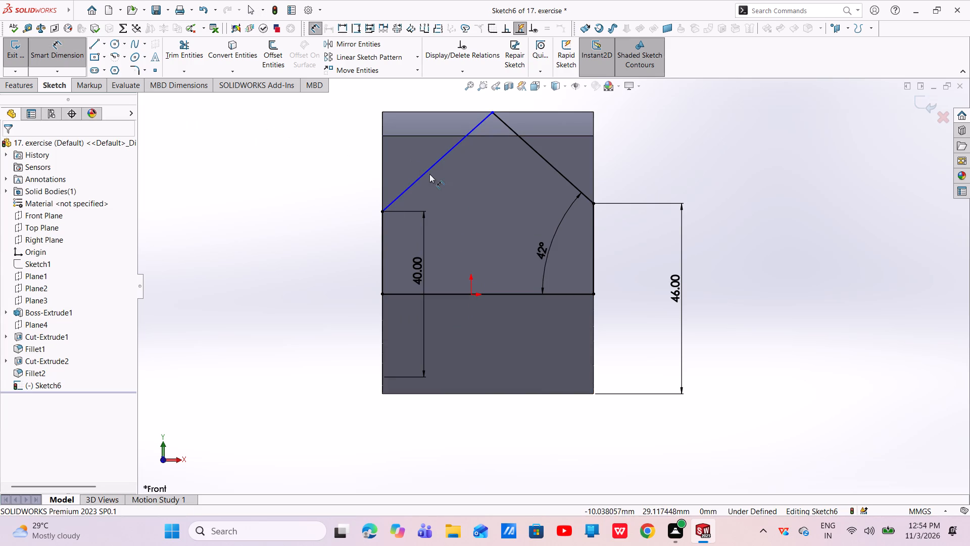
pyautogui.click(425, 169)
pyautogui.click(383, 177)
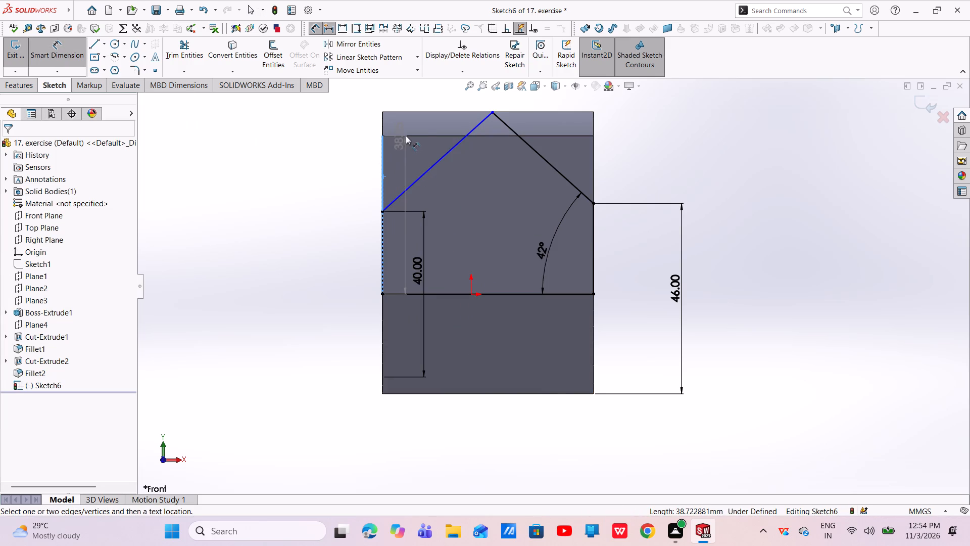
pyautogui.click(429, 167)
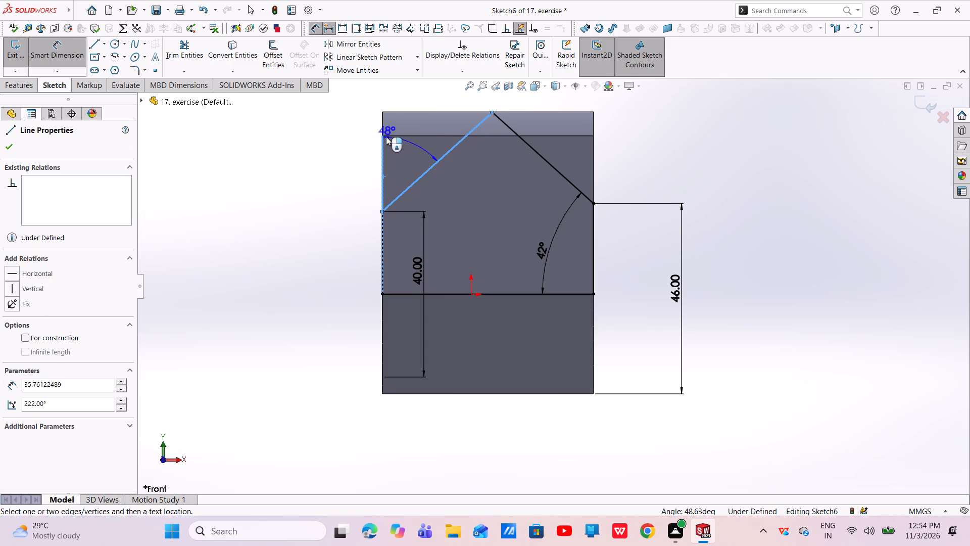
pyautogui.click(398, 115)
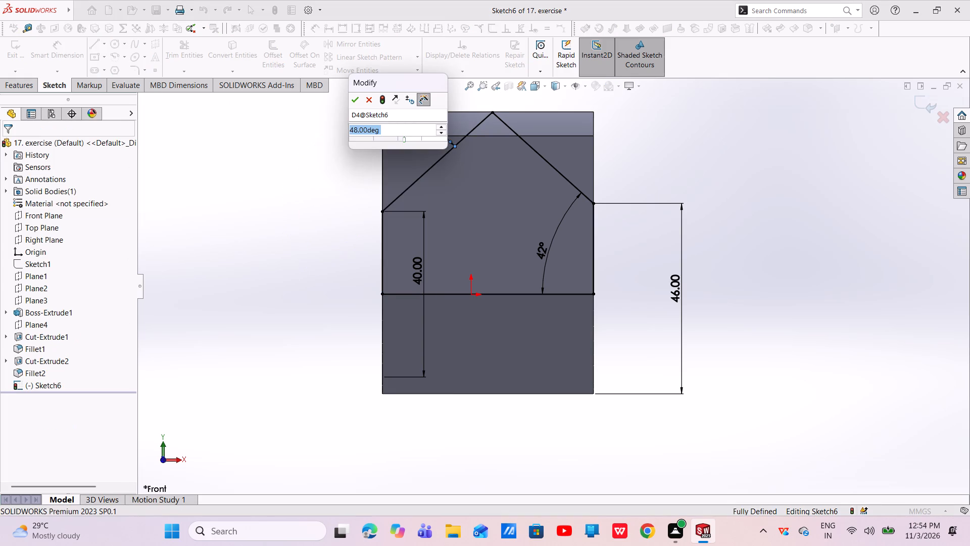
pyautogui.press('BackSpace')
pyautogui.write('28')
pyautogui.press('Return')
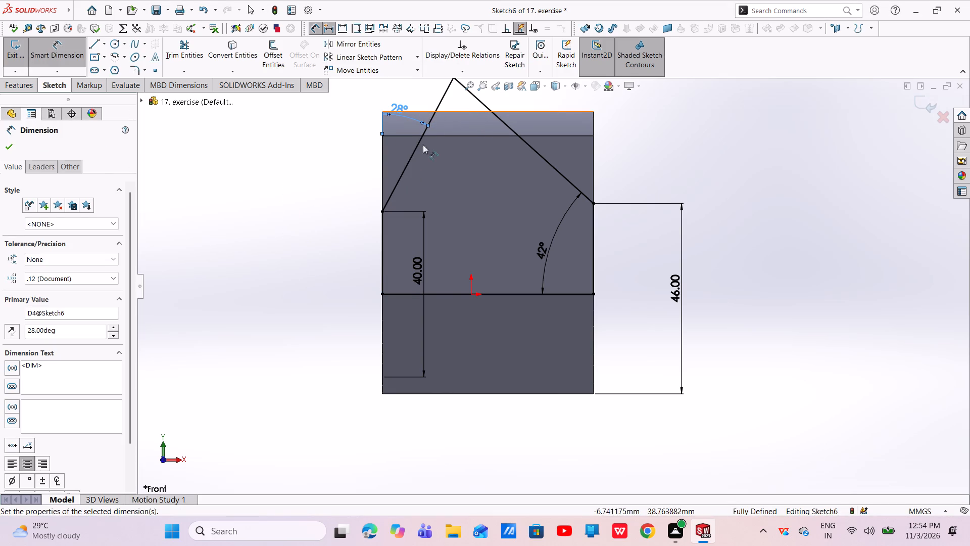
pyautogui.click(15, 141)
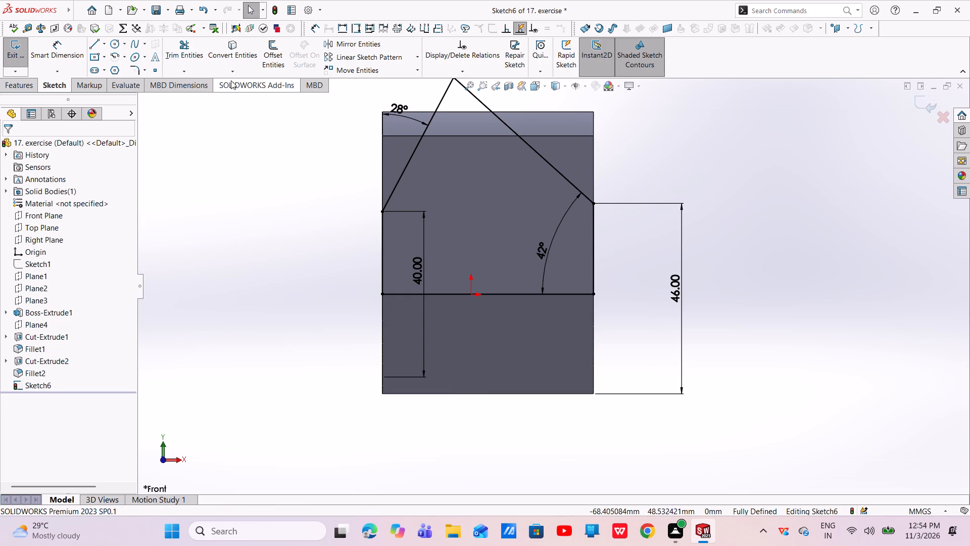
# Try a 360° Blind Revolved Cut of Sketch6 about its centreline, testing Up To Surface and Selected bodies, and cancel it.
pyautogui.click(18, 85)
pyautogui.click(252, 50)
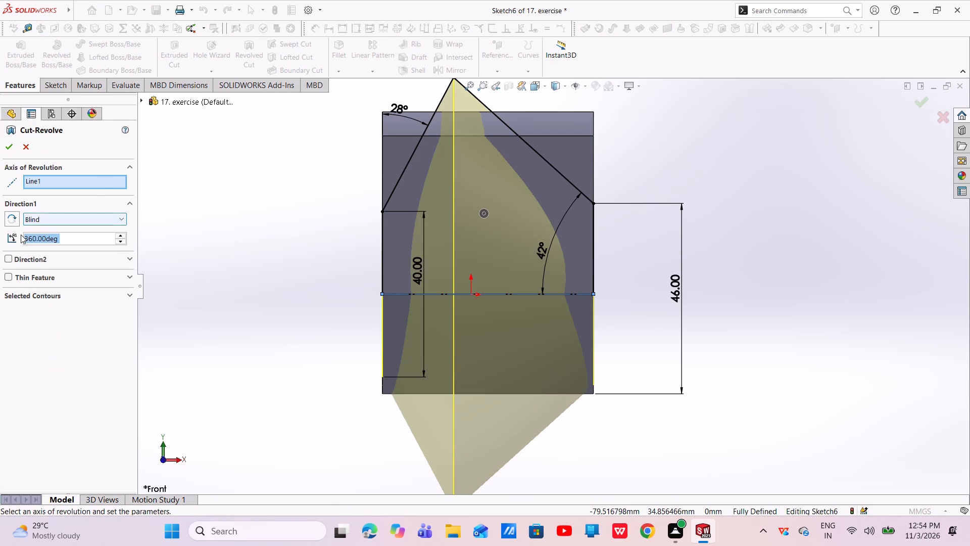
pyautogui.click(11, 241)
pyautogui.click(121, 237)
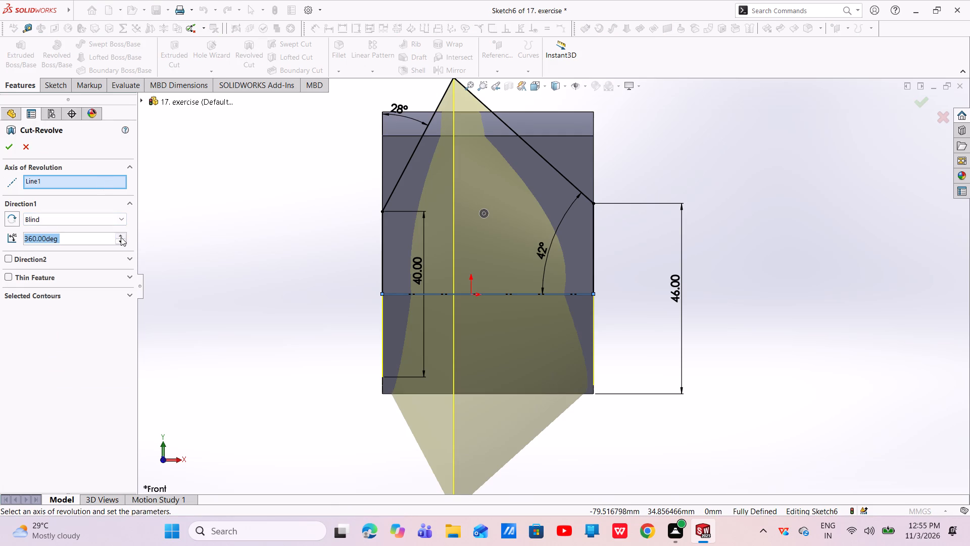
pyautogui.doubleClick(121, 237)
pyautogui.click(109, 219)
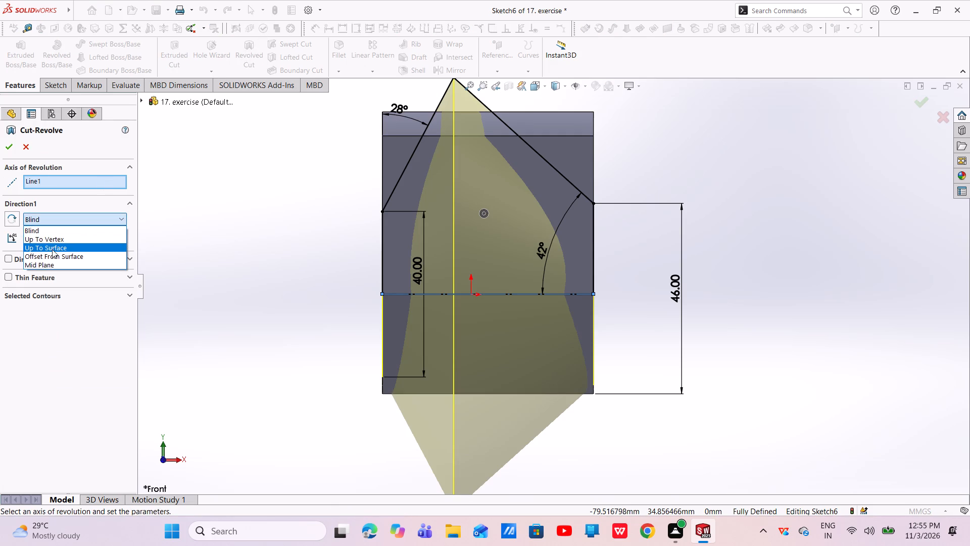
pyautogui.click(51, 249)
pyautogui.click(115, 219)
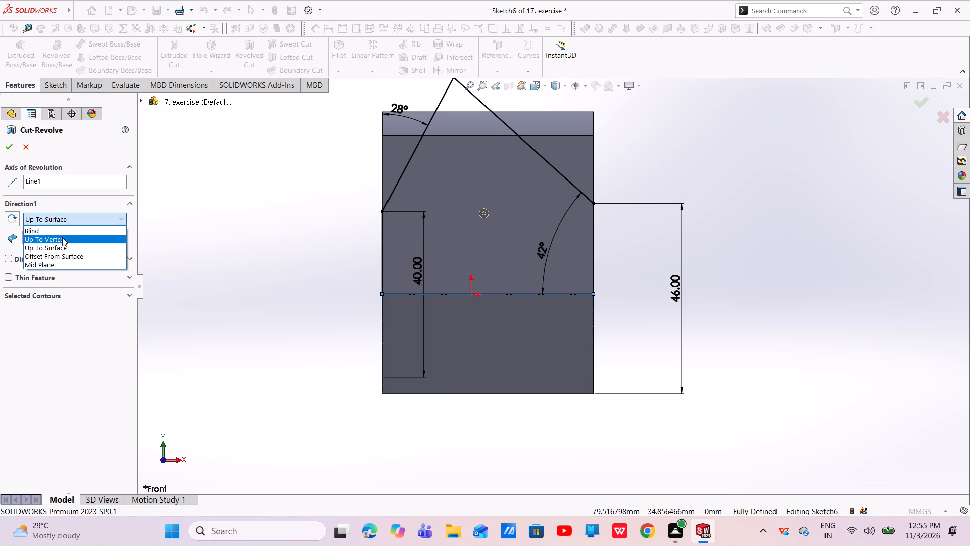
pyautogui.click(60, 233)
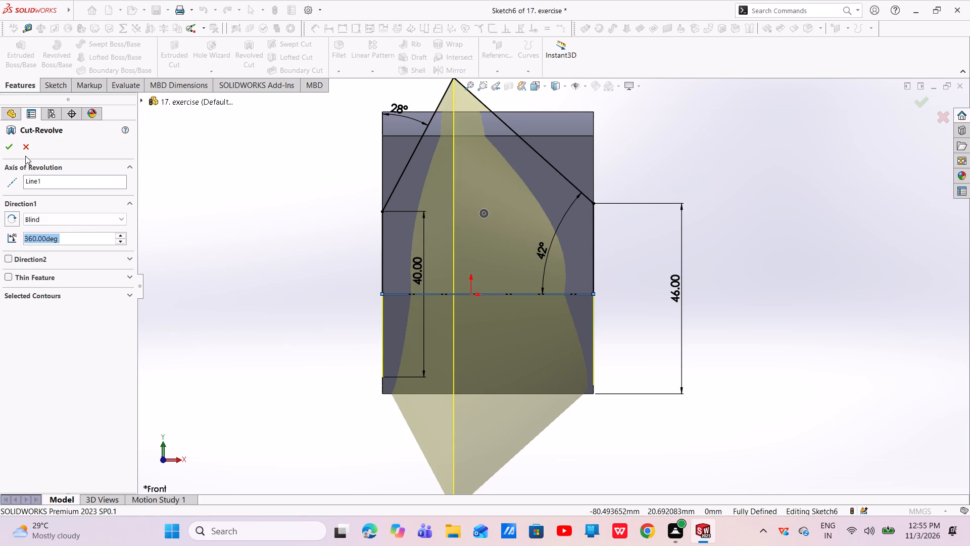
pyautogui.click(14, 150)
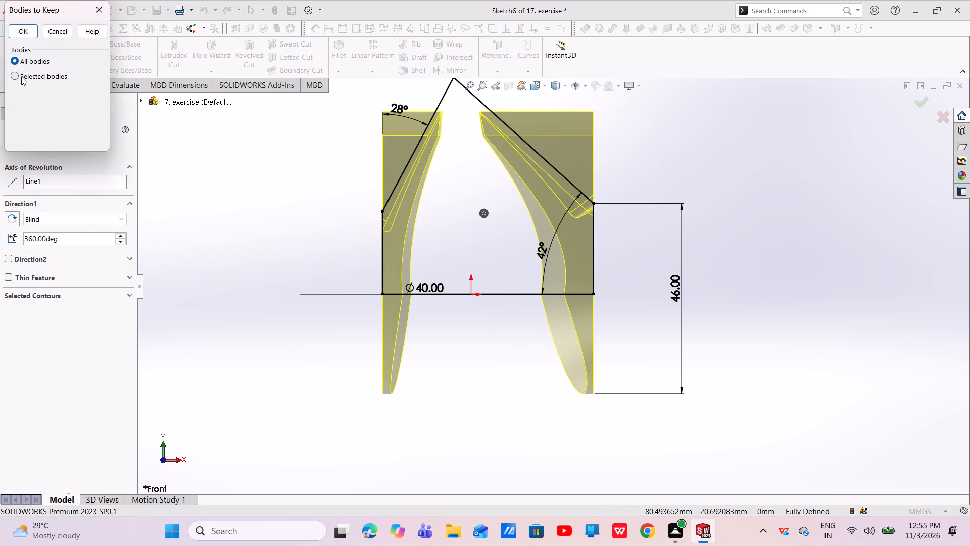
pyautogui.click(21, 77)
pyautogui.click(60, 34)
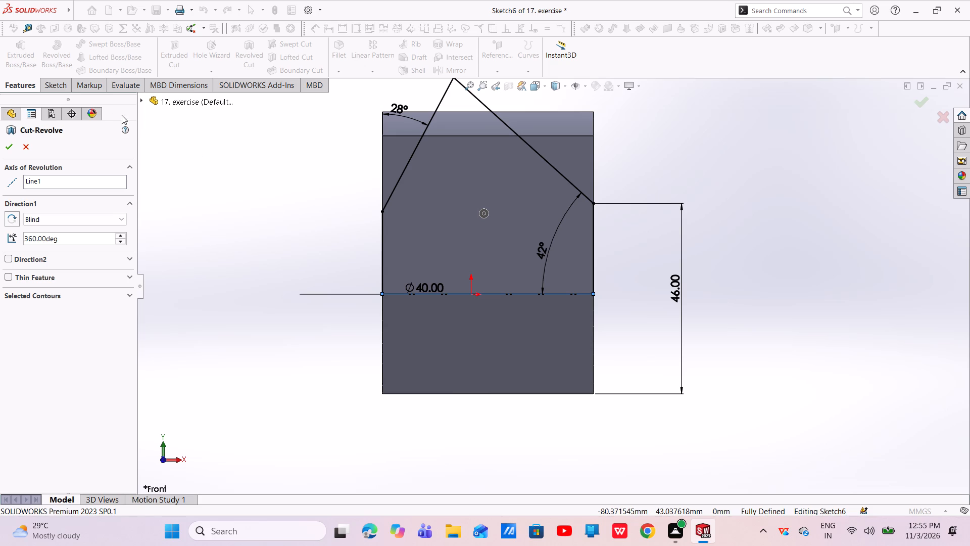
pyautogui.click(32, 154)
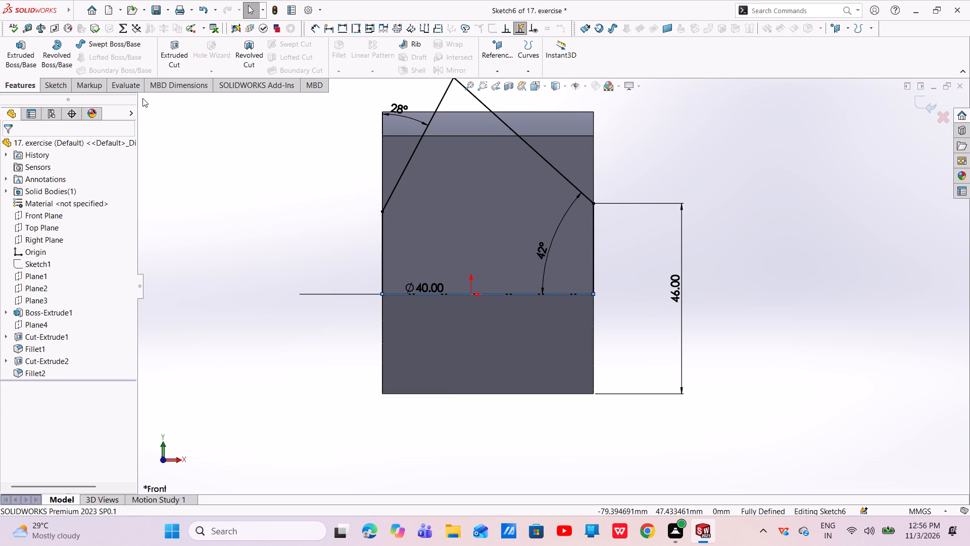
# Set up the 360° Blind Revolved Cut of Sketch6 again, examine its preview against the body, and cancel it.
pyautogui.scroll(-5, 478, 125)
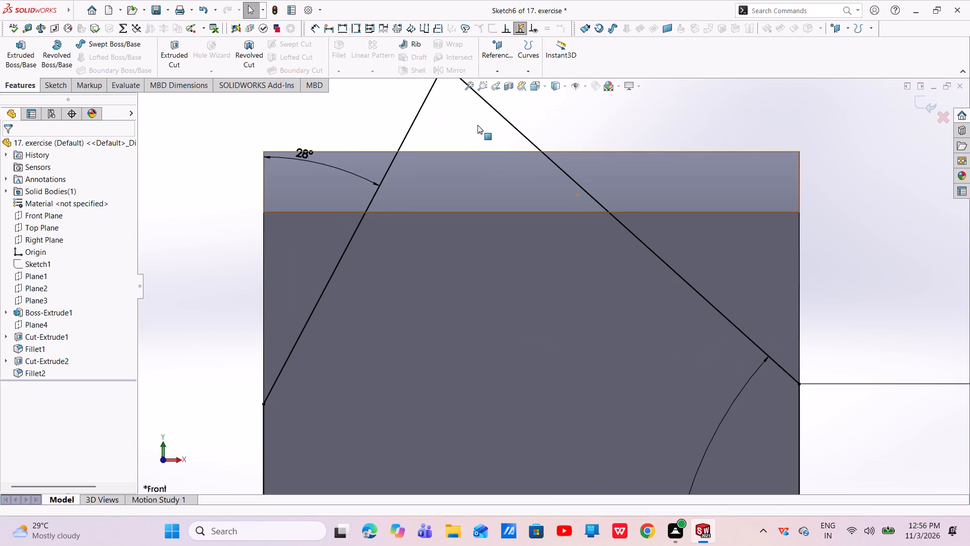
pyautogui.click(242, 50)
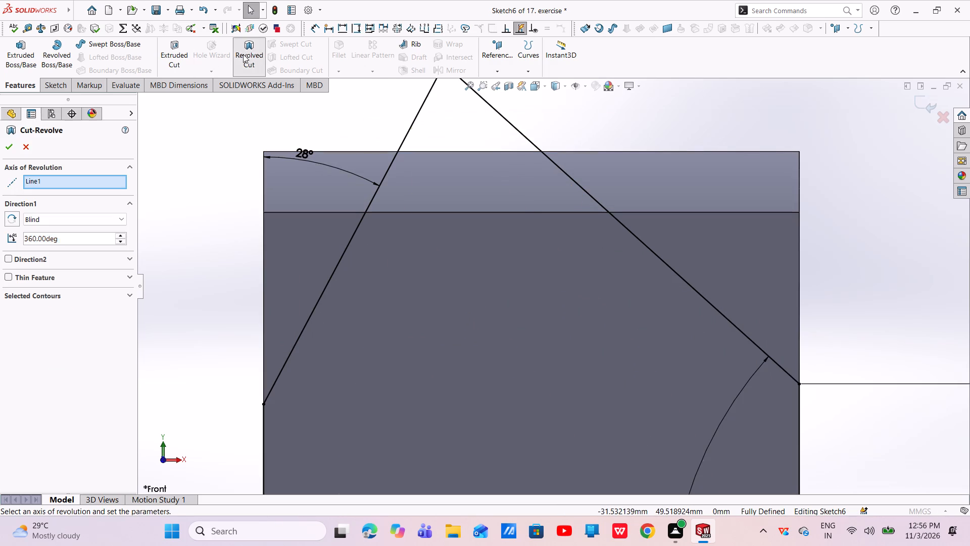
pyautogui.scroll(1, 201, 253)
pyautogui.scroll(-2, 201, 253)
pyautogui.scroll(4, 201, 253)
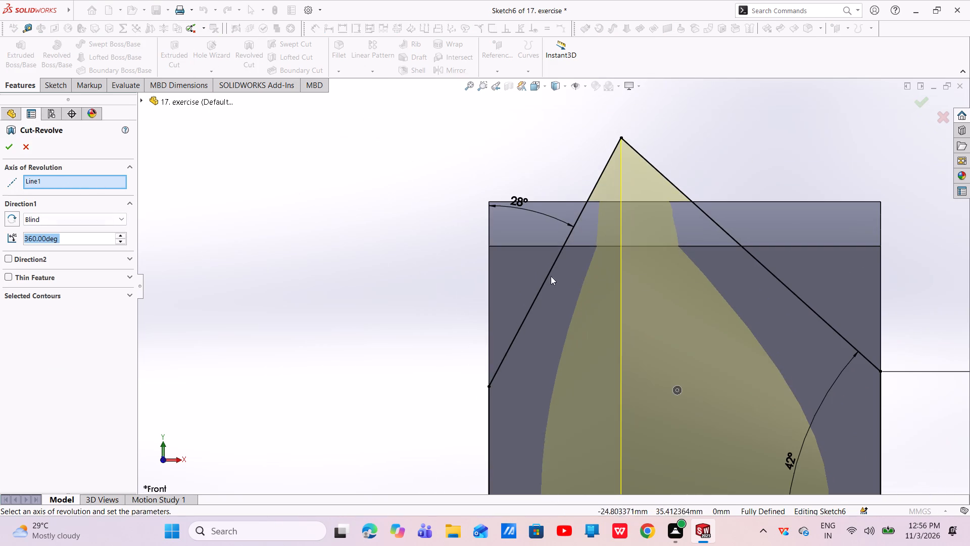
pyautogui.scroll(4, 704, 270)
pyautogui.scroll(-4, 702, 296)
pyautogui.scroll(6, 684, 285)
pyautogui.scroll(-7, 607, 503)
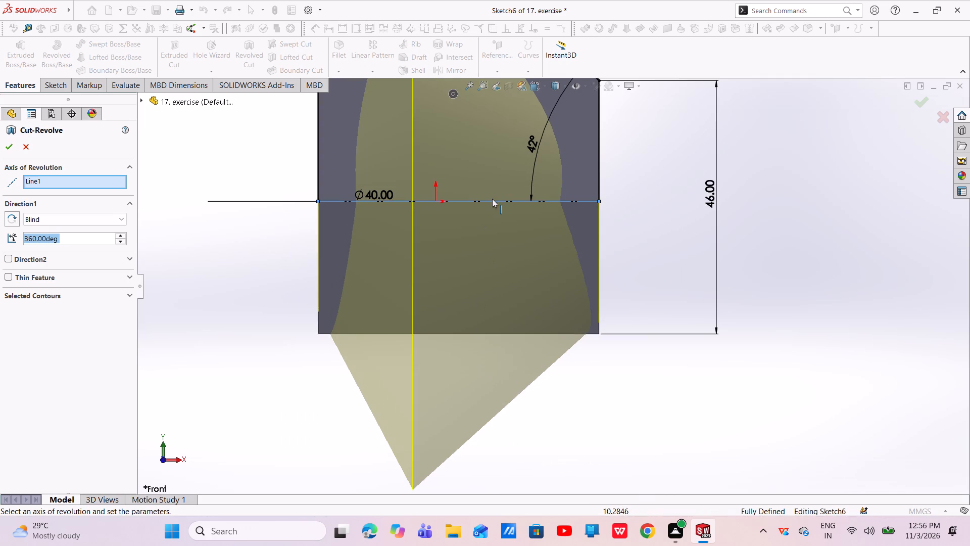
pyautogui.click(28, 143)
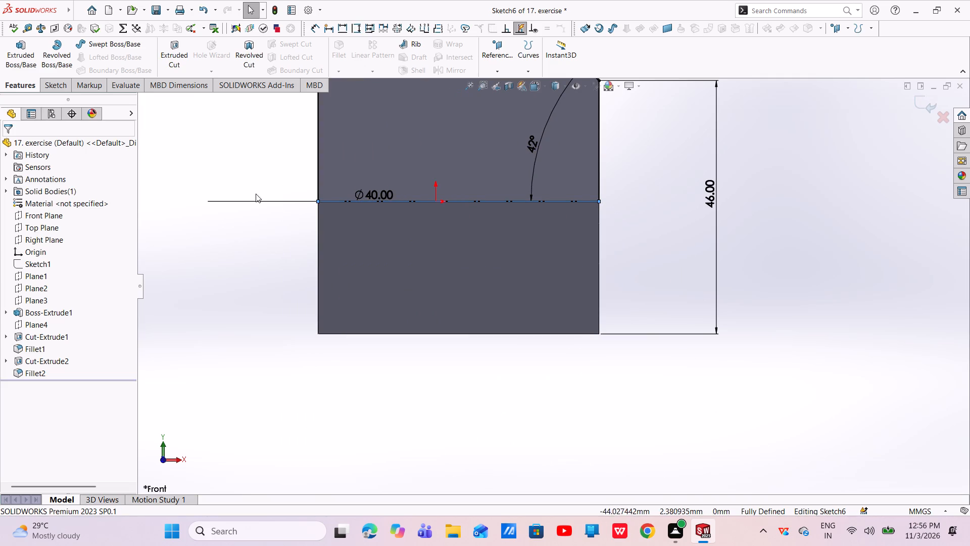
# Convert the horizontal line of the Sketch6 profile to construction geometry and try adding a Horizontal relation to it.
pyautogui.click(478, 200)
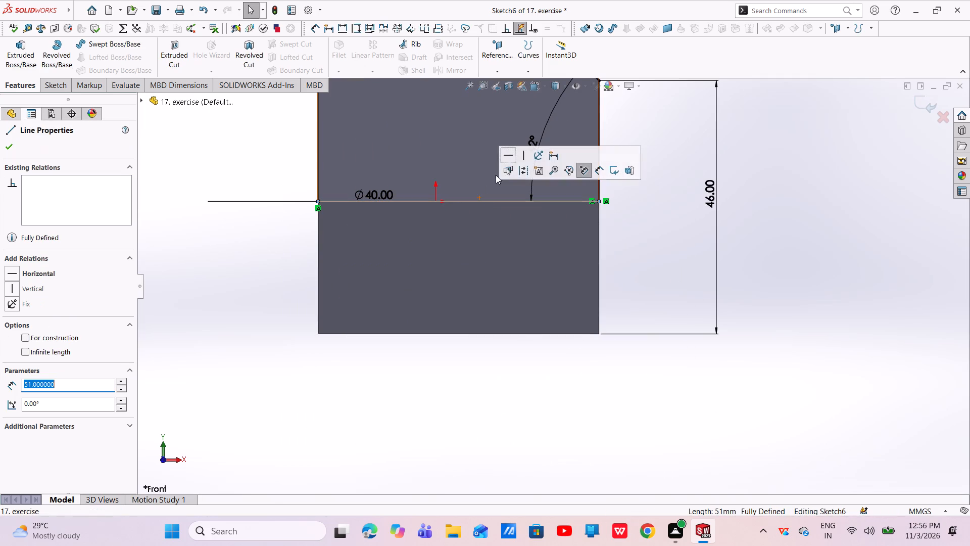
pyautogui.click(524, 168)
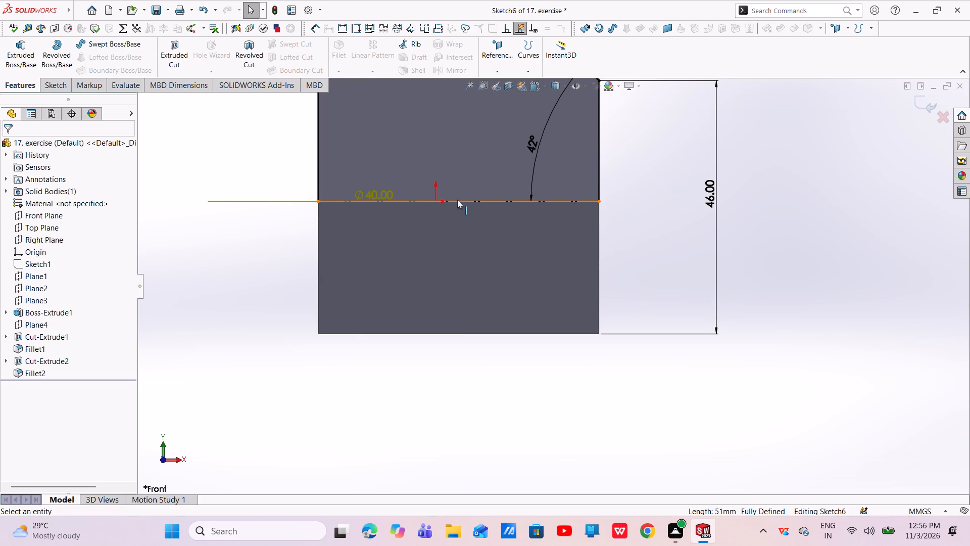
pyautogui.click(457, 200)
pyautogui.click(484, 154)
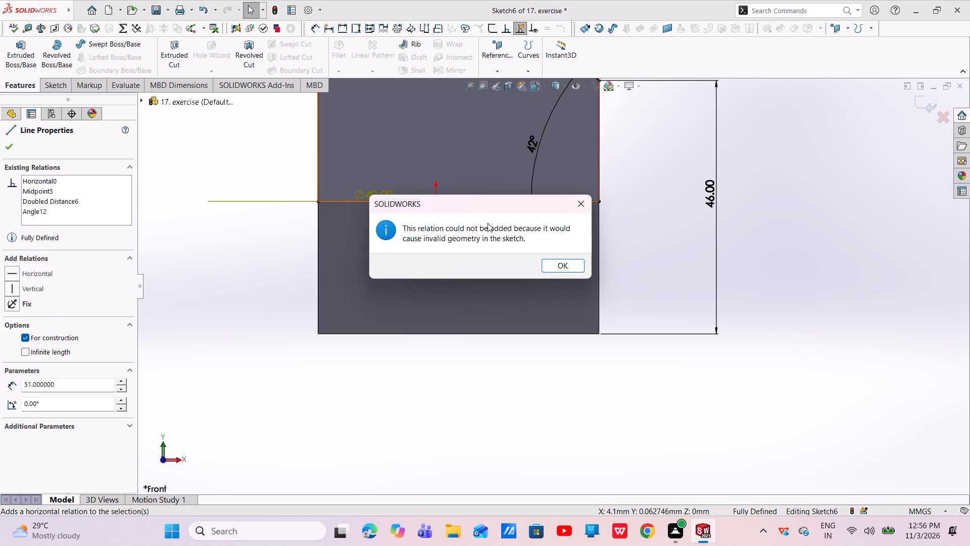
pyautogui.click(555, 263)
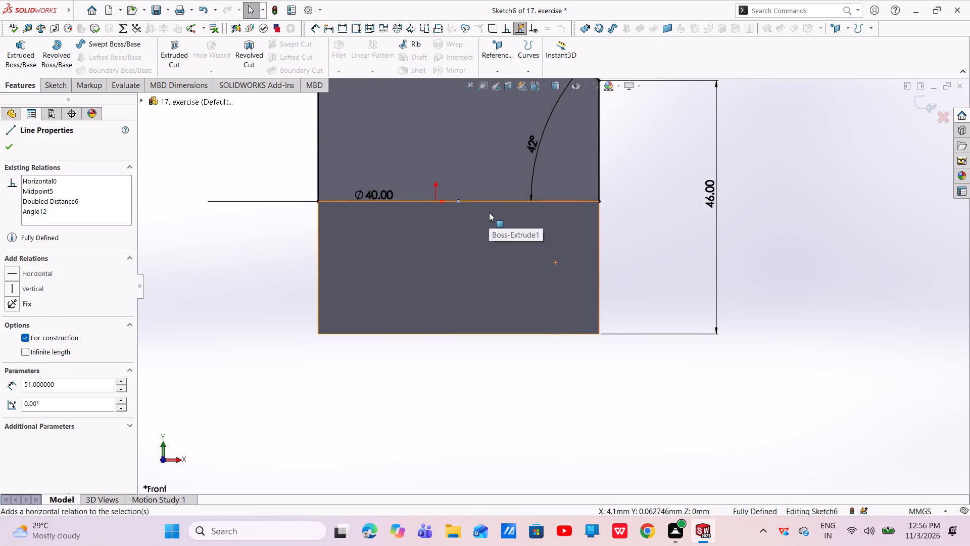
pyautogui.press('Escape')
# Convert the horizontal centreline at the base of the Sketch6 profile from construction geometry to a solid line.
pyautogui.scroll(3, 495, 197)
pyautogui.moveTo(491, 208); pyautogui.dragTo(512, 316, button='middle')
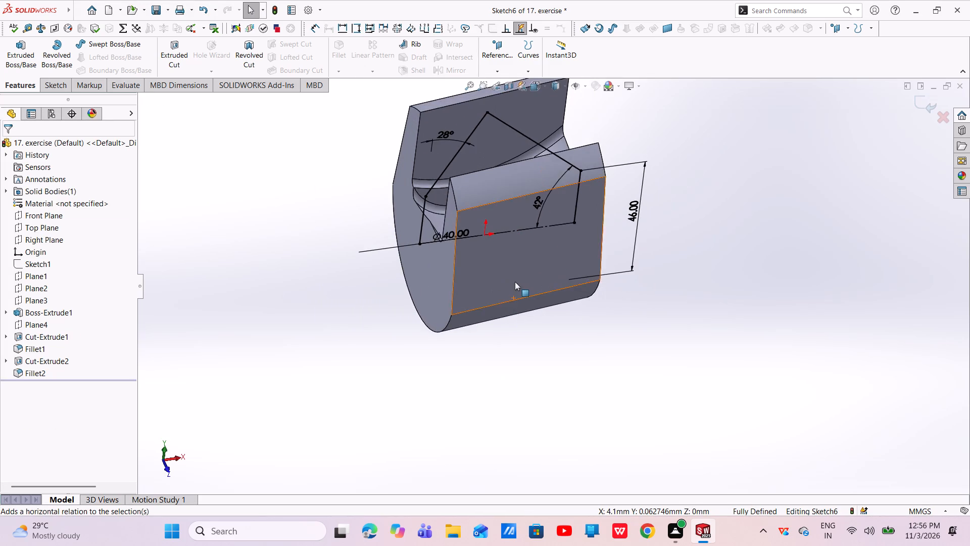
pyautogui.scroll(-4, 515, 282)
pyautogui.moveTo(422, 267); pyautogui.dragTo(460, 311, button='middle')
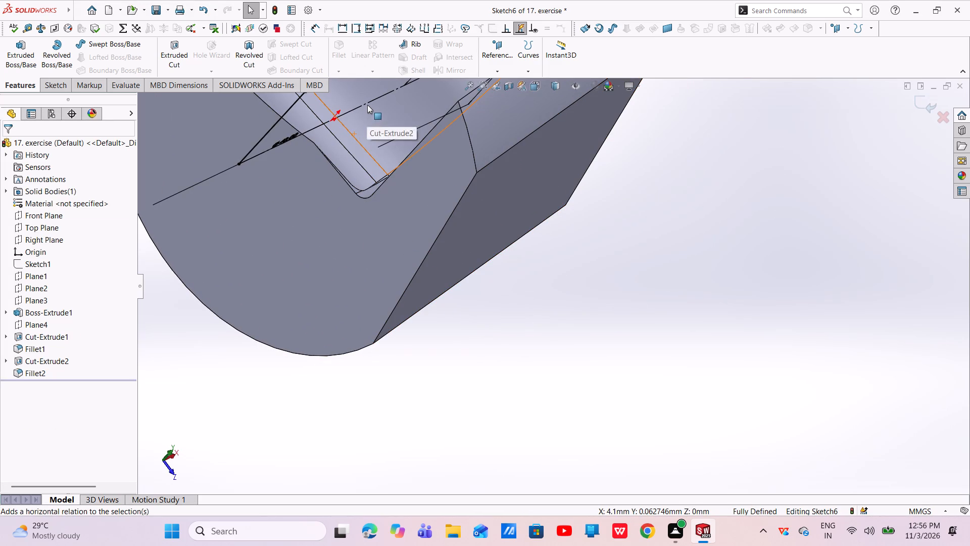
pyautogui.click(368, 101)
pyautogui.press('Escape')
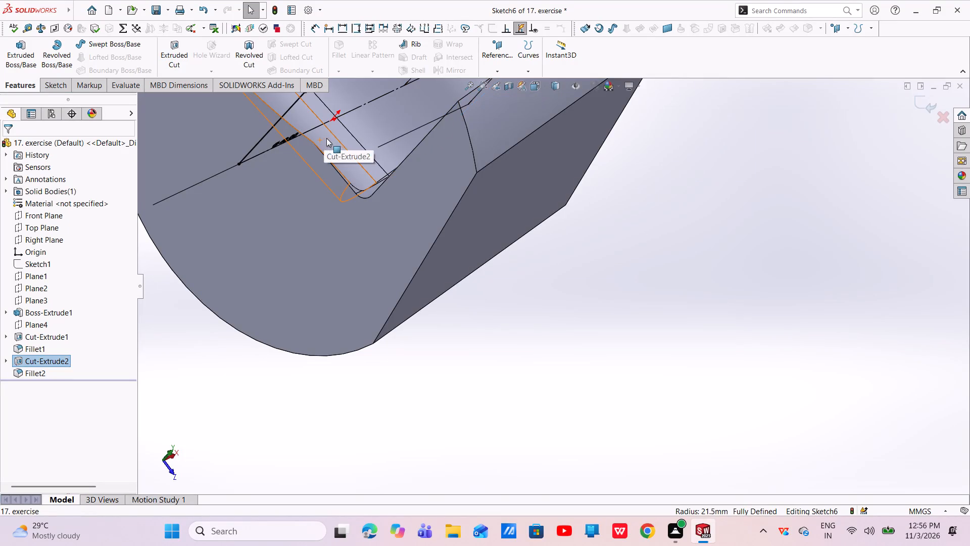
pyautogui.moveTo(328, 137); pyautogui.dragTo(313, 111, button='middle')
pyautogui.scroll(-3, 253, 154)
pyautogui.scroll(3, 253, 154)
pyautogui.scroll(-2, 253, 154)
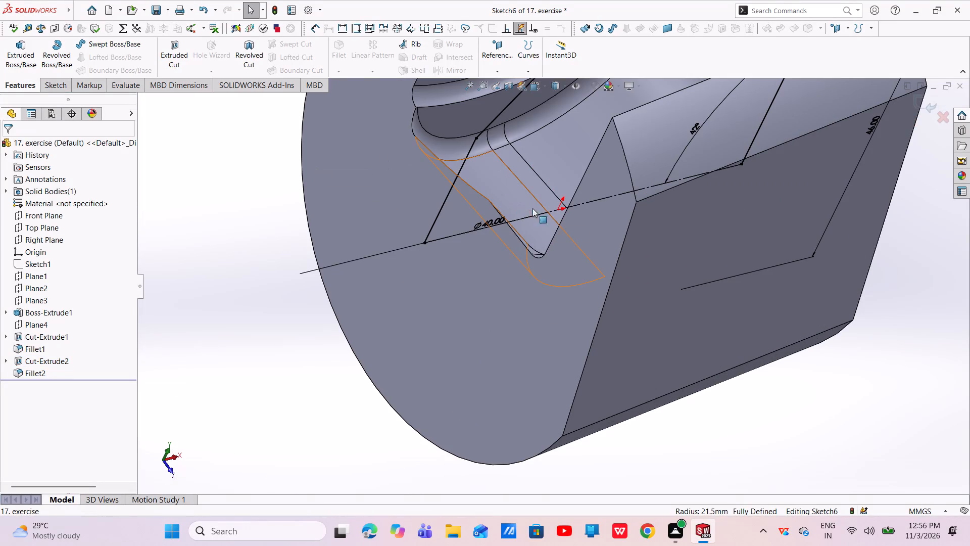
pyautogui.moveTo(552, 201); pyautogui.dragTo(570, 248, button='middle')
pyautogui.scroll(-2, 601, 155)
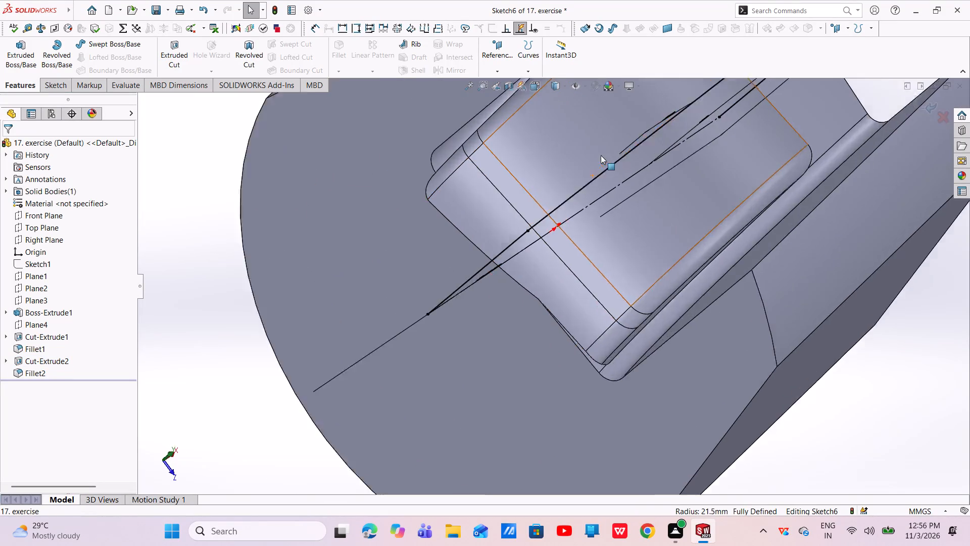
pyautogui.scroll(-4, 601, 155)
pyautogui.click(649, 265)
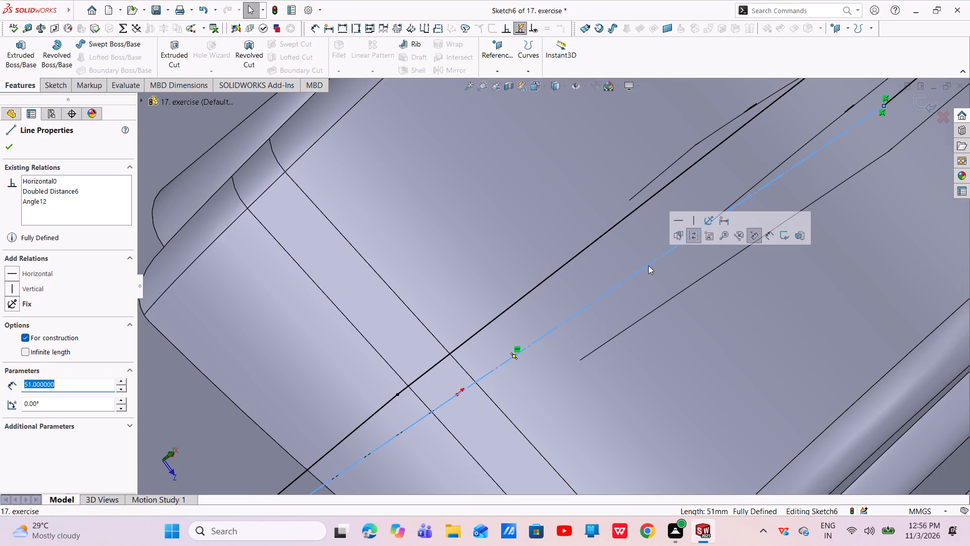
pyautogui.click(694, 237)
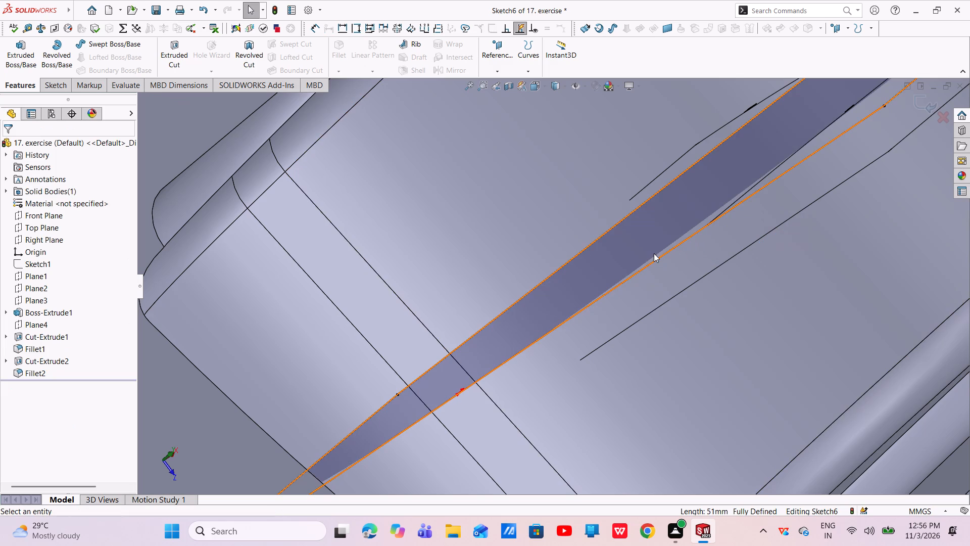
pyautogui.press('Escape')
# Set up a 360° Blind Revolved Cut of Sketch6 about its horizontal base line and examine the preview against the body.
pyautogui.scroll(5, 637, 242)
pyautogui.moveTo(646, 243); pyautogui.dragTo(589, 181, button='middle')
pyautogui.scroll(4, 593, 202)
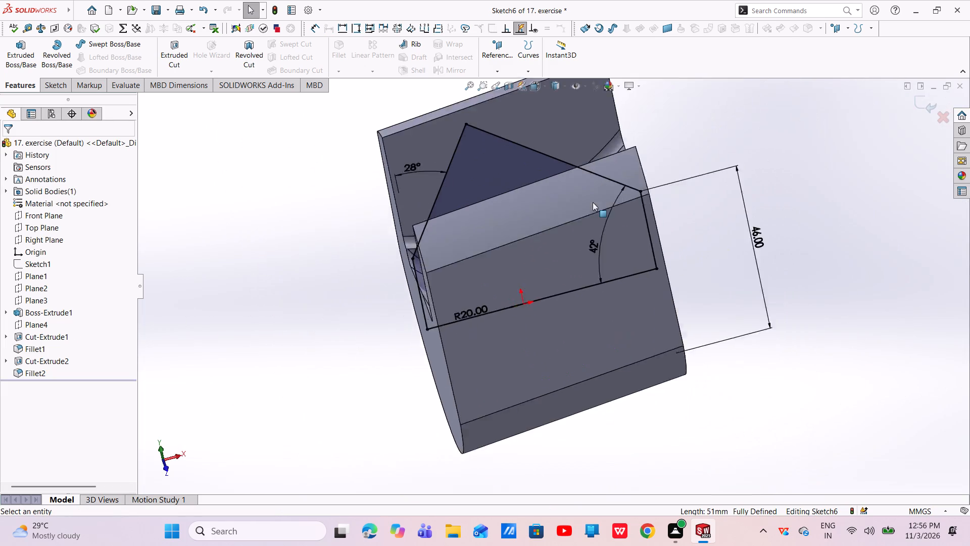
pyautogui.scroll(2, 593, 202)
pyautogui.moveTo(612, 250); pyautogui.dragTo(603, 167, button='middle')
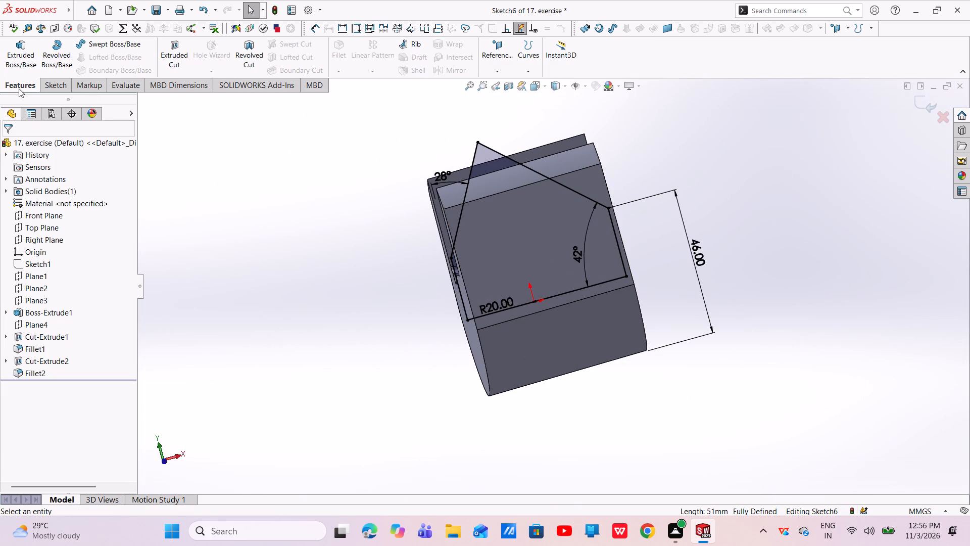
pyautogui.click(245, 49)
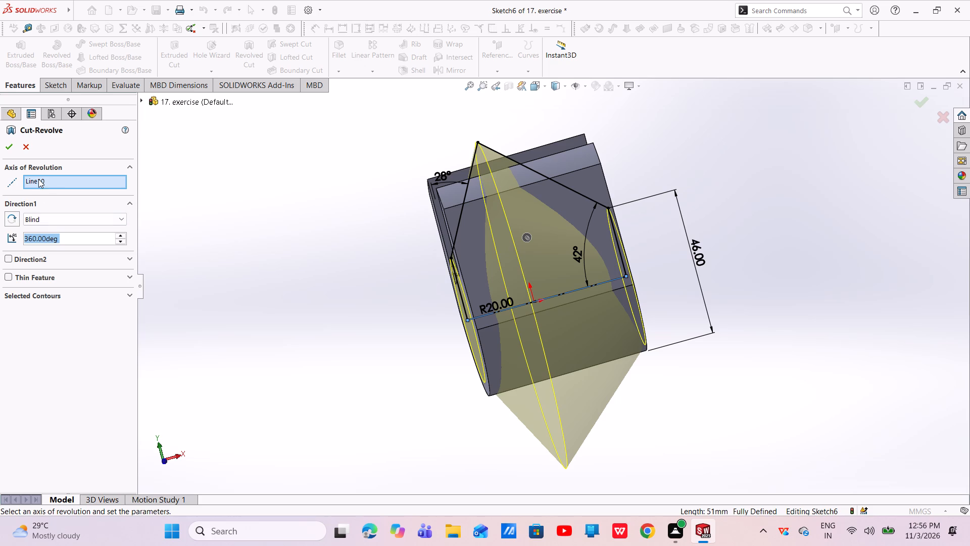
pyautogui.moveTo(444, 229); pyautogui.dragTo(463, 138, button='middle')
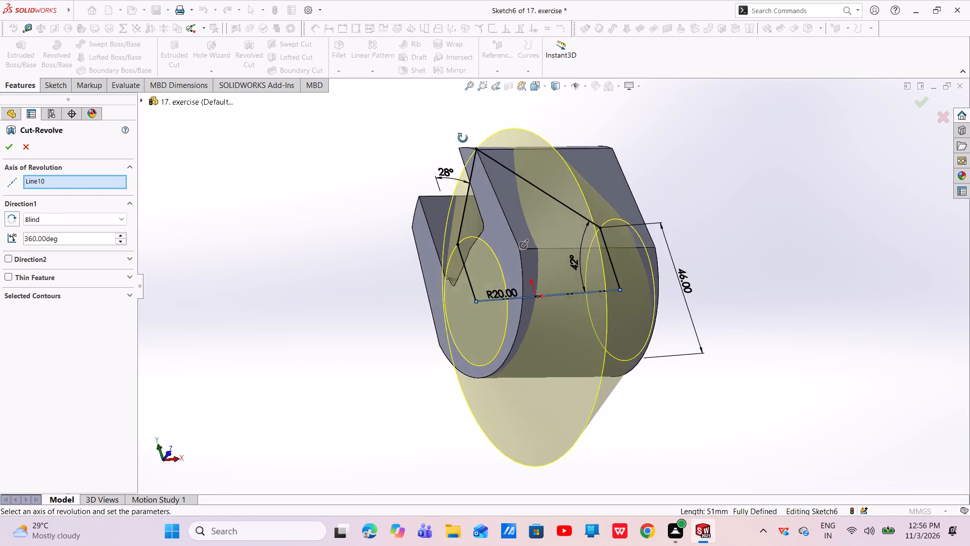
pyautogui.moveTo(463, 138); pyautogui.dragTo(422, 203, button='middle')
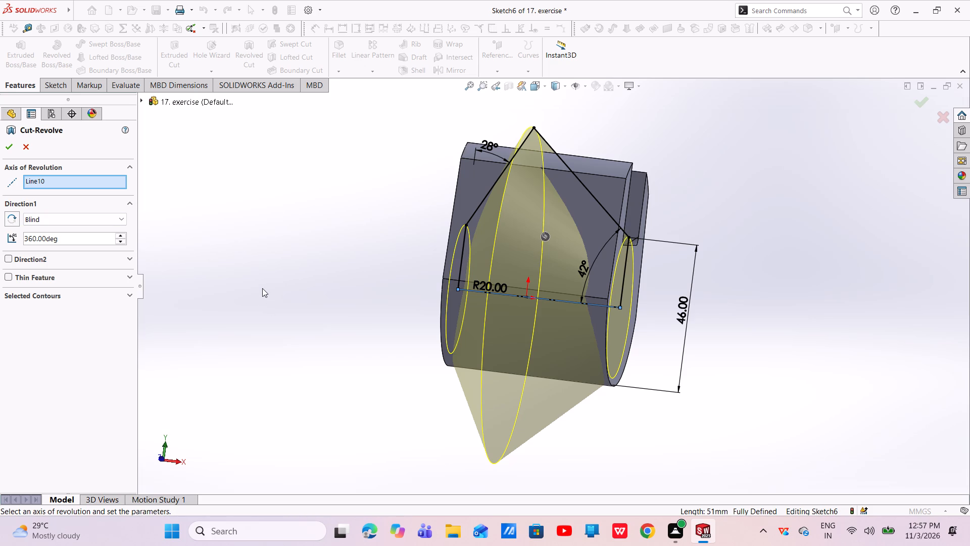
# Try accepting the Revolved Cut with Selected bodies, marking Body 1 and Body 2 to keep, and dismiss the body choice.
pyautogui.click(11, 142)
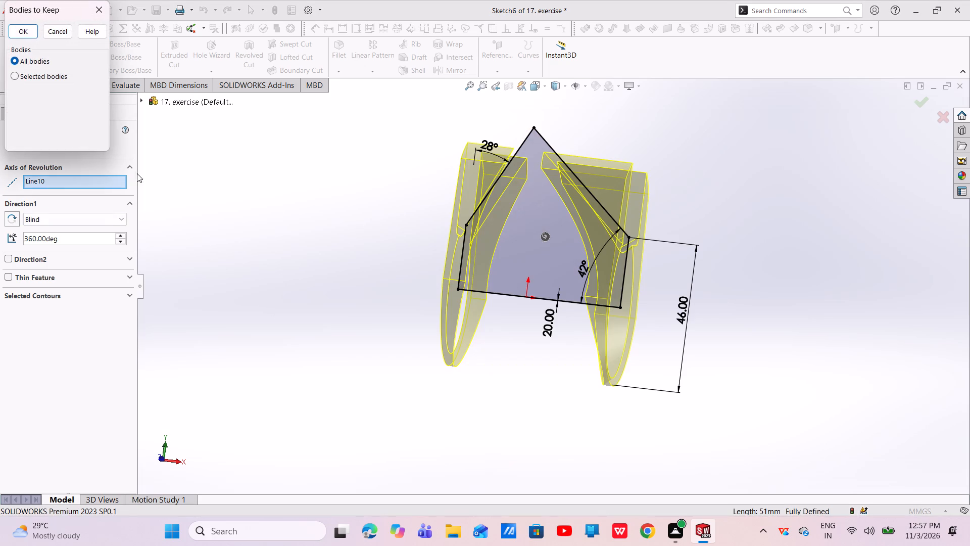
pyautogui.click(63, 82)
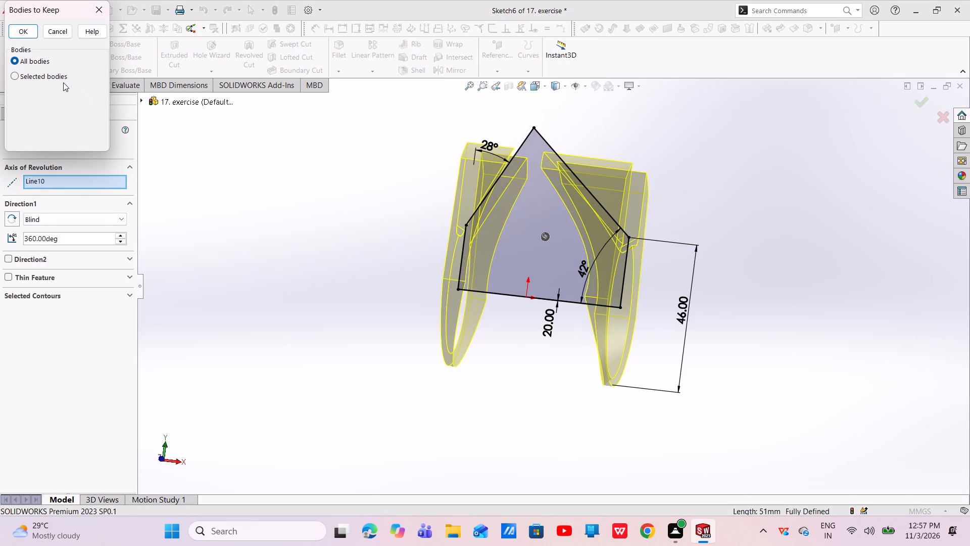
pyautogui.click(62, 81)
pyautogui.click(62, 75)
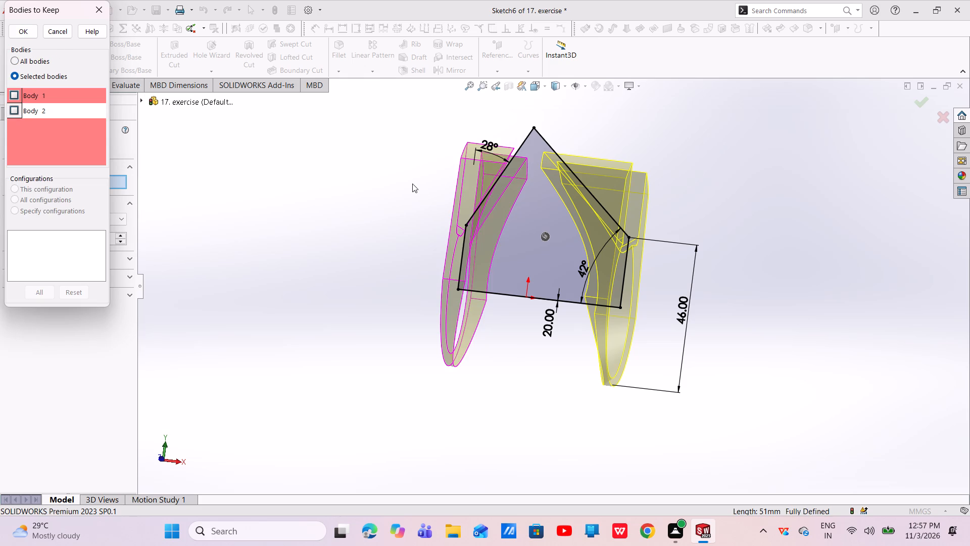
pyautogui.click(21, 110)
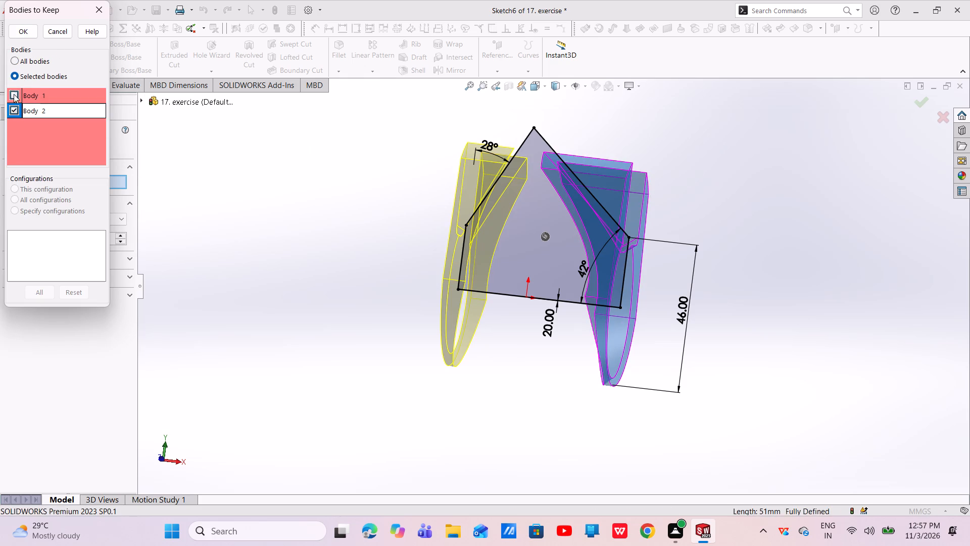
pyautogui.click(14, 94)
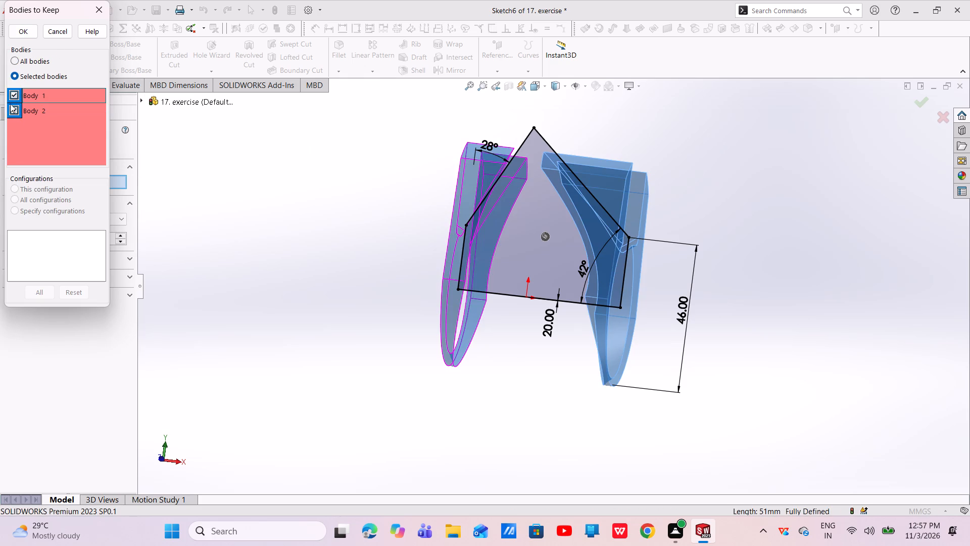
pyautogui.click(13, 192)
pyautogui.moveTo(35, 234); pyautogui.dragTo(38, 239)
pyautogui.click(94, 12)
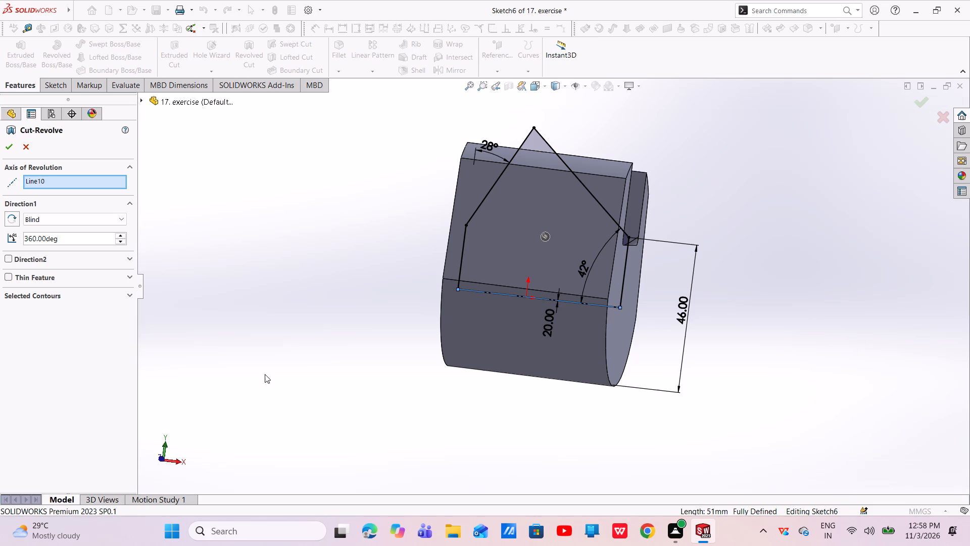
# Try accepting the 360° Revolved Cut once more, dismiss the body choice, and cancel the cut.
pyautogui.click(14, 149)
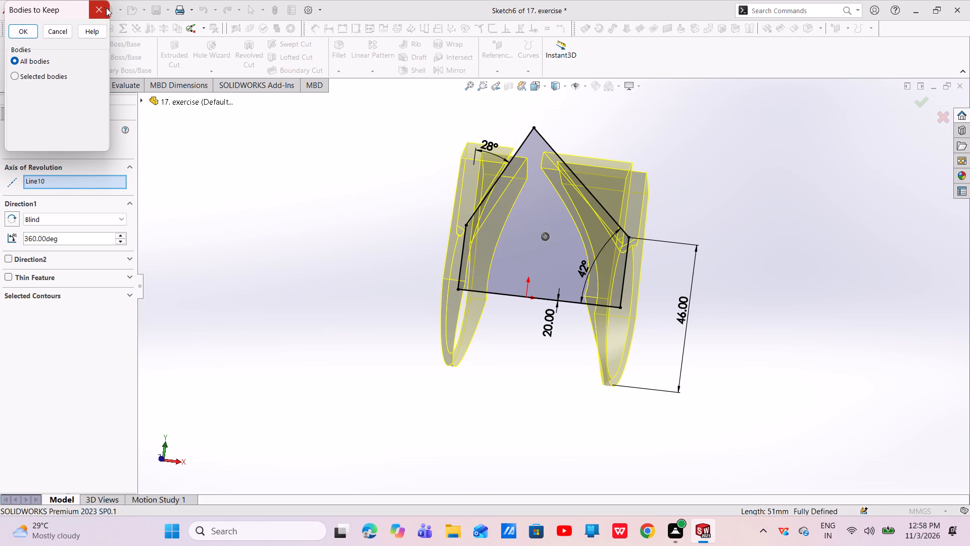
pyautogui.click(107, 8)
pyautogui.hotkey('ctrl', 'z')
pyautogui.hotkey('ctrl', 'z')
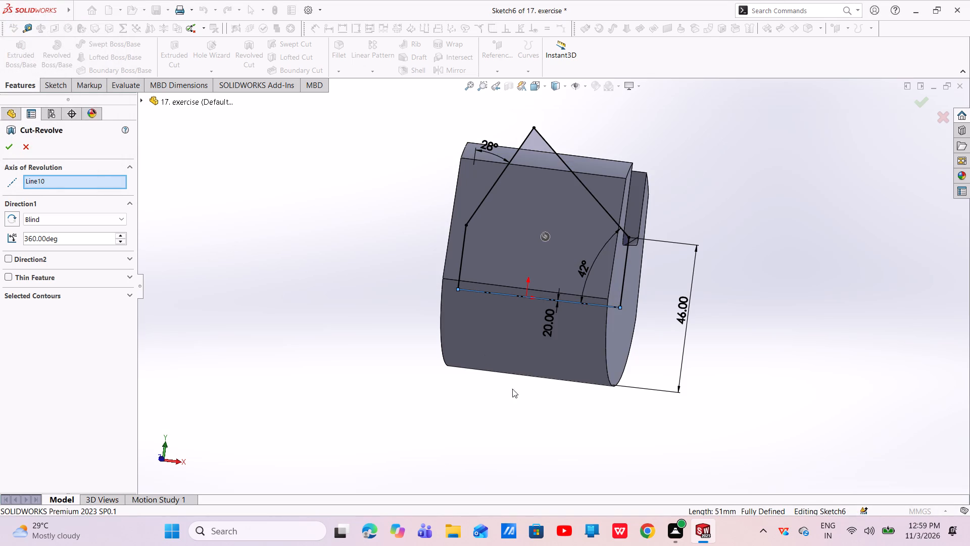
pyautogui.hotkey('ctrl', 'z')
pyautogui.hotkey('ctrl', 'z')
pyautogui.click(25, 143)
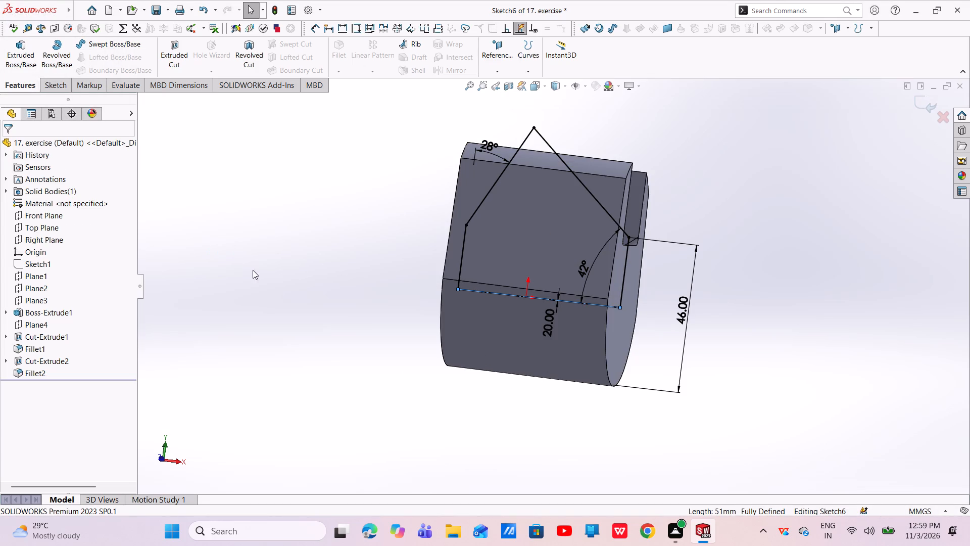
# Undo all the Sketch6 work, including its dimensions, profile lines and the sketch itself, back to the body ending with Fillet2.
pyautogui.hotkey('ctrl', 'z')
pyautogui.hotkey('ctrl', 'z')
pyautogui.hotkey('ctrl', 'z')
pyautogui.hotkey('ctrl', 'z')
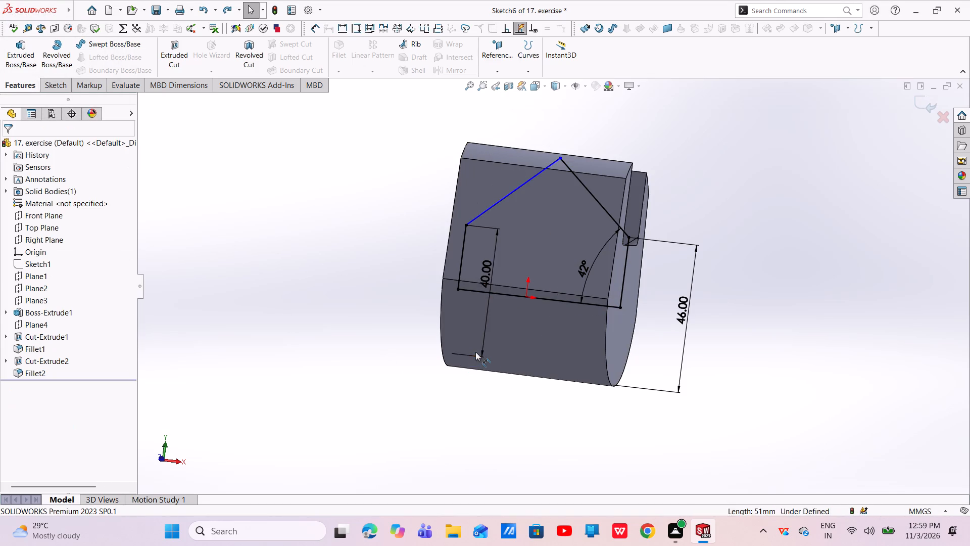
pyautogui.hotkey('ctrl', 'z')
pyautogui.hotkey('ctrl', 'z')
pyautogui.hotkey('ctrl', 'z')
pyautogui.hotkey('ctrl', 'z')
pyautogui.hotkey('ctrl', 'z')
pyautogui.hotkey('ctrl', 'z')
pyautogui.hotkey('ctrl', 'z')
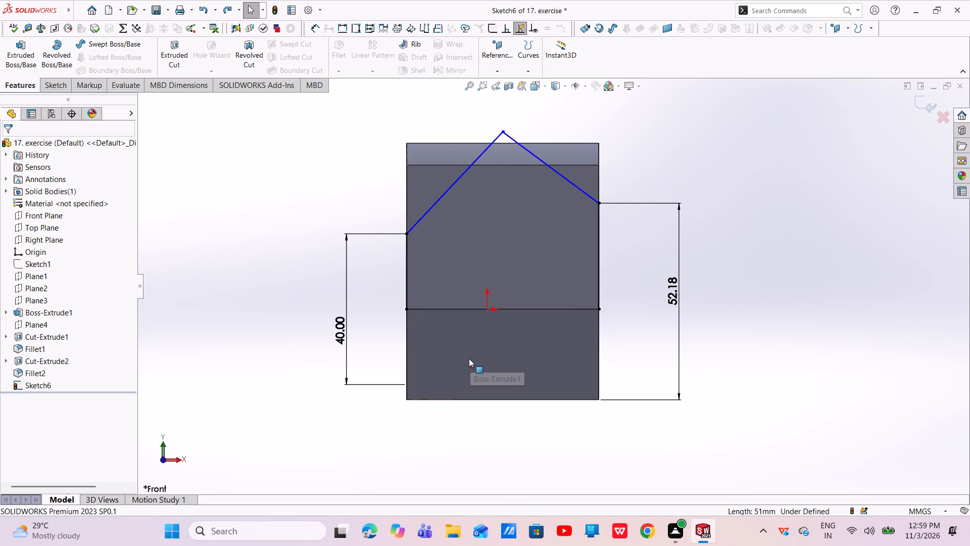
pyautogui.hotkey('ctrl', 'z')
pyautogui.hotkey('ctrl', 'z')
pyautogui.hotkey('ctrl', 'z')
pyautogui.hotkey('ctrl', 'z')
pyautogui.hotkey('ctrl', 'z')
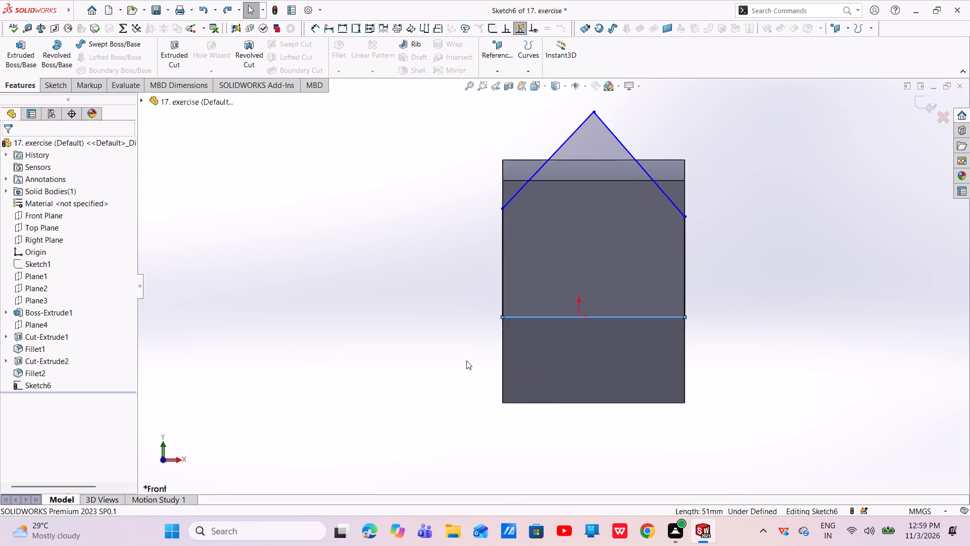
pyautogui.hotkey('ctrl', 'z')
pyautogui.hotkey('ctrl', 'z')
pyautogui.hotkey('ctrl', 'z')
pyautogui.hotkey('ctrl', 'z')
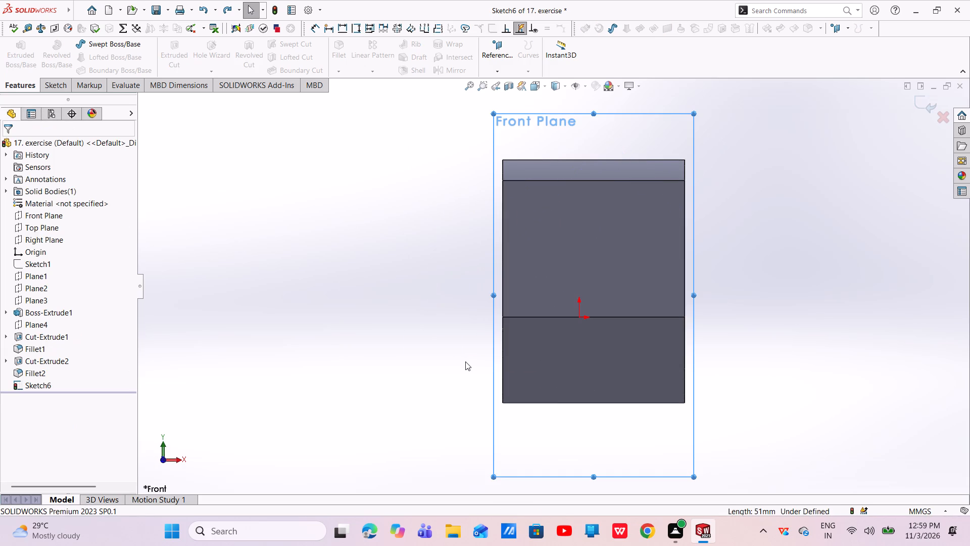
pyautogui.moveTo(762, 382); pyautogui.dragTo(727, 390, button='middle')
pyautogui.scroll(1, 746, 386)
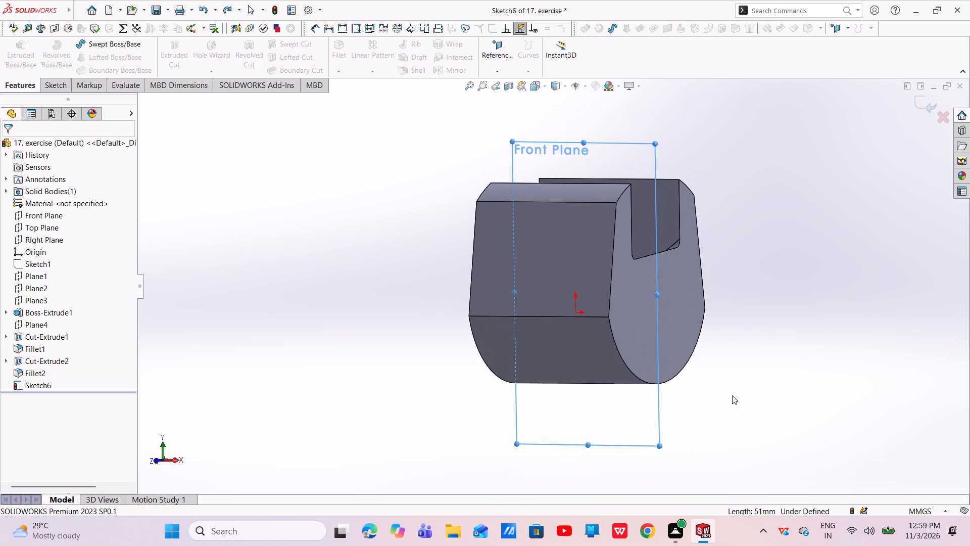
pyautogui.hotkey('ctrl', 'z')
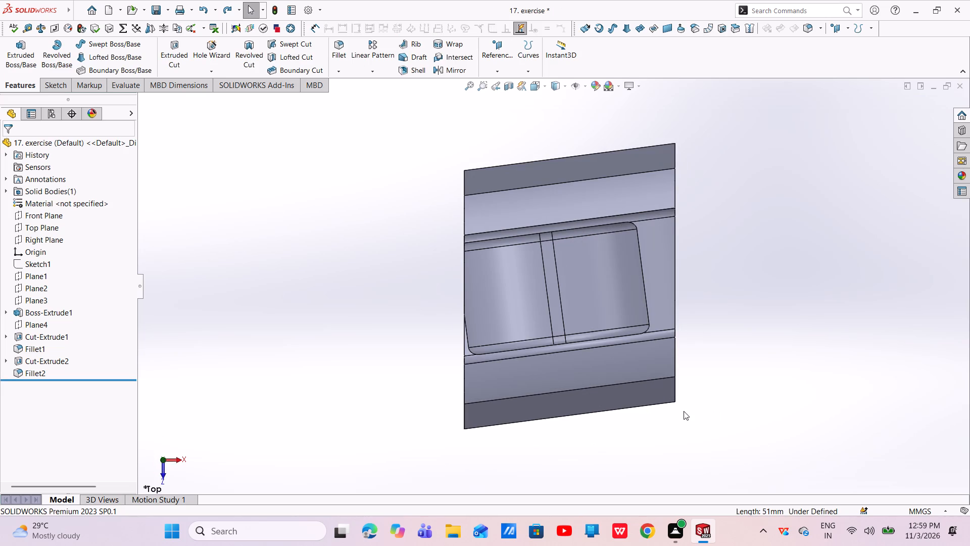
# Start a Front Plane sketch and draw a horizontal centerline across the body's full width, along the edge line through the origin.
pyautogui.moveTo(625, 430); pyautogui.dragTo(664, 333, button='middle')
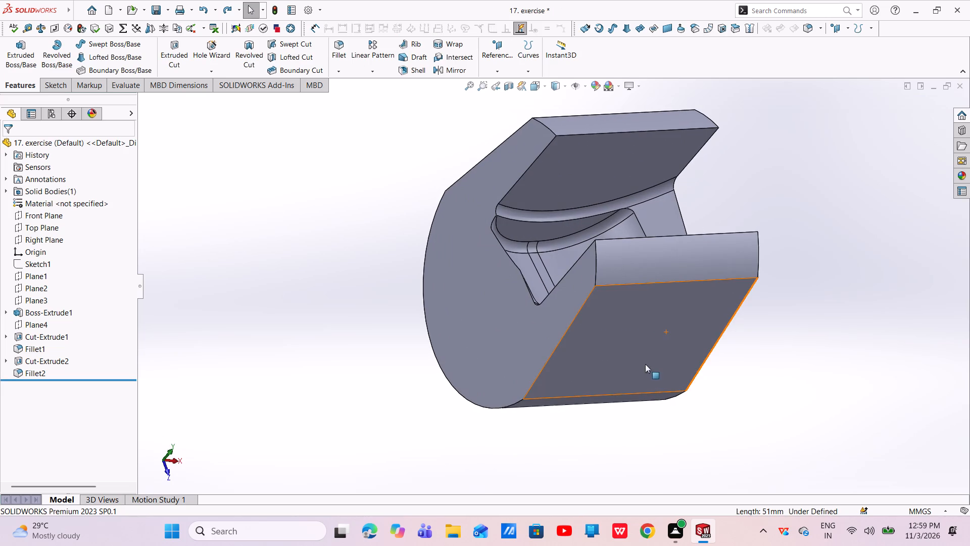
pyautogui.moveTo(649, 367); pyautogui.dragTo(578, 361, button='middle')
pyautogui.scroll(1, 578, 361)
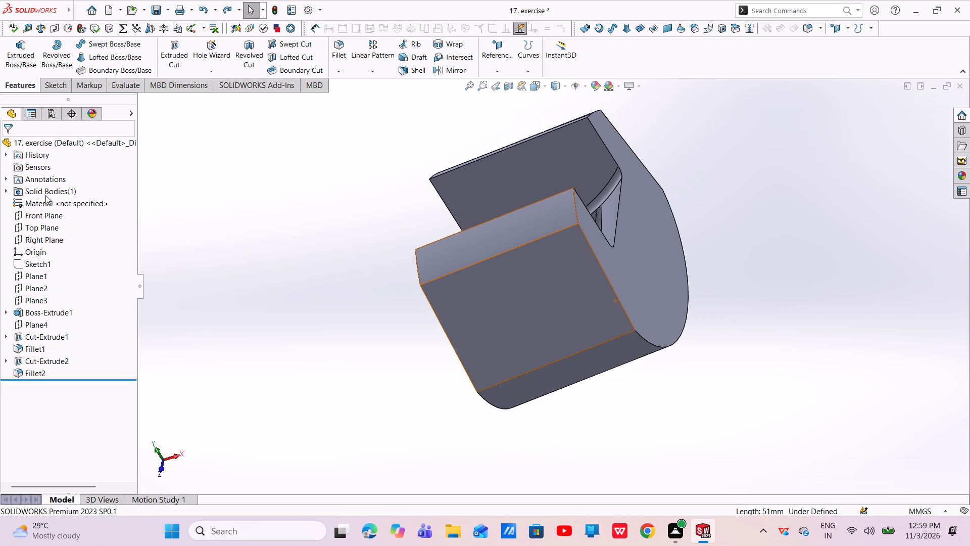
pyautogui.click(54, 219)
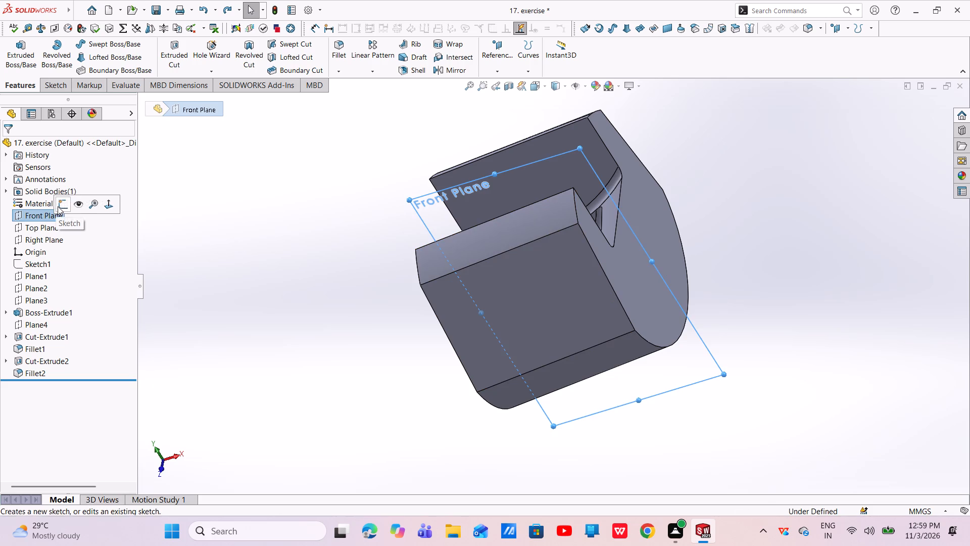
pyautogui.click(58, 206)
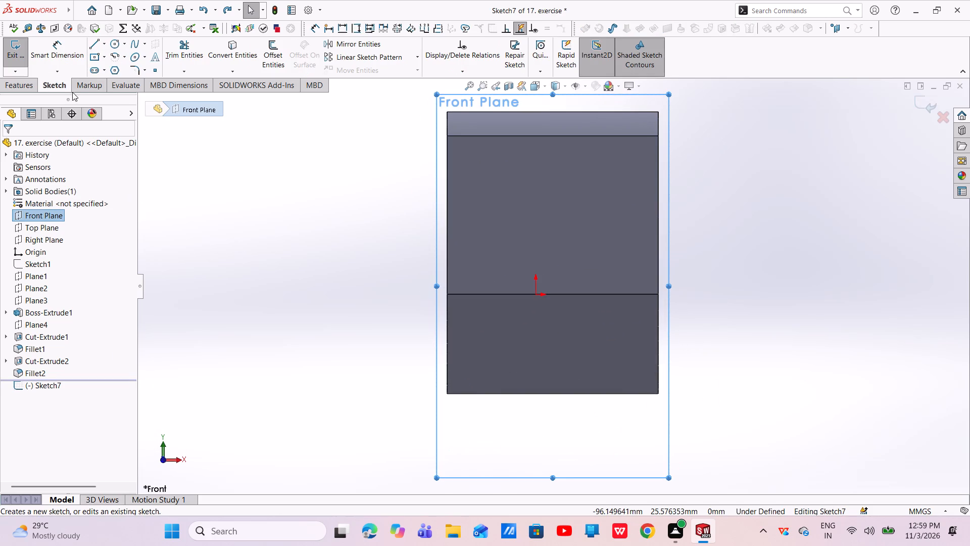
pyautogui.click(106, 42)
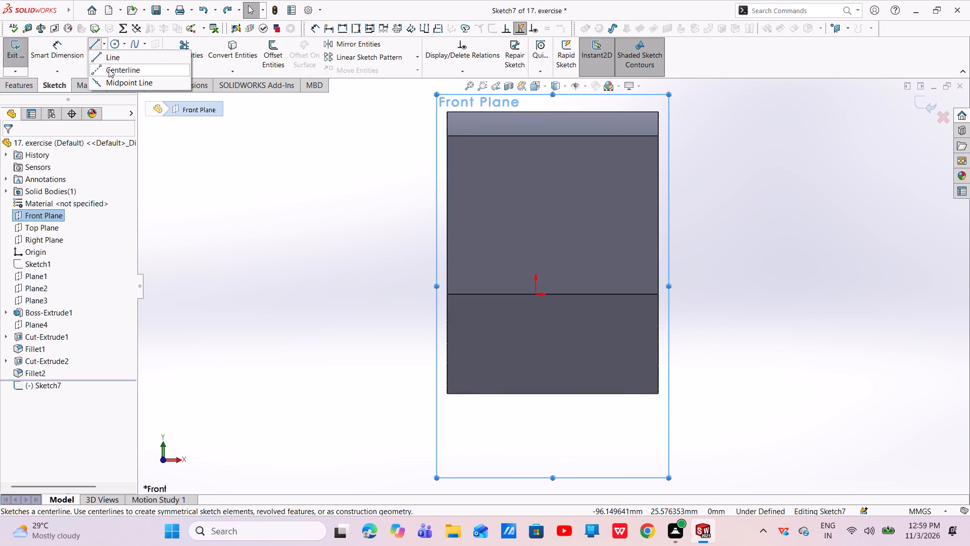
pyautogui.click(109, 69)
pyautogui.click(448, 293)
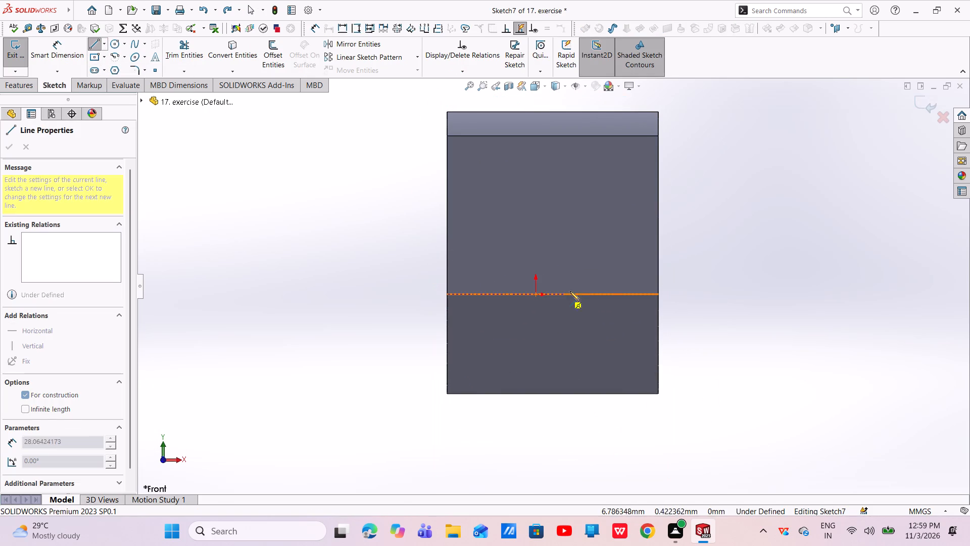
pyautogui.click(657, 293)
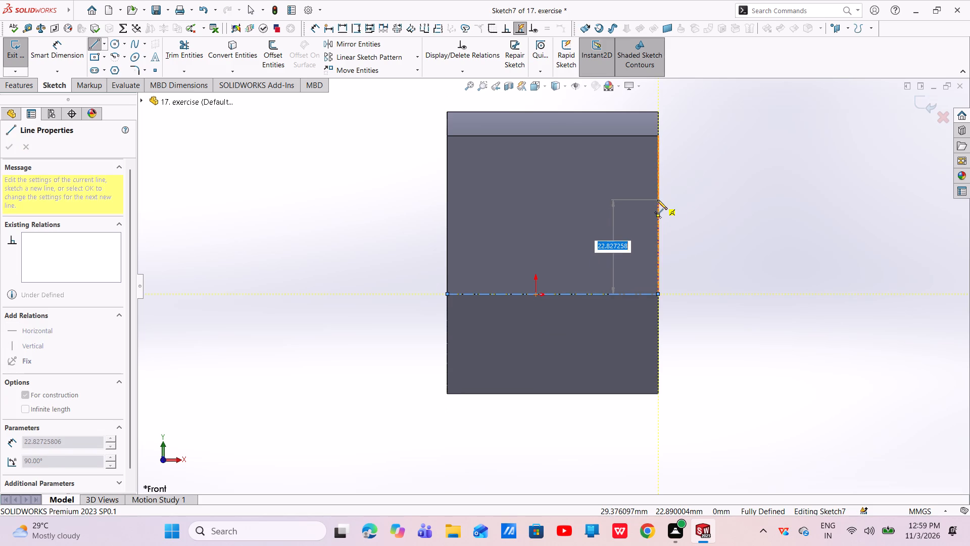
# Close the outline above the centerline with construction lines: vertical sides about 23 mm high and two slopes about 35 mm long meeting at a central peak.
pyautogui.click(657, 200)
pyautogui.click(554, 103)
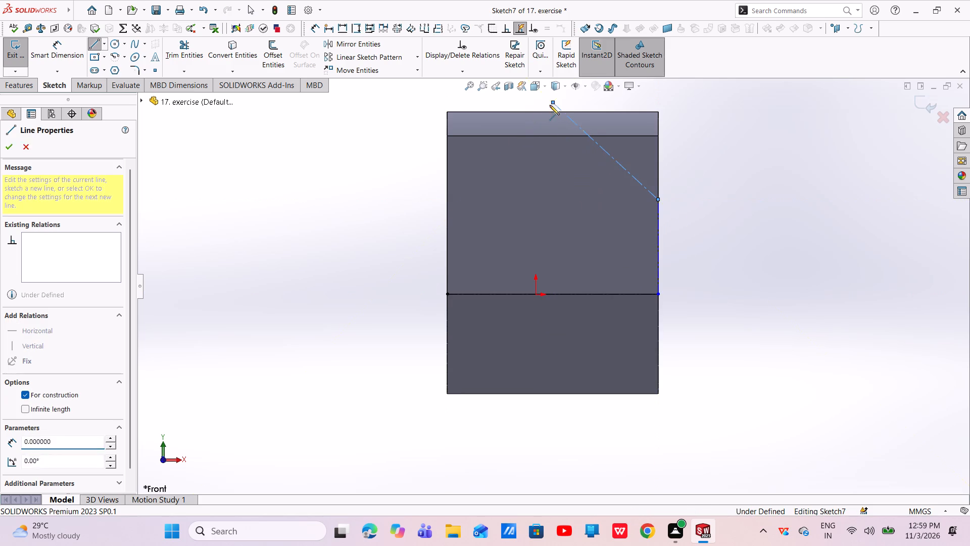
pyautogui.click(450, 200)
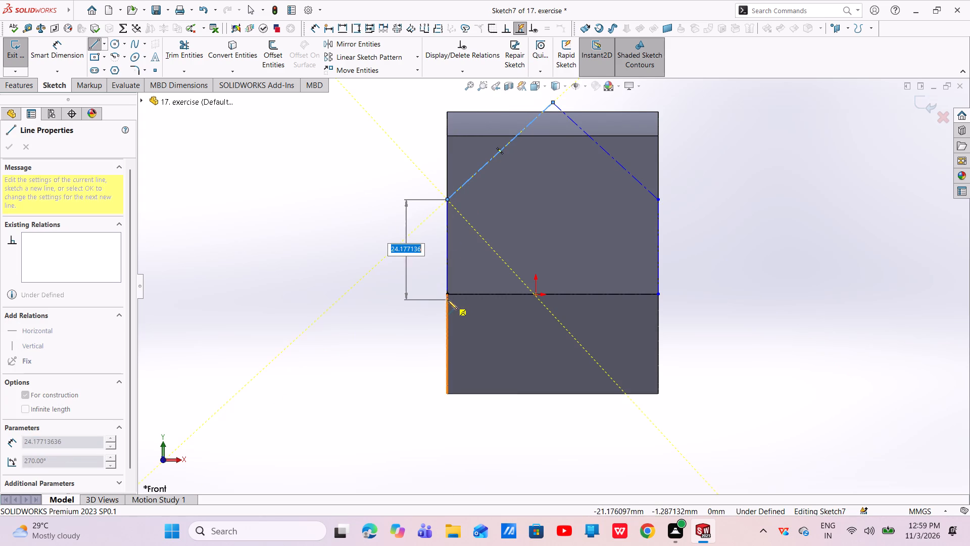
pyautogui.click(447, 294)
pyautogui.rightClick(447, 294)
pyautogui.click(469, 297)
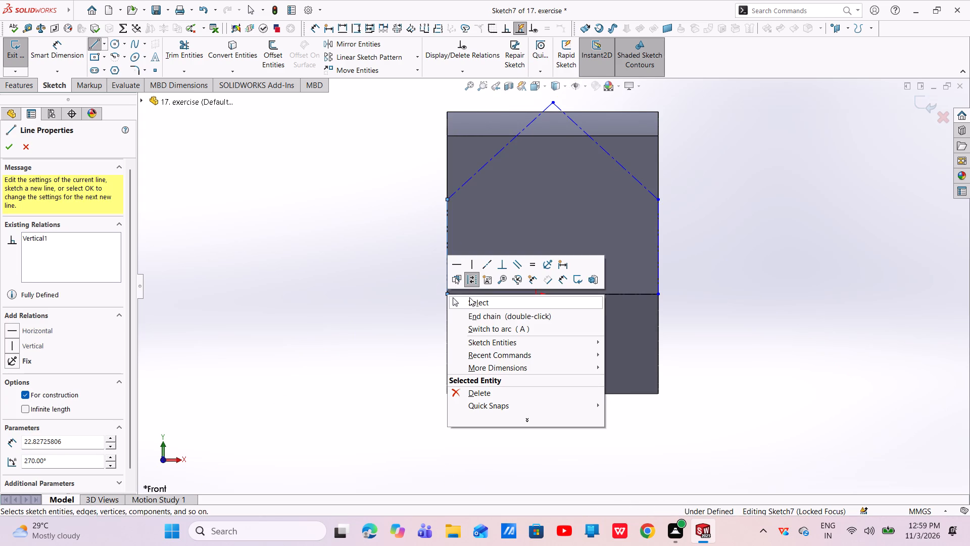
# Convert the two vertical sides and both sloping lines from construction to solid lines, keeping the horizontal base as a centerline.
pyautogui.click(448, 223)
pyautogui.keyDown('ctrl'); pyautogui.click(475, 173); pyautogui.keyUp('ctrl')
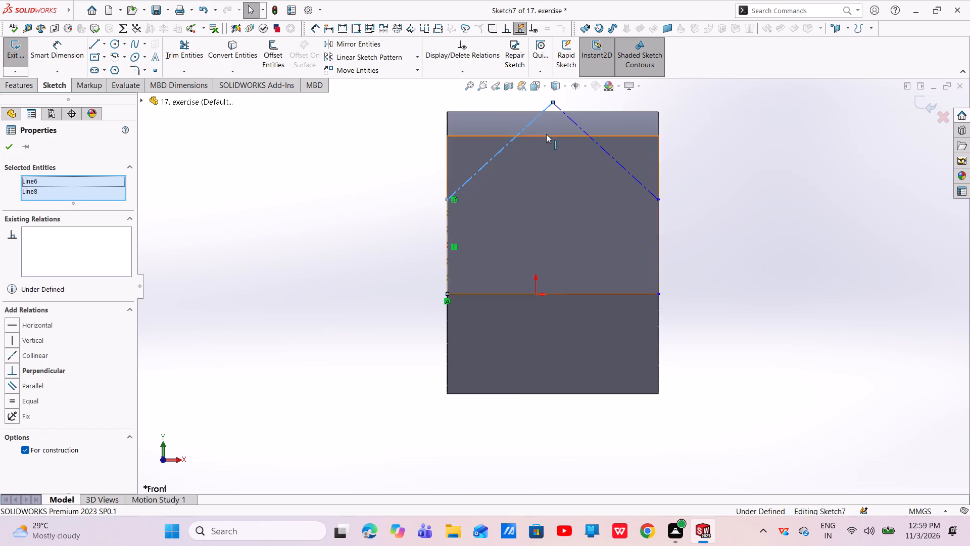
pyautogui.keyDown('ctrl'); pyautogui.click(571, 118); pyautogui.keyUp('ctrl')
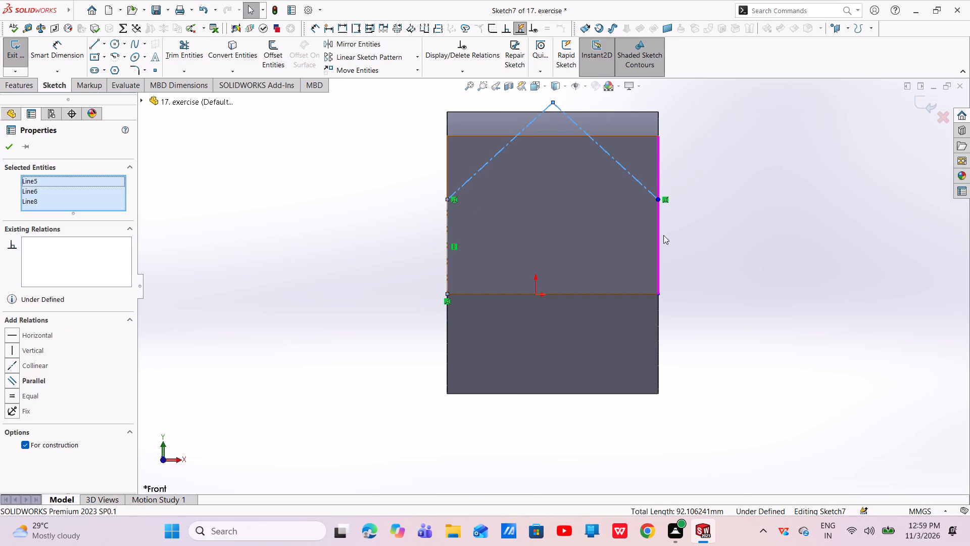
pyautogui.keyDown('ctrl'); pyautogui.click(658, 234); pyautogui.keyUp('ctrl')
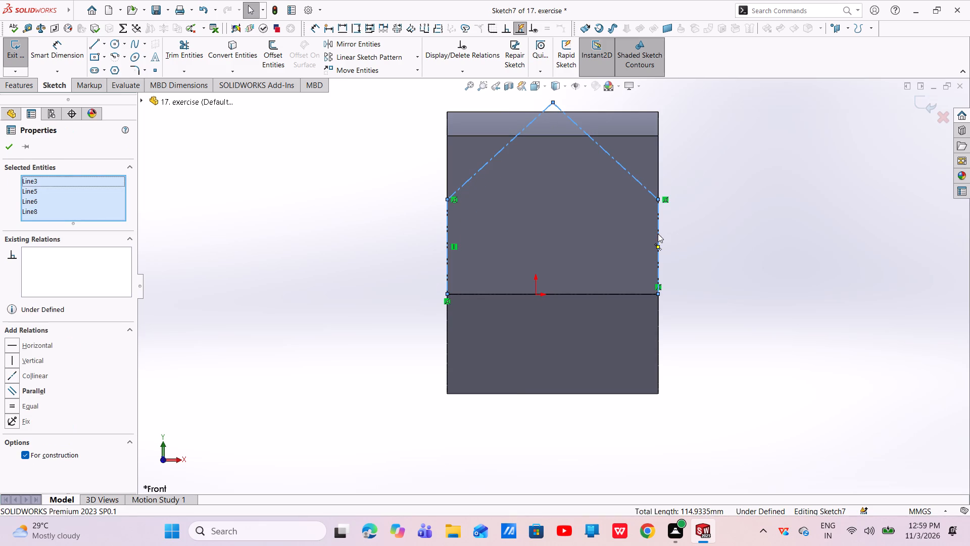
pyautogui.click(700, 201)
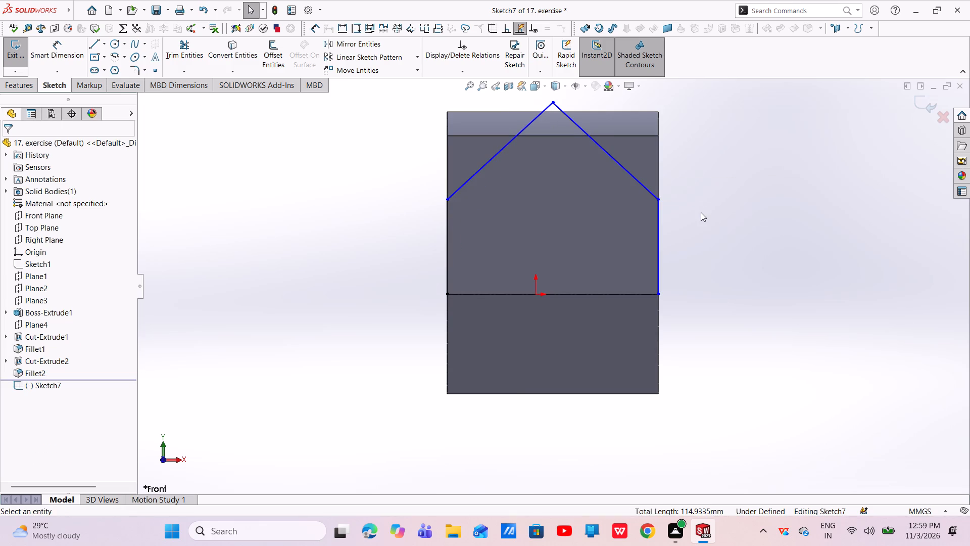
pyautogui.press('Escape')
# Dimension the profile's upper-left corner 46 mm above the body's bottom edge.
pyautogui.scroll(2, 590, 199)
pyautogui.scroll(-2, 596, 190)
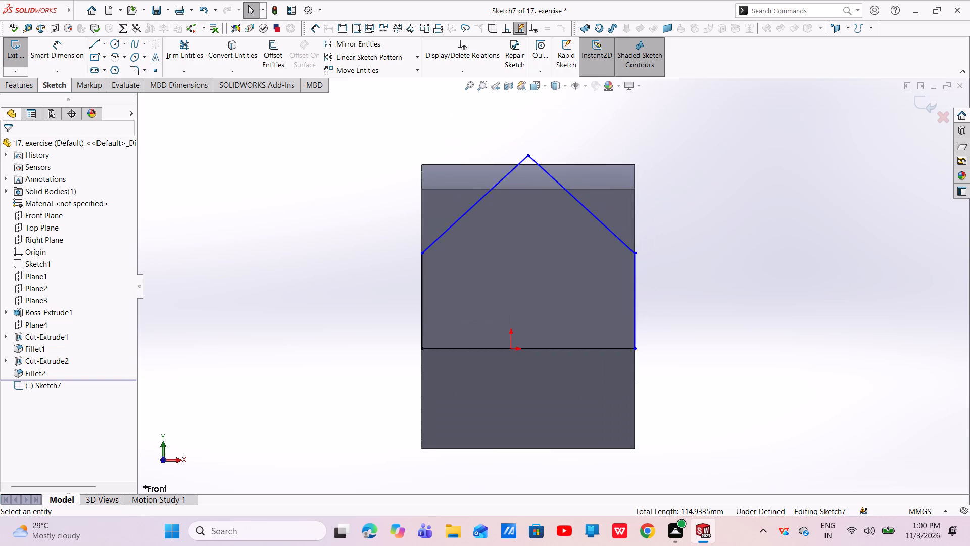
pyautogui.click(50, 50)
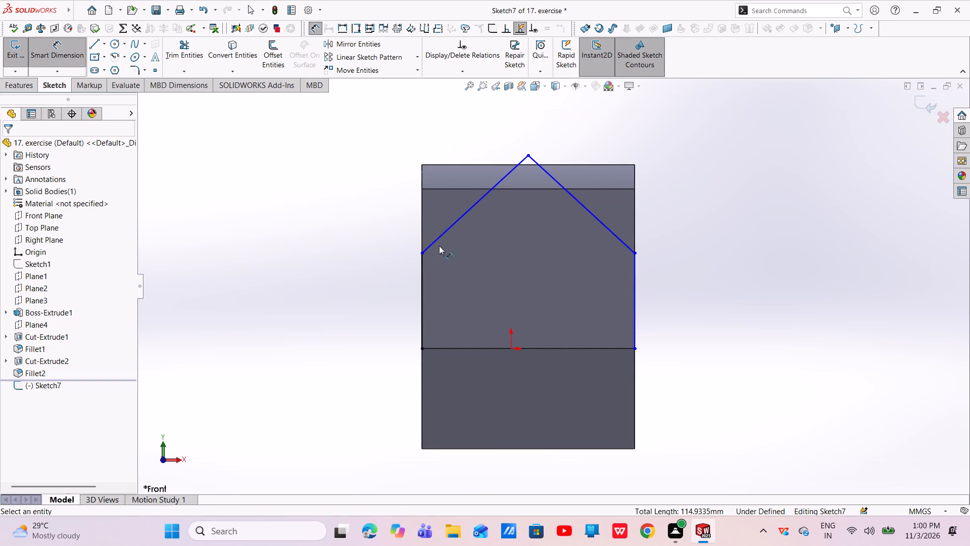
pyautogui.click(424, 251)
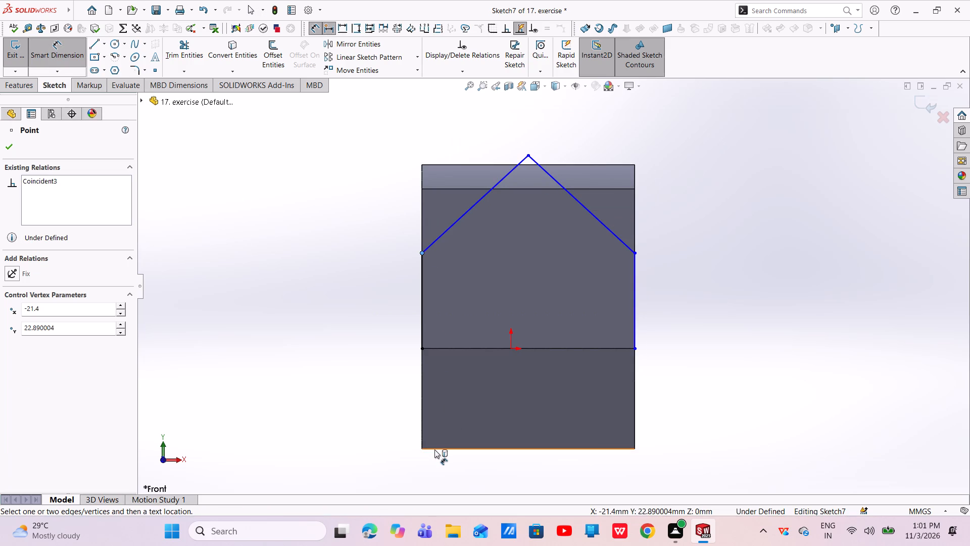
pyautogui.click(434, 449)
pyautogui.click(346, 353)
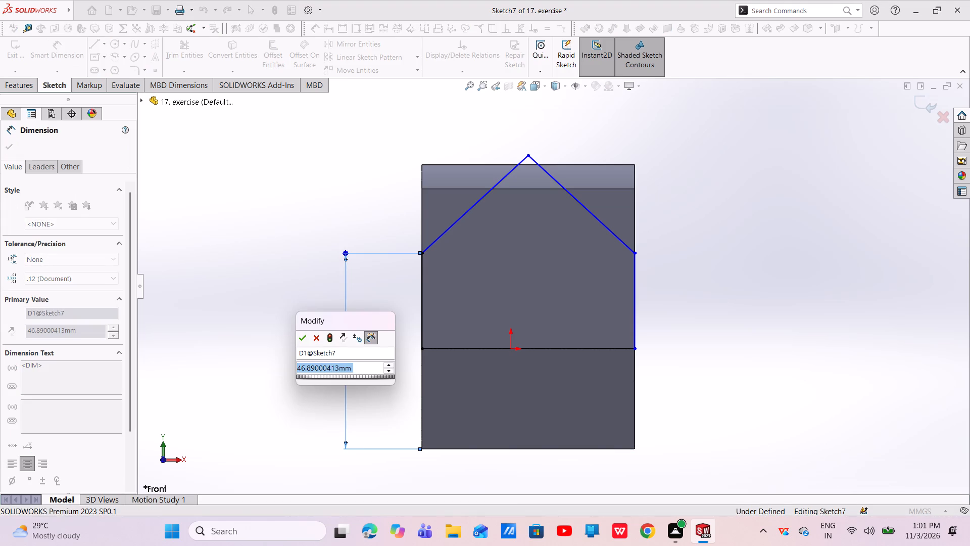
pyautogui.press('BackSpace')
pyautogui.press('4')
pyautogui.press('6')
pyautogui.press('Return')
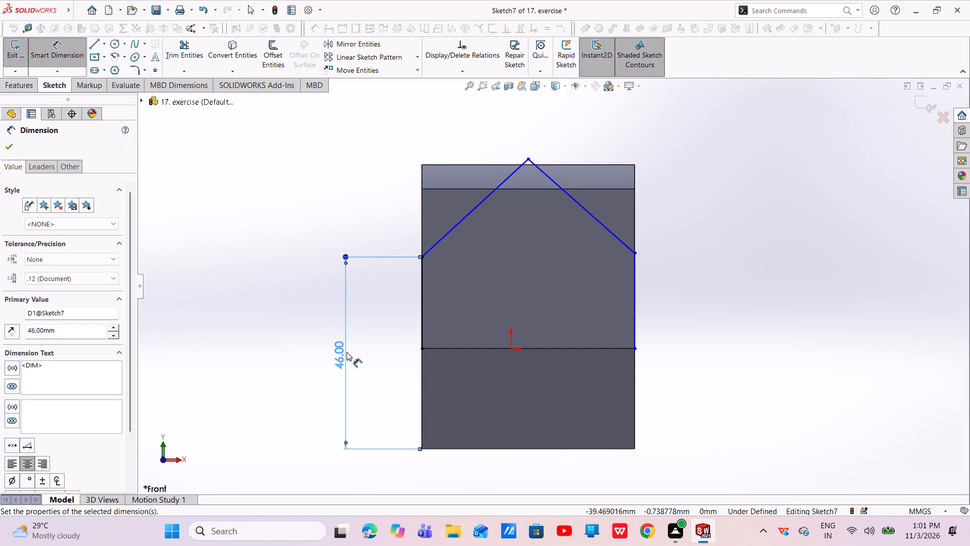
# Dimension the profile's upper-right corner 46 mm above the body's bottom corner.
pyautogui.click(637, 253)
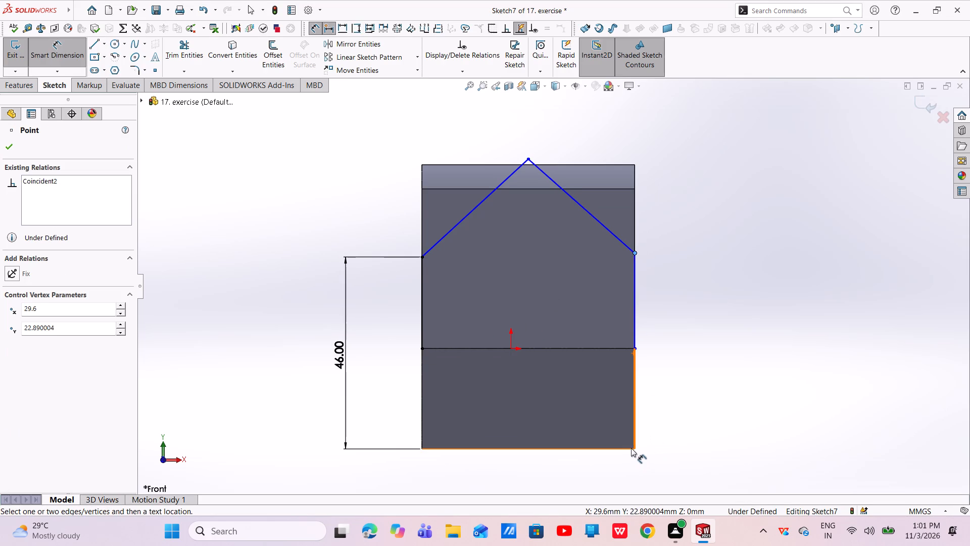
pyautogui.click(631, 448)
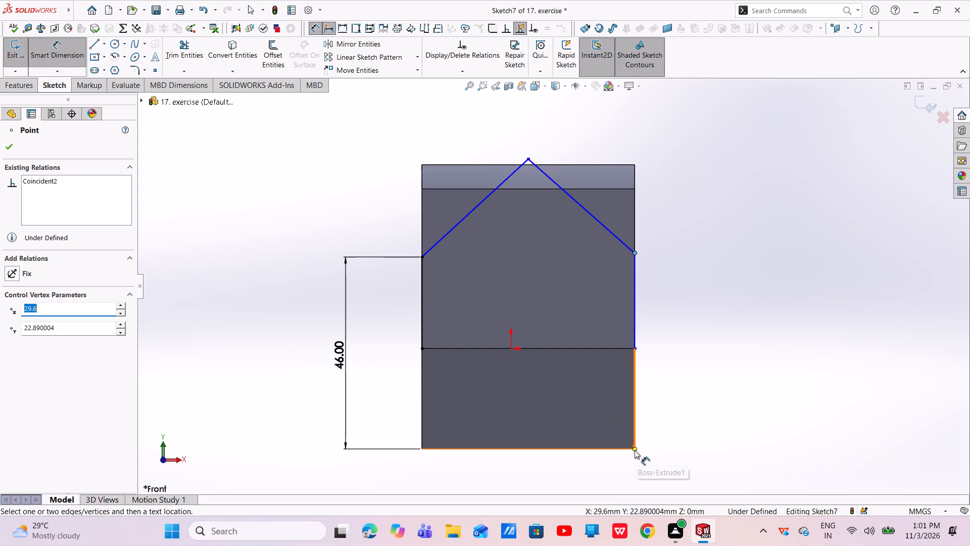
pyautogui.click(635, 450)
pyautogui.click(696, 310)
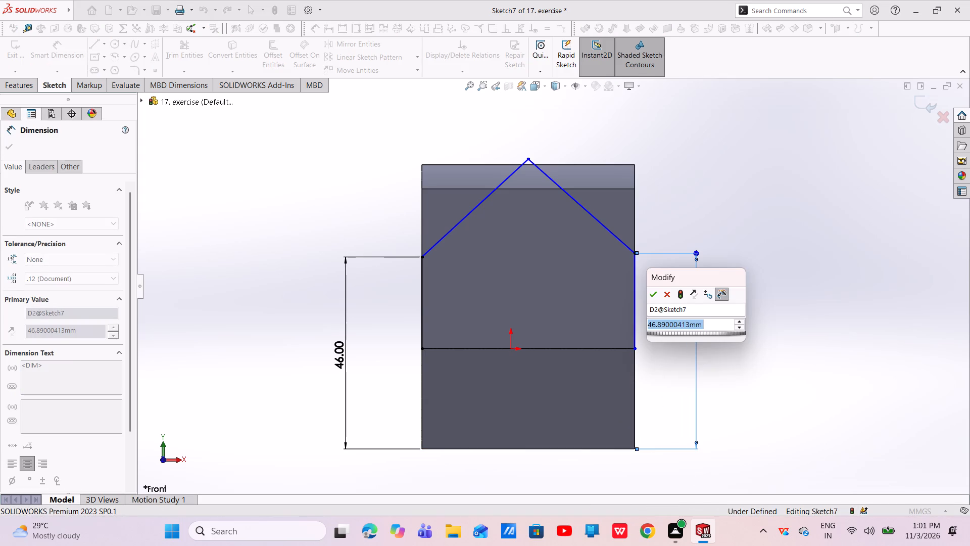
pyautogui.press('BackSpace')
pyautogui.press('BackSpace')
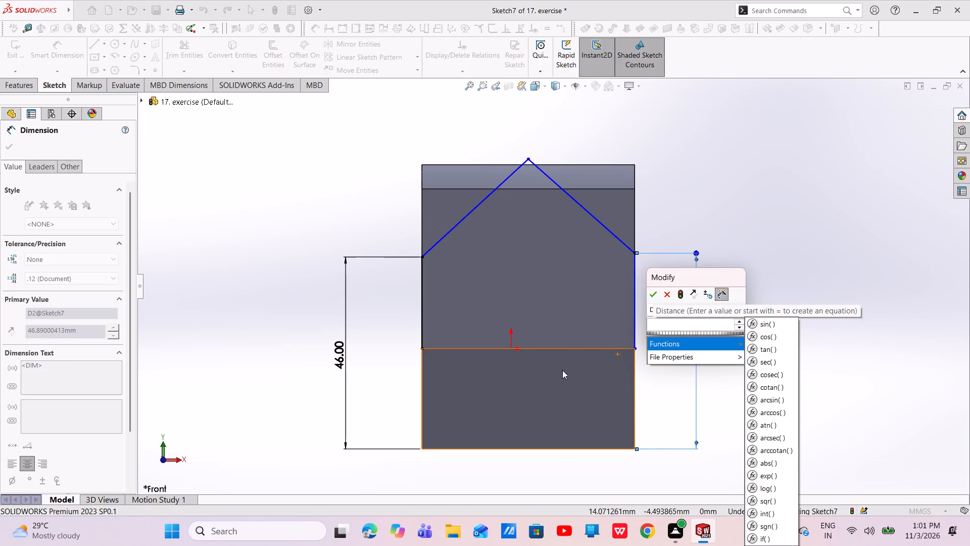
pyautogui.doubleClick(339, 362)
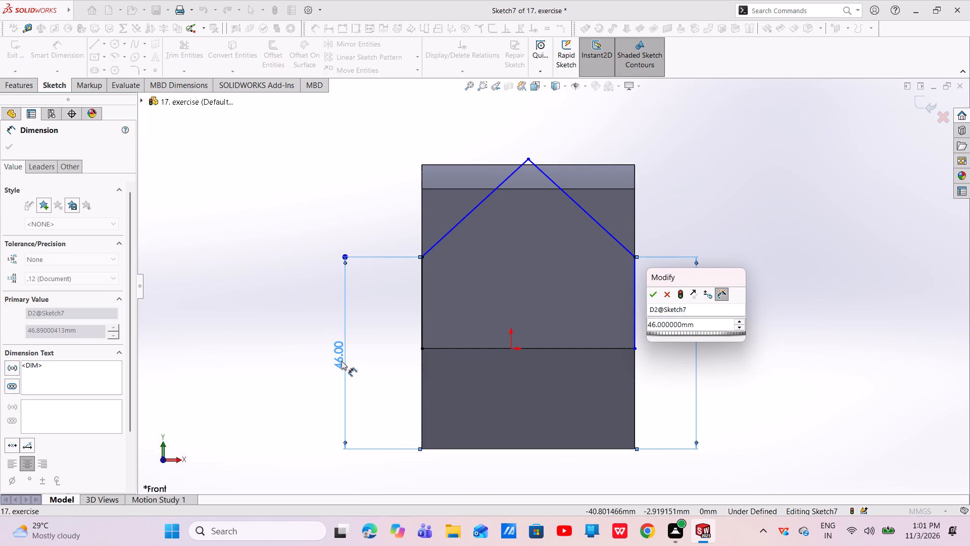
pyautogui.moveTo(707, 323); pyautogui.dragTo(633, 327)
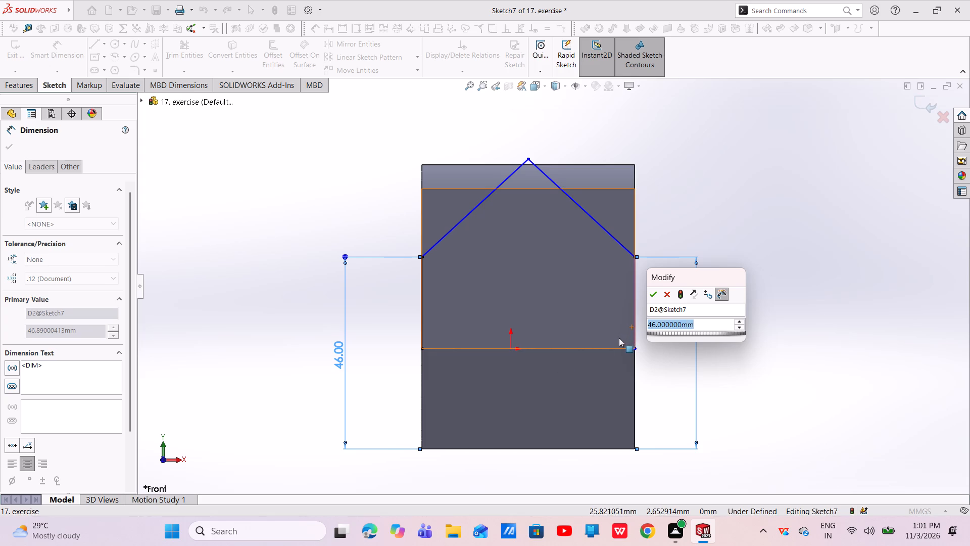
pyautogui.press('BackSpace')
pyautogui.press('4')
pyautogui.press('6')
pyautogui.press('Return')
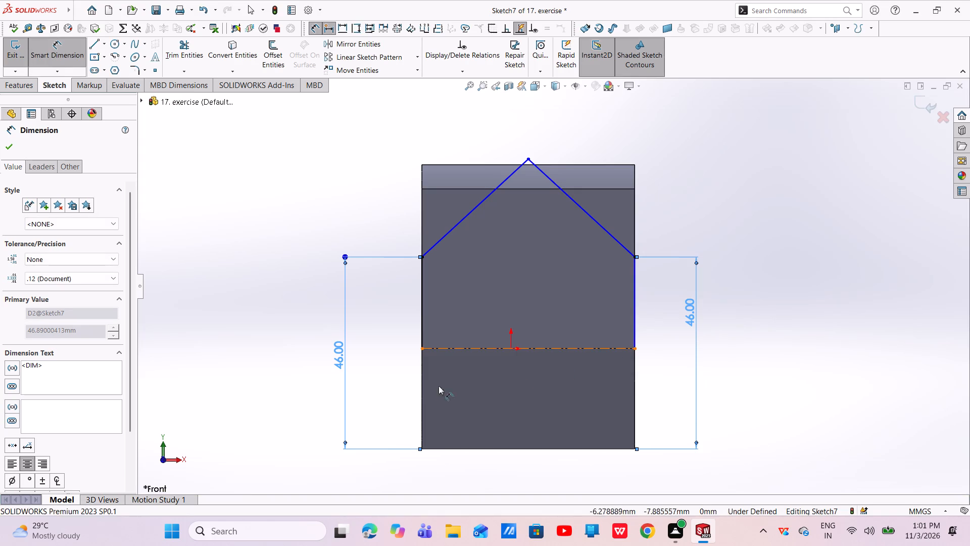
# Set the height dimension of the profile's left corner to 40 mm.
pyautogui.click(346, 353)
pyautogui.click(346, 353)
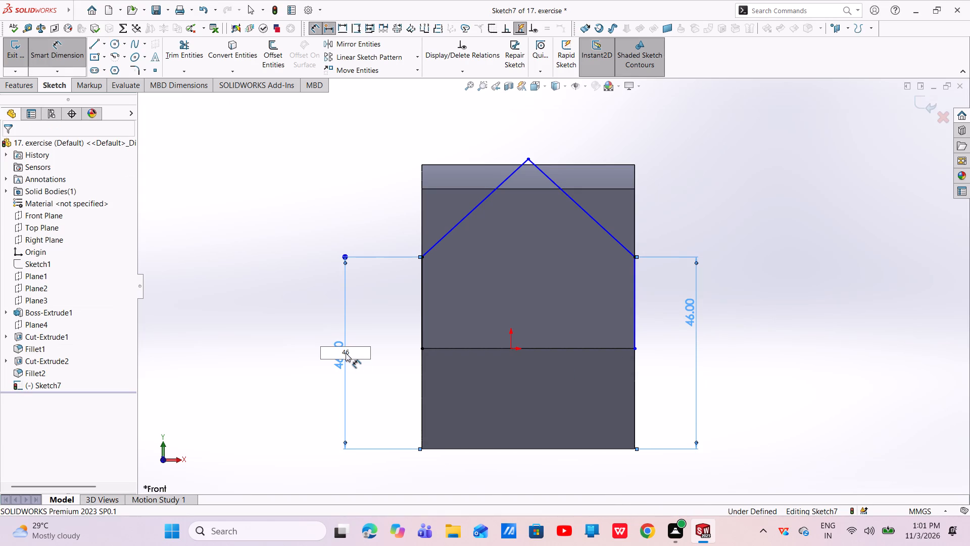
pyautogui.rightClick(680, 545)
pyautogui.press('Right')
pyautogui.press('BackSpace')
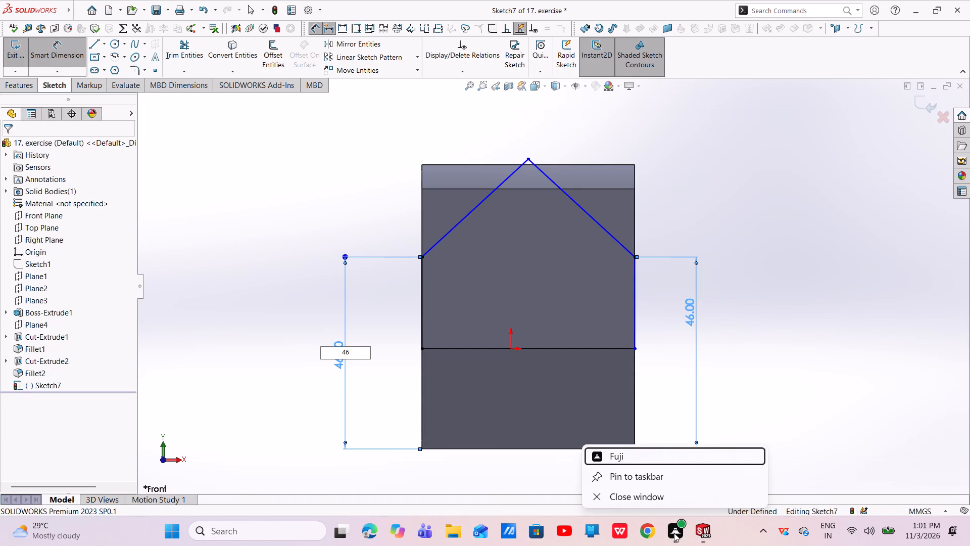
pyautogui.press('Right')
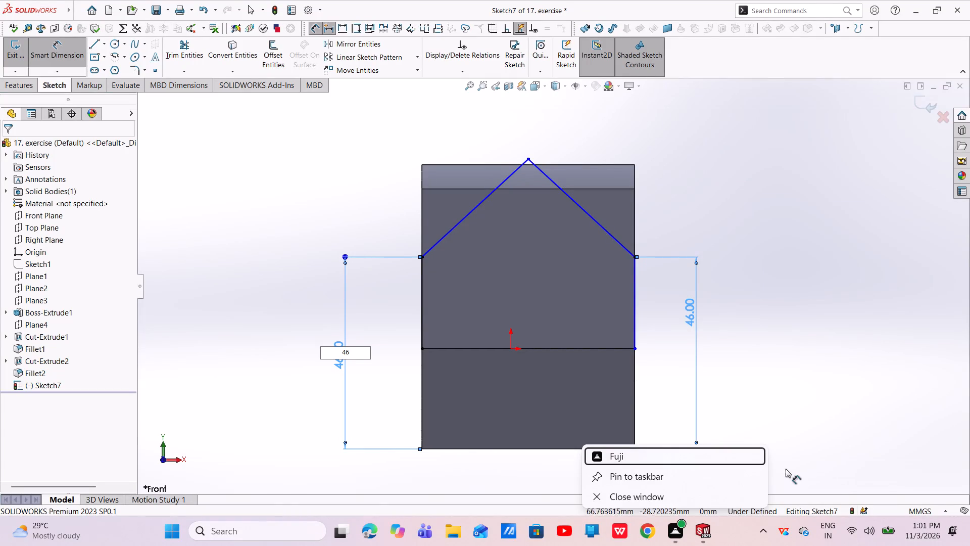
pyautogui.click(364, 351)
pyautogui.press('BackSpace')
pyautogui.press('BackSpace')
pyautogui.press('BackSpace')
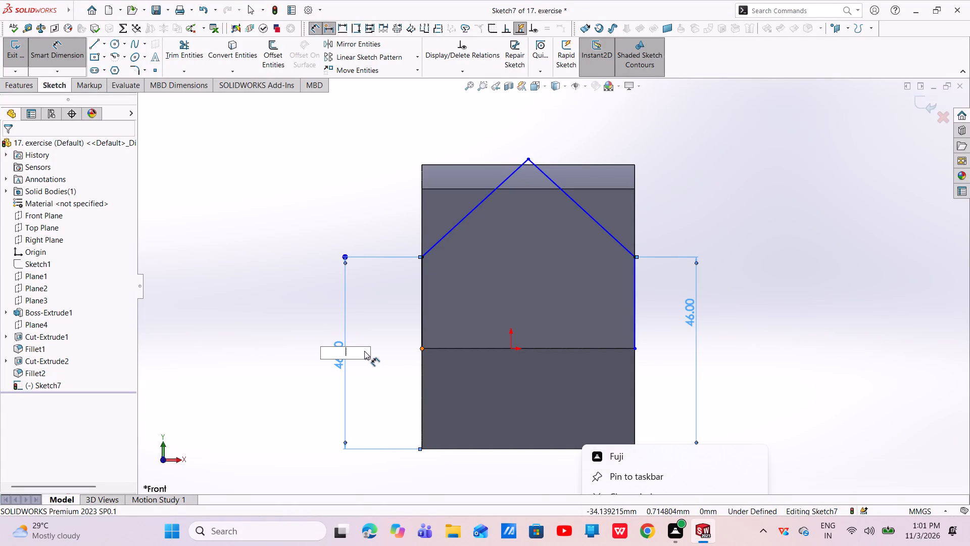
pyautogui.press('6')
pyautogui.press('BackSpace')
pyautogui.write('40')
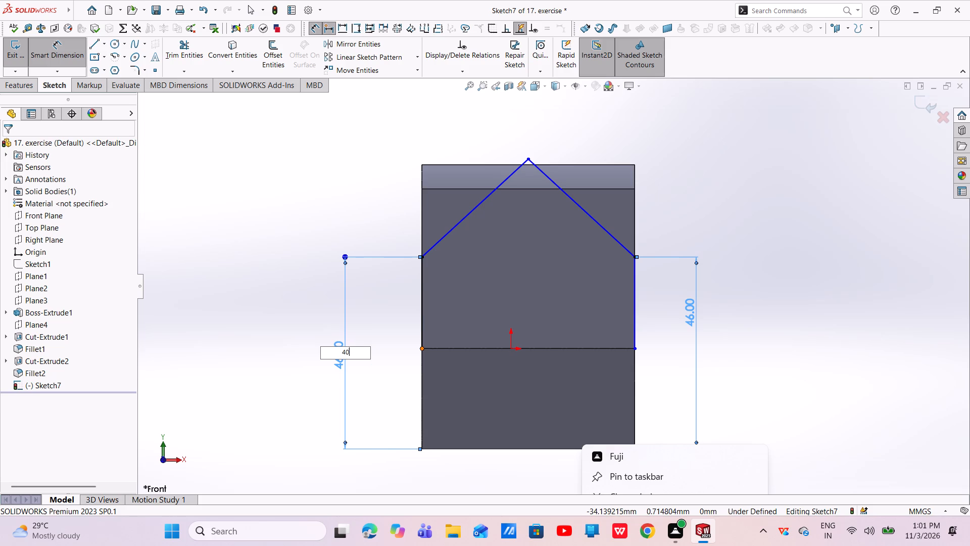
pyautogui.press('Return')
pyautogui.click(757, 275)
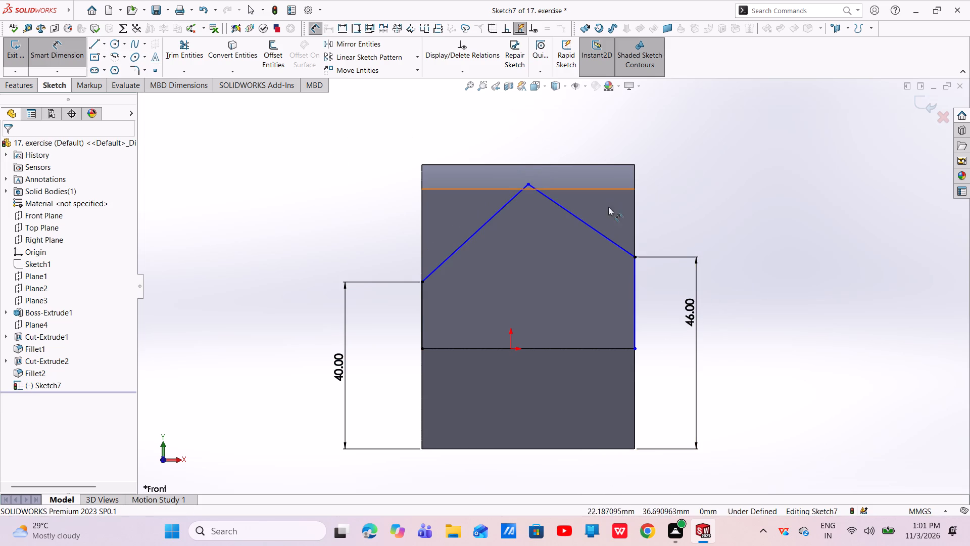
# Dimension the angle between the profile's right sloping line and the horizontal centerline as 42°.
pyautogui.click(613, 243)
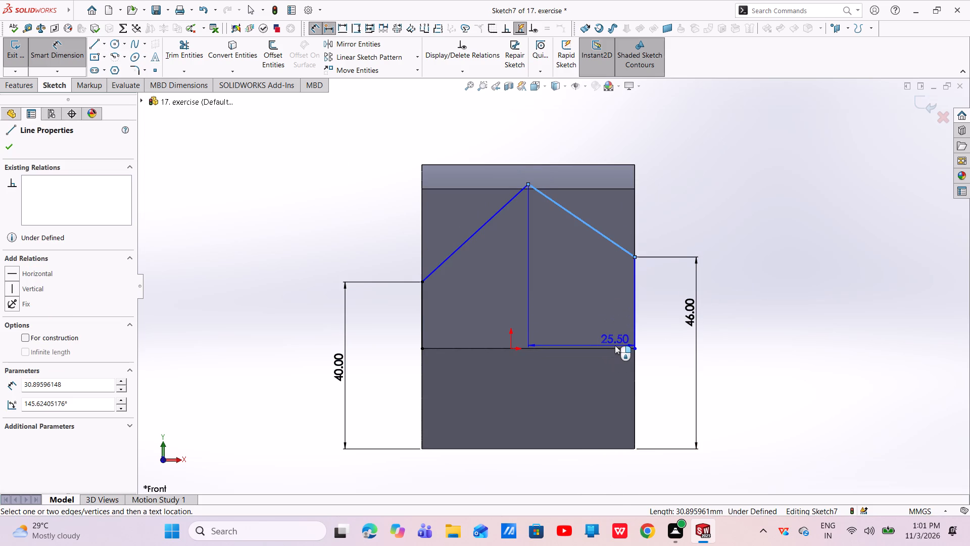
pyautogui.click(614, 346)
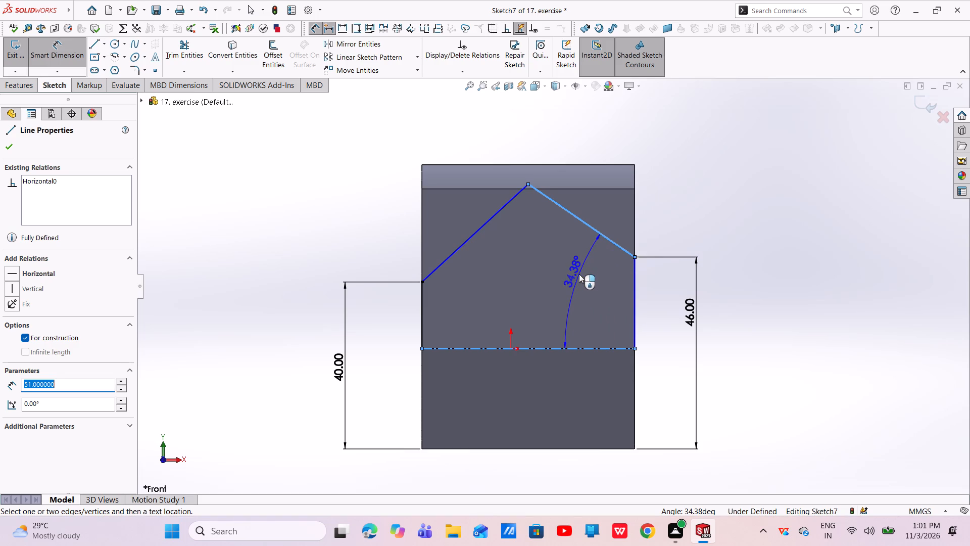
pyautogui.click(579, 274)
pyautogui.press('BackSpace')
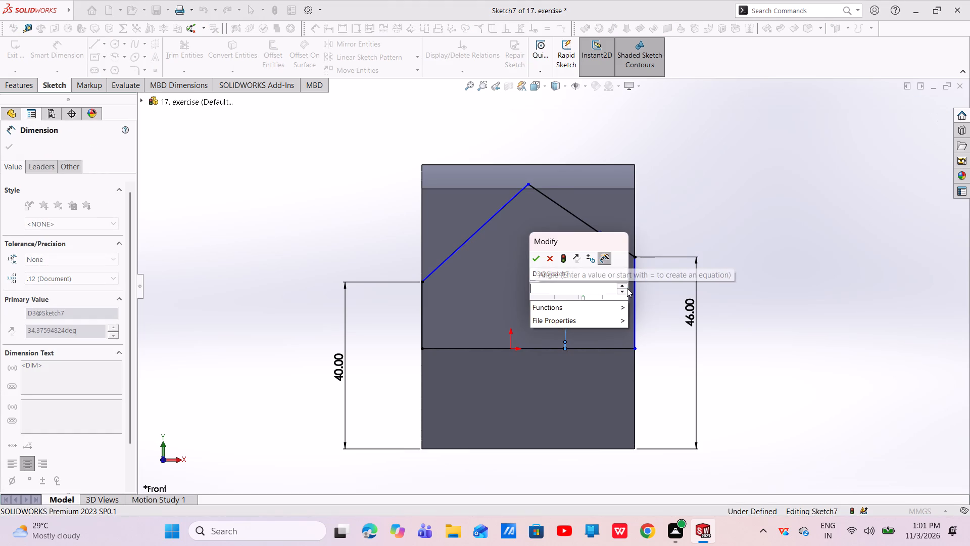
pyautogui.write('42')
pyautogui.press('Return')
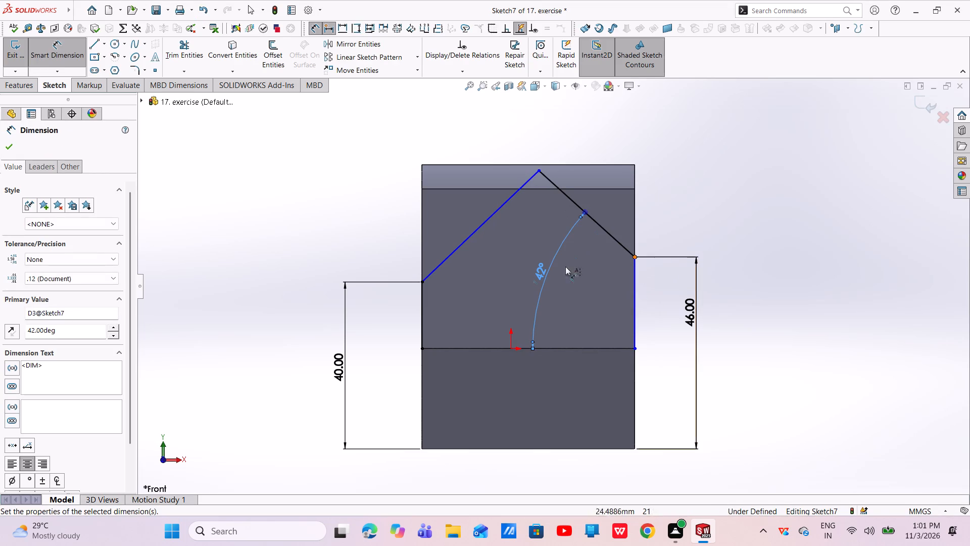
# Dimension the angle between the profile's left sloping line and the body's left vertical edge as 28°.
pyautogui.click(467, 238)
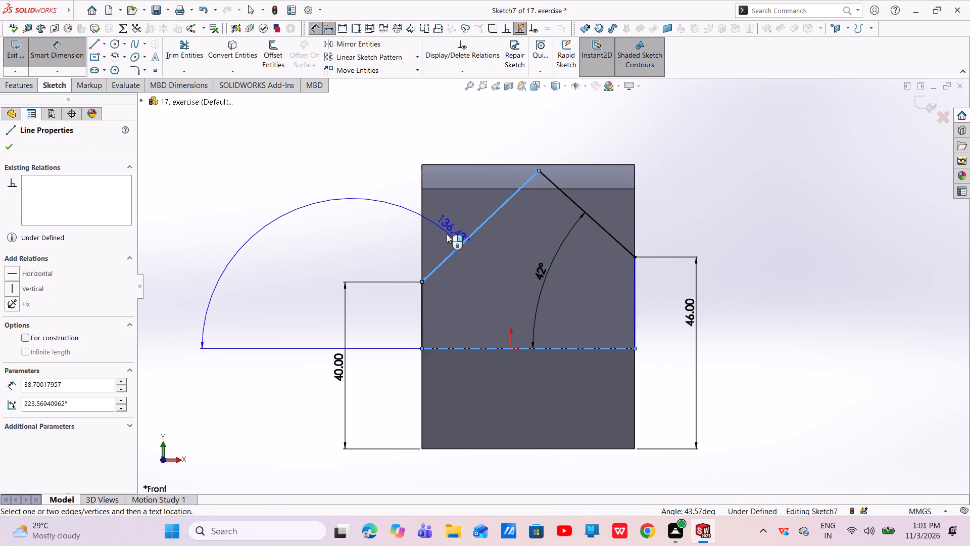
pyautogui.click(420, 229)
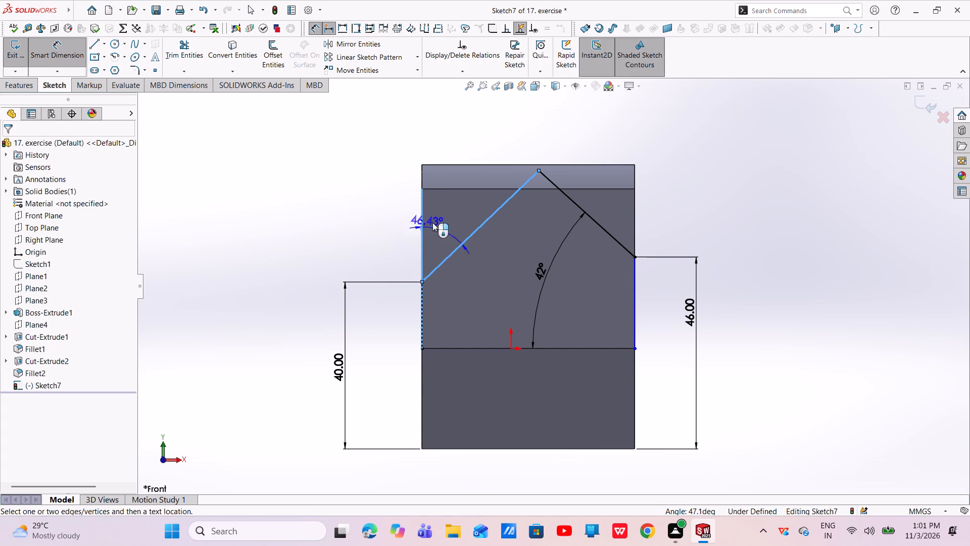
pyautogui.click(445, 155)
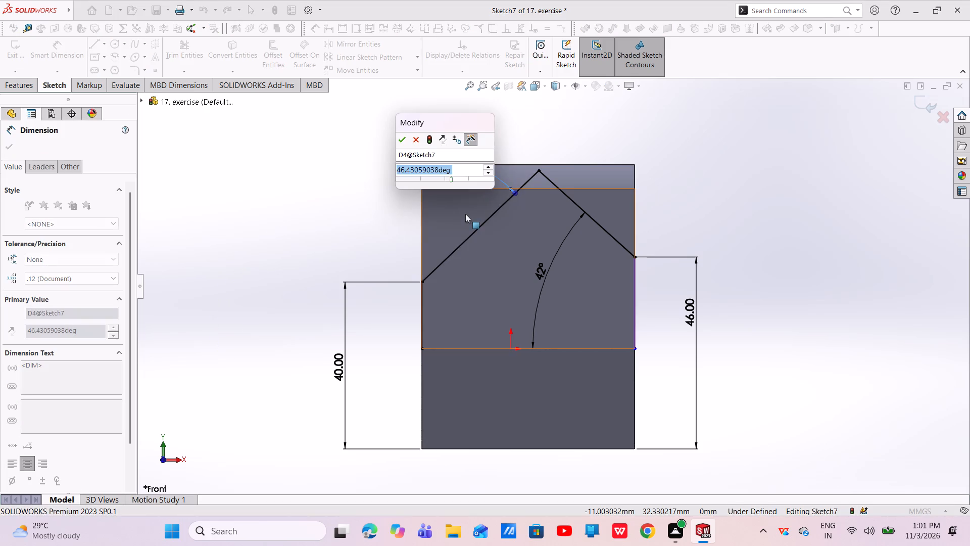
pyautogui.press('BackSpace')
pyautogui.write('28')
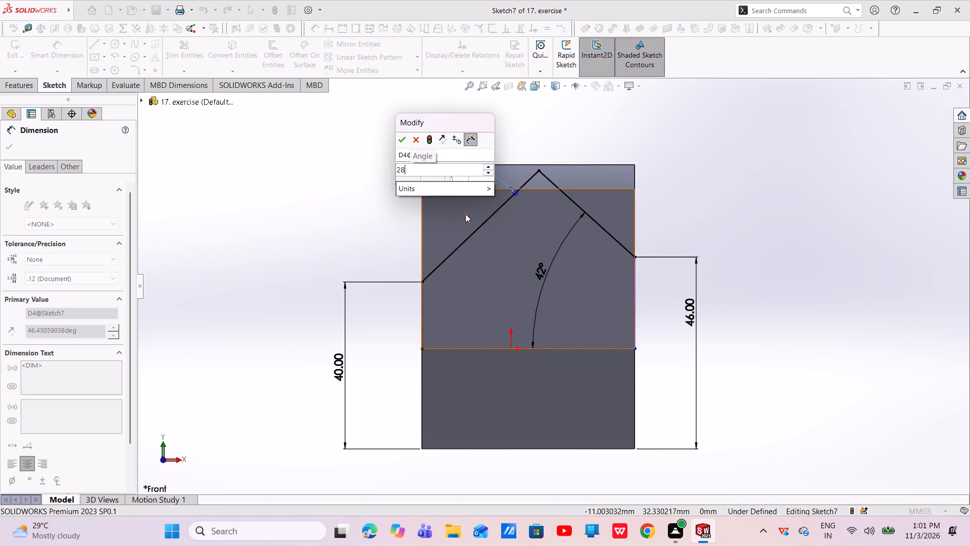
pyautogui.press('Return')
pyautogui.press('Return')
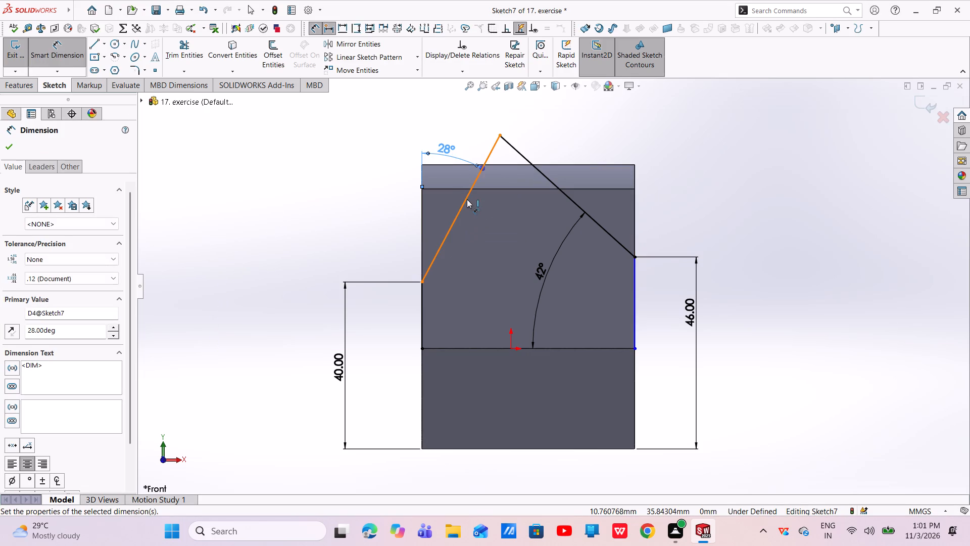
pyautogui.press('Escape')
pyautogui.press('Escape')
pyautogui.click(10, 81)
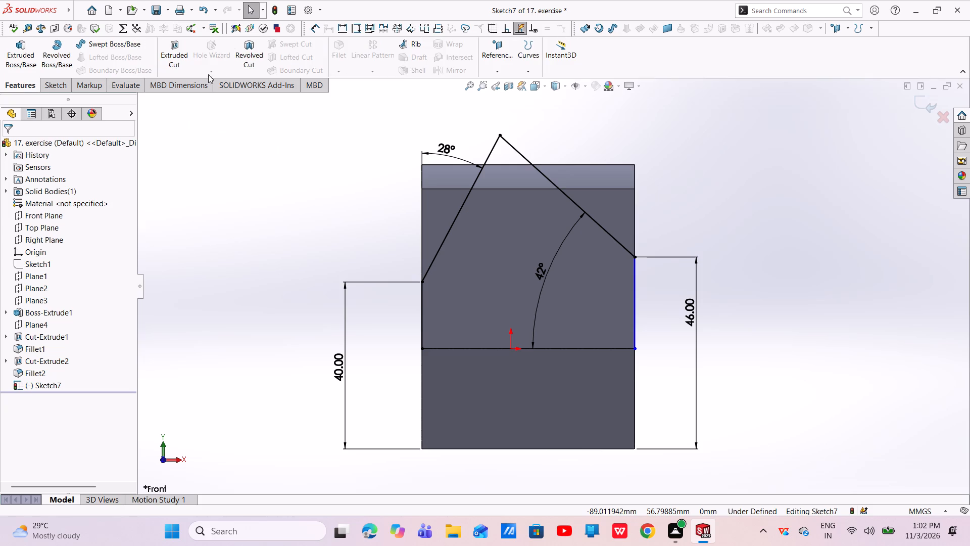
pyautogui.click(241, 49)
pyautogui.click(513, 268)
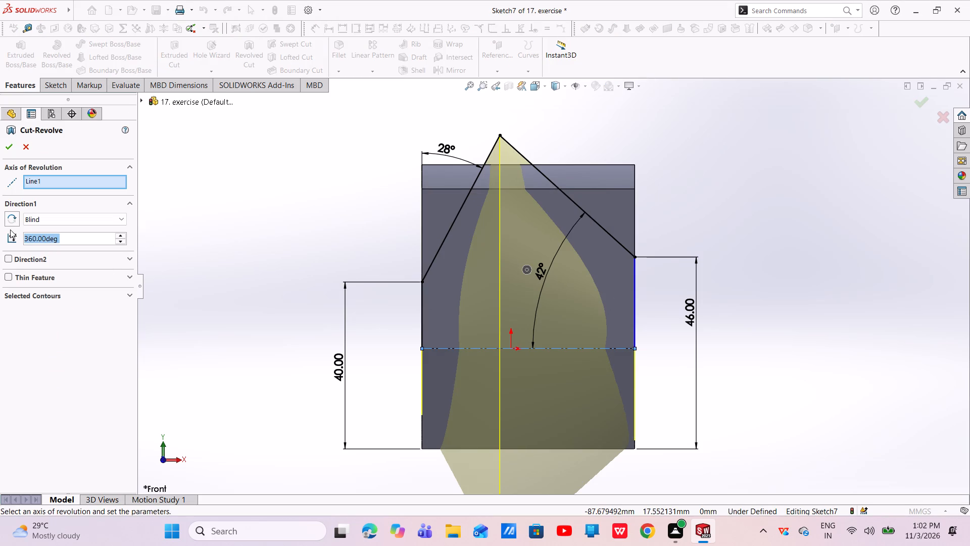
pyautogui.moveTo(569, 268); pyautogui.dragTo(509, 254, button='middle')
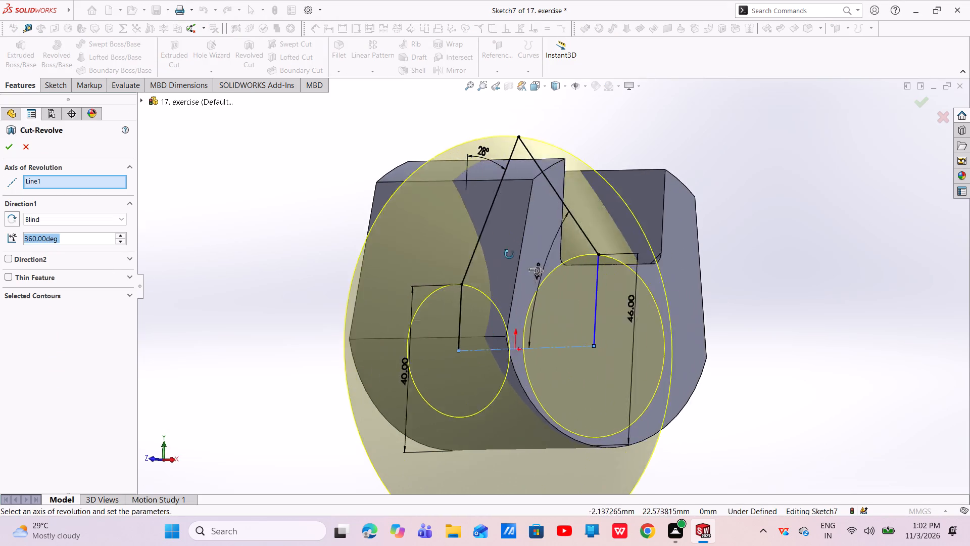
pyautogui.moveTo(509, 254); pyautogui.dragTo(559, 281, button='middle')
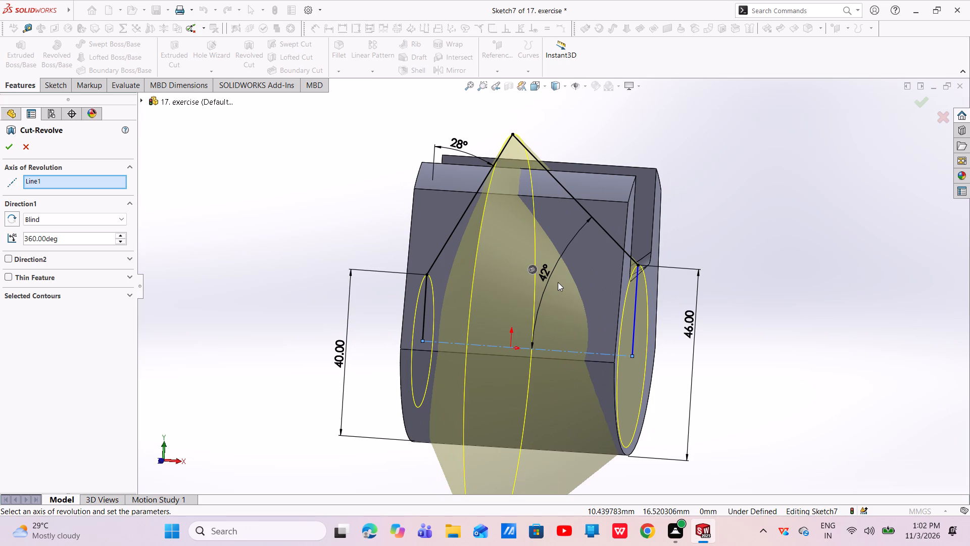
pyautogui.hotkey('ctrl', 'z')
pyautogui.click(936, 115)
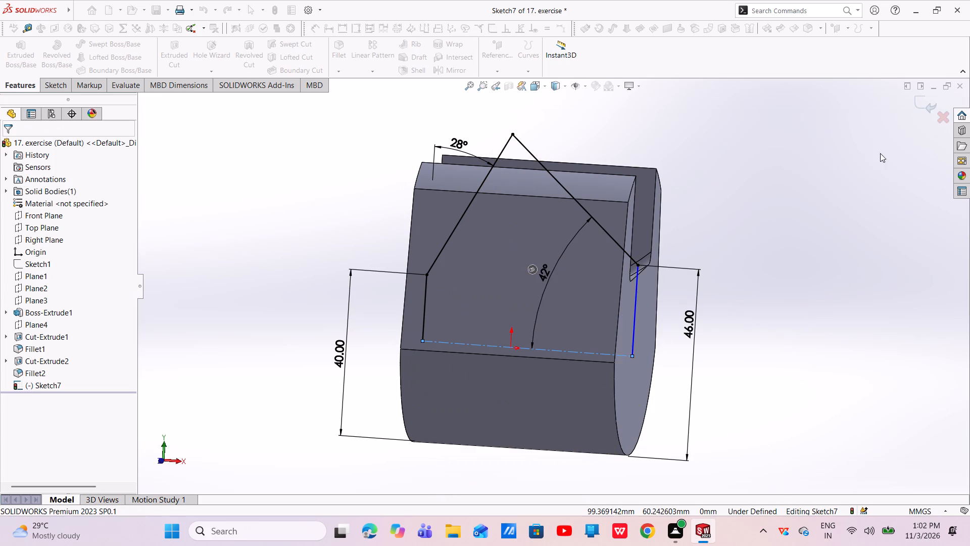
# Examine the dimensioned profile against the body at an angle and close up, ending with a view normal to the sketch.
pyautogui.scroll(1, 510, 325)
pyautogui.moveTo(510, 325); pyautogui.dragTo(527, 323, button='middle')
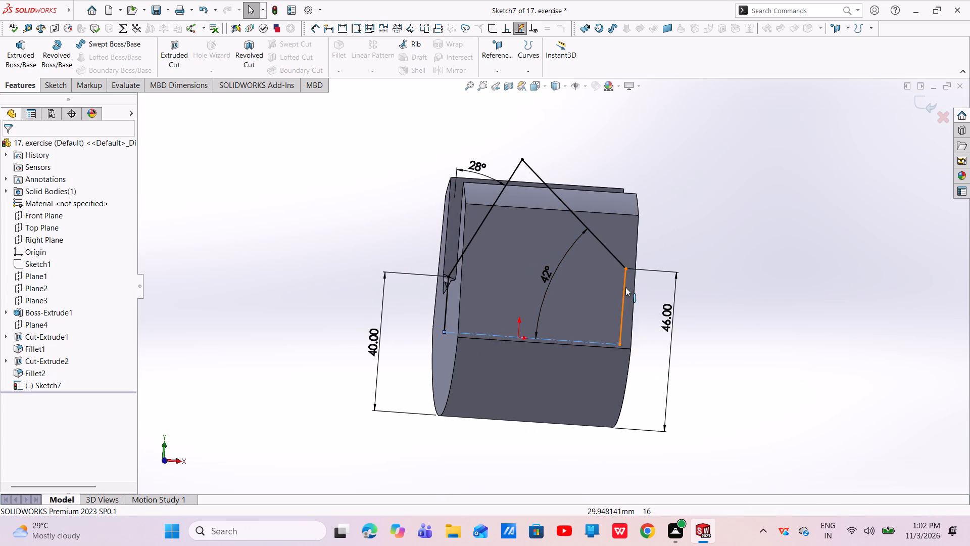
pyautogui.scroll(-1, 625, 288)
pyautogui.scroll(1, 625, 288)
pyautogui.scroll(-3, 625, 288)
pyautogui.scroll(-1, 583, 291)
pyautogui.click(54, 385)
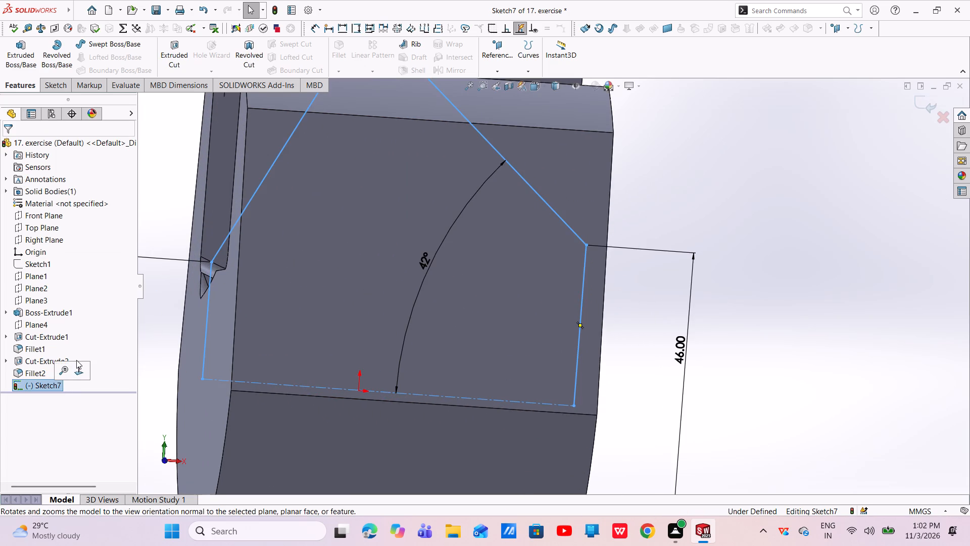
pyautogui.click(74, 367)
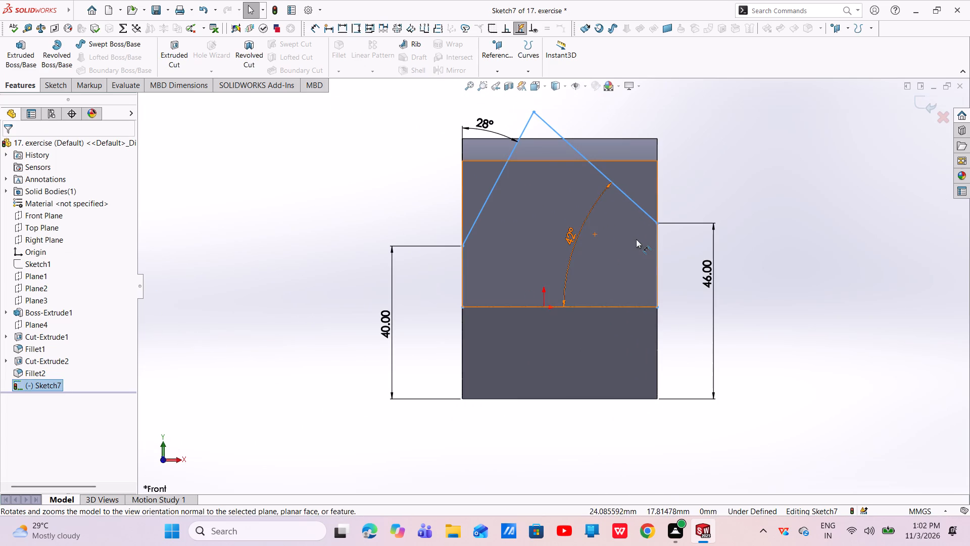
# Undo the profile edits back to the horizontal centerline and the right vertical construction line, removing all dimensions, both slopes and the left side.
pyautogui.hotkey('ctrl', 'z')
pyautogui.hotkey('ctrl', 'z')
pyautogui.hotkey('ctrl', 'z')
pyautogui.hotkey('ctrl', 'z')
pyautogui.hotkey('ctrl', 'z')
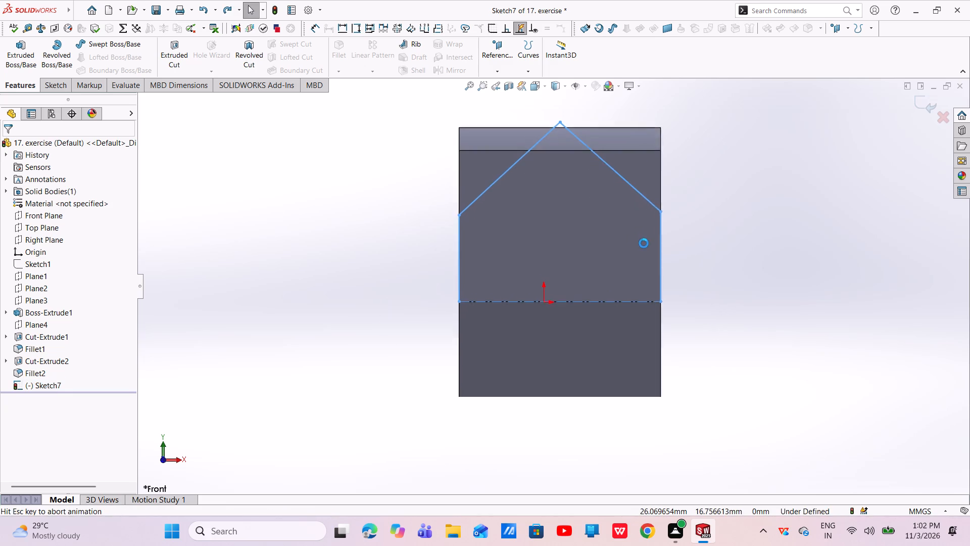
pyautogui.hotkey('ctrl', 'z')
pyautogui.hotkey('ctrl', 'z')
pyautogui.hotkey('ctrl', 'z')
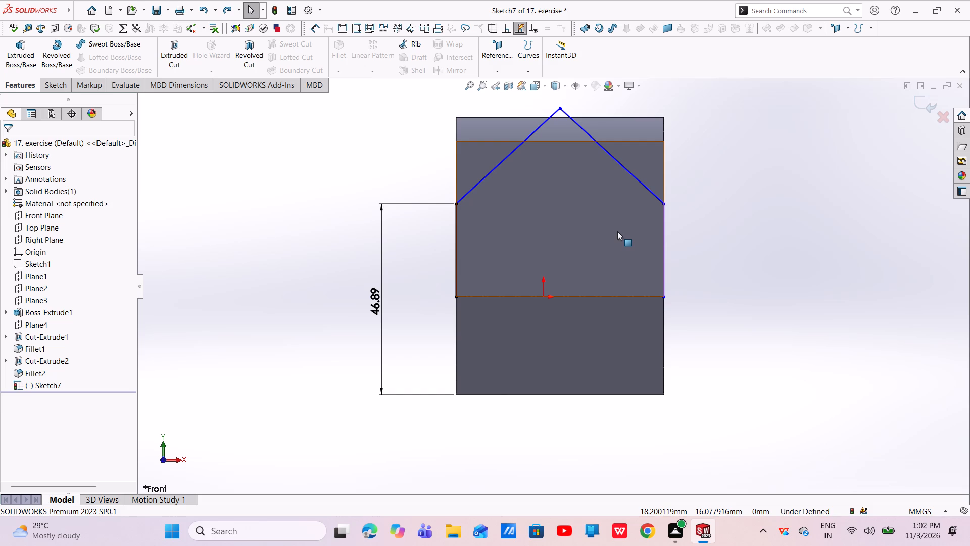
pyautogui.hotkey('ctrl', 'z')
pyautogui.hotkey('ctrl', 'z')
pyautogui.hotkey('ctrl', 'z')
pyautogui.hotkey('ctrl', 'z')
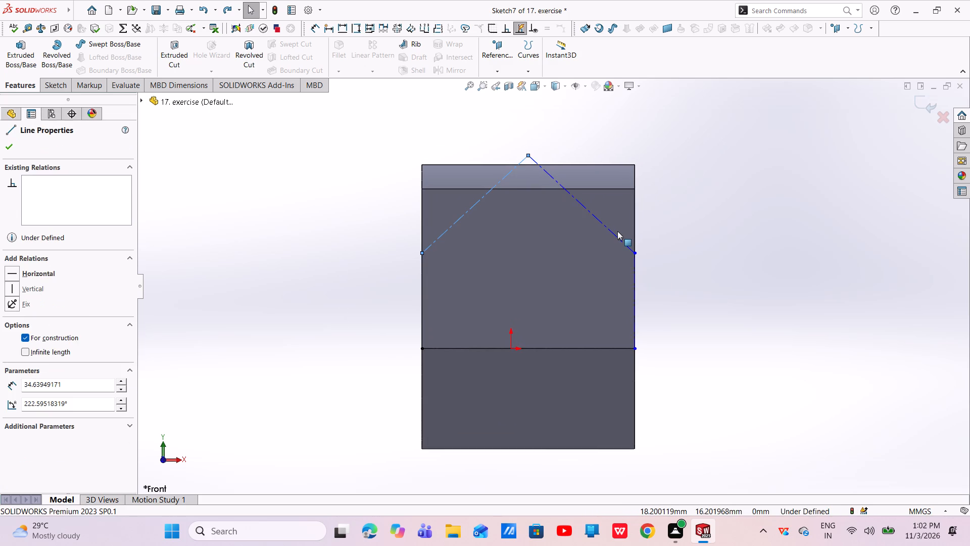
pyautogui.hotkey('ctrl', 'z')
pyautogui.hotkey('ctrl', 'z')
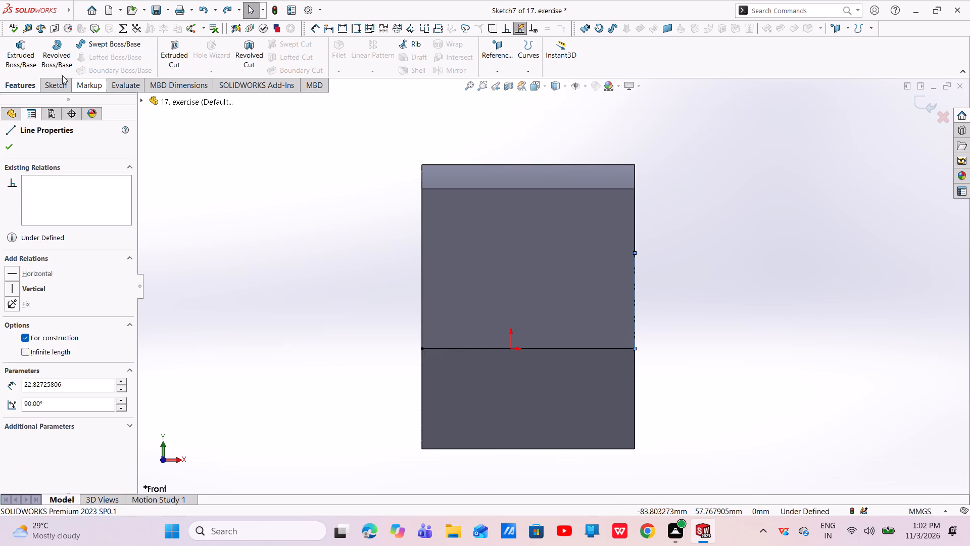
pyautogui.click(14, 149)
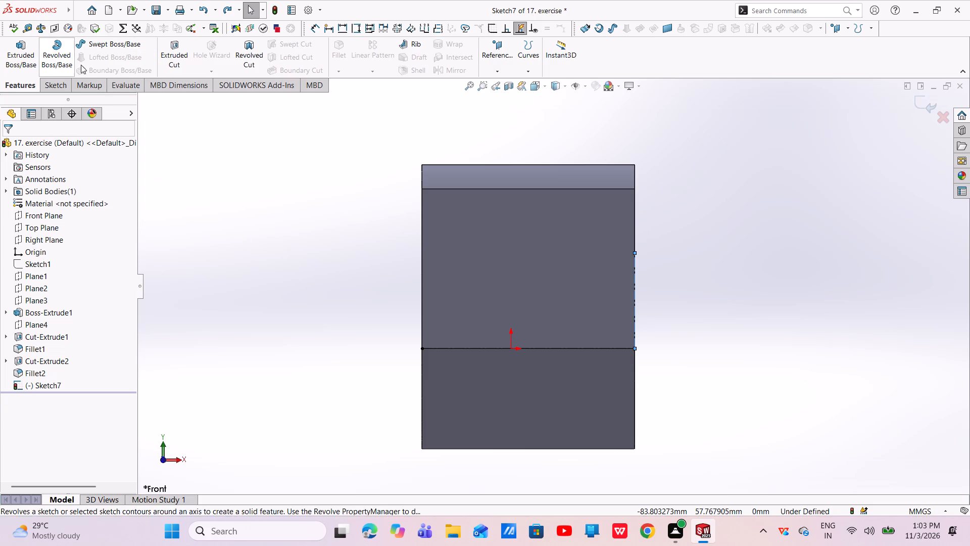
# Draw a solid-line peaked profile on the centerline, slightly inside both body edges, with a right side about 26 mm high and left slope about 35 mm.
pyautogui.click(60, 89)
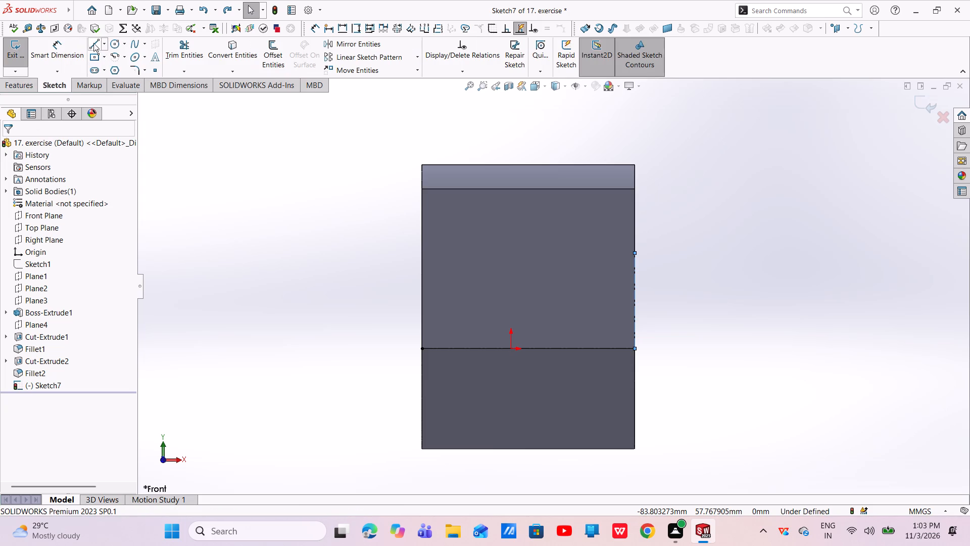
pyautogui.click(92, 42)
pyautogui.scroll(-4, 645, 353)
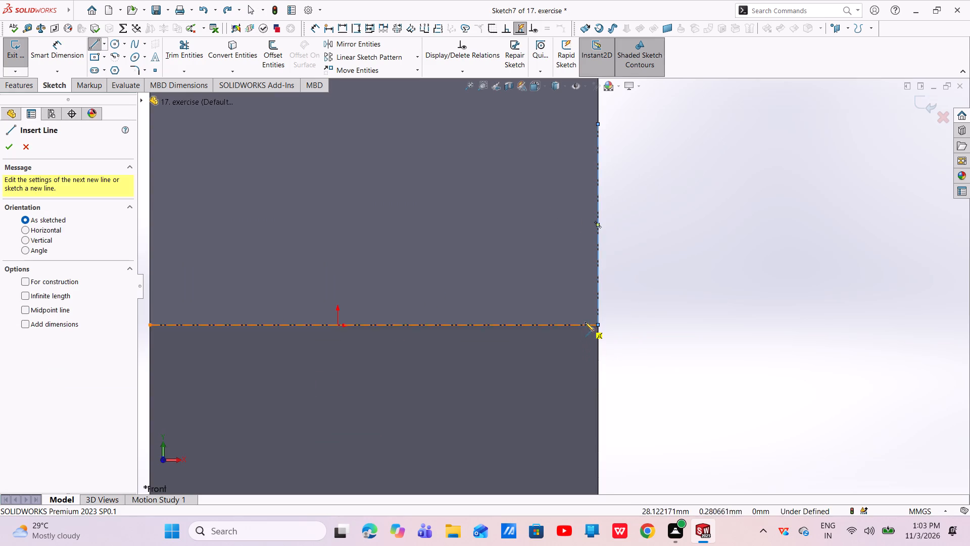
pyautogui.click(583, 326)
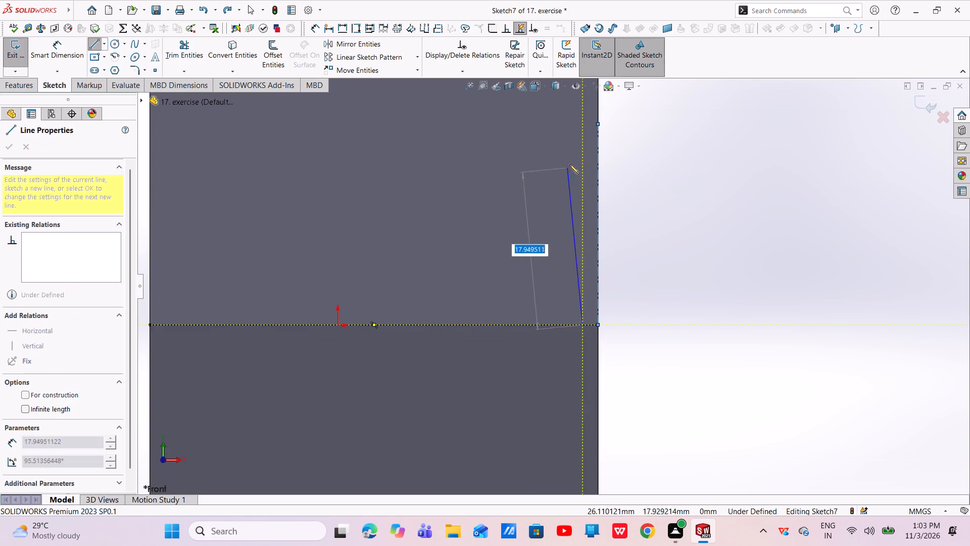
pyautogui.scroll(3, 571, 162)
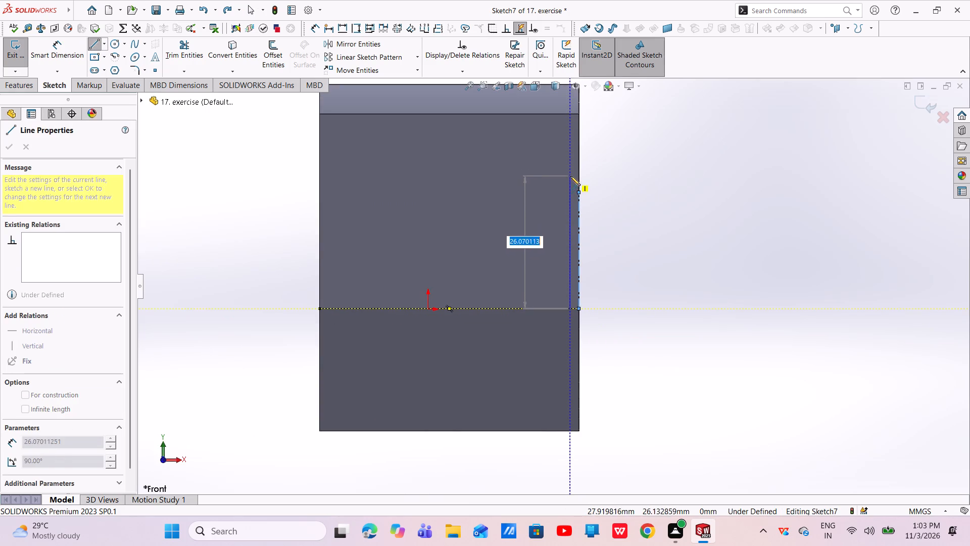
pyautogui.click(570, 175)
pyautogui.scroll(2, 486, 123)
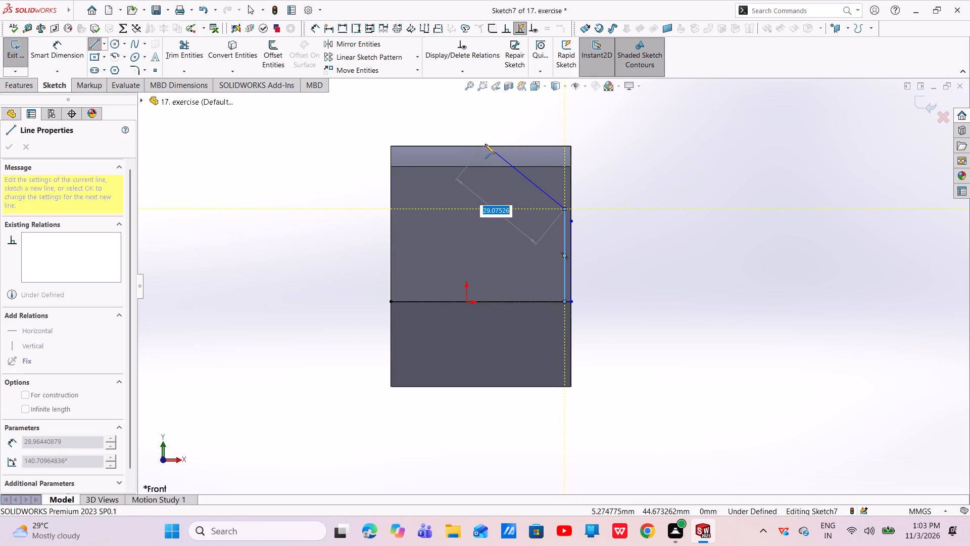
pyautogui.click(487, 143)
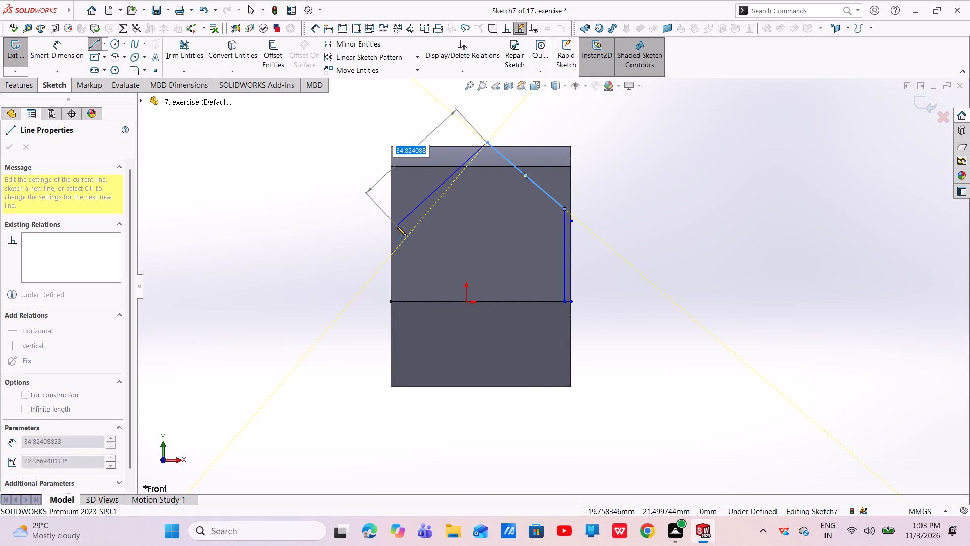
pyautogui.click(398, 227)
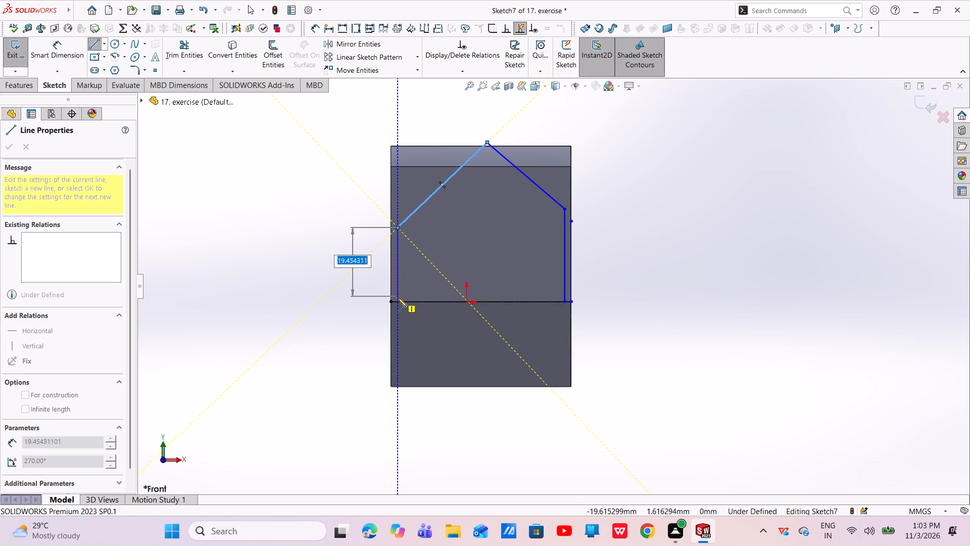
pyautogui.click(398, 303)
pyautogui.rightClick(397, 300)
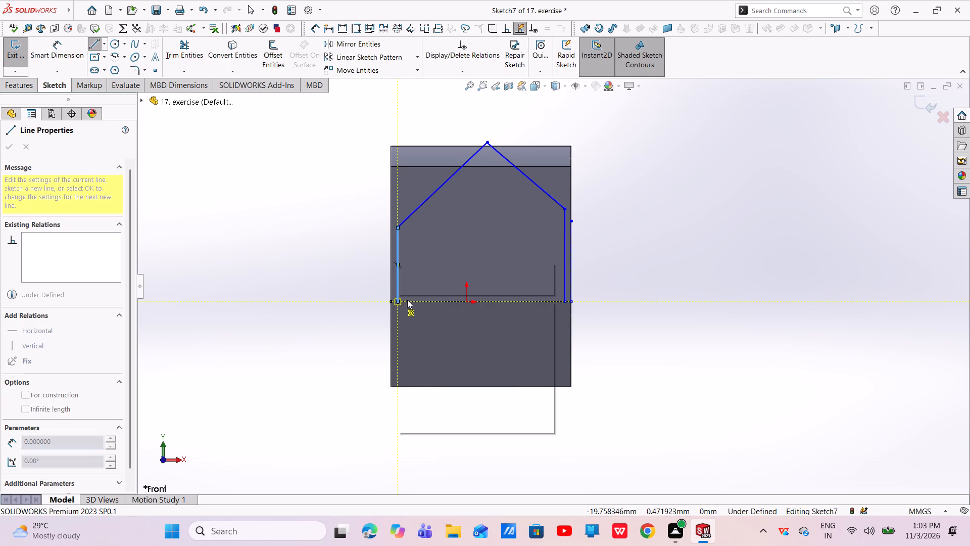
pyautogui.click(417, 307)
# Power-trim the short ends of the horizontal centerline that extend beyond the new profile's left and right vertical sides.
pyautogui.scroll(-1, 387, 275)
pyautogui.scroll(1, 387, 275)
pyautogui.scroll(-7, 387, 275)
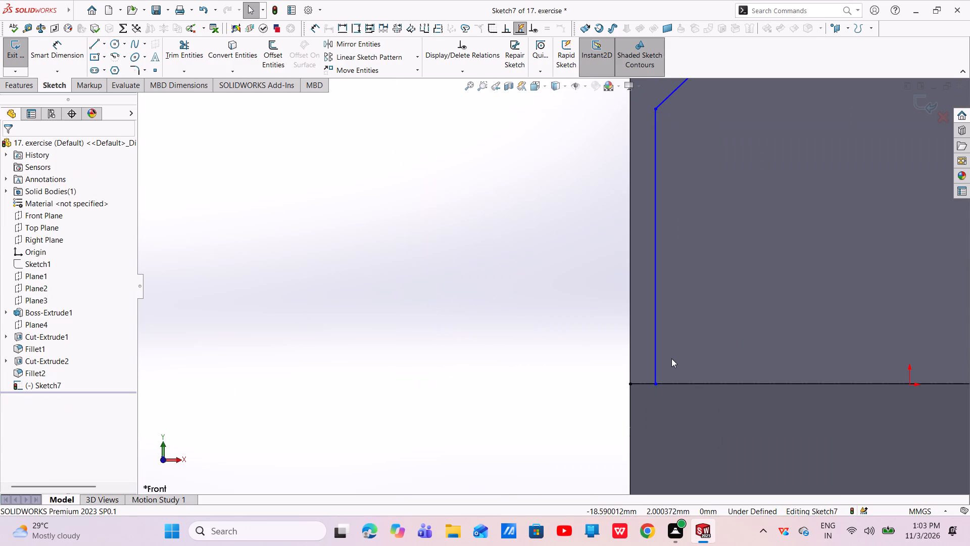
pyautogui.click(183, 48)
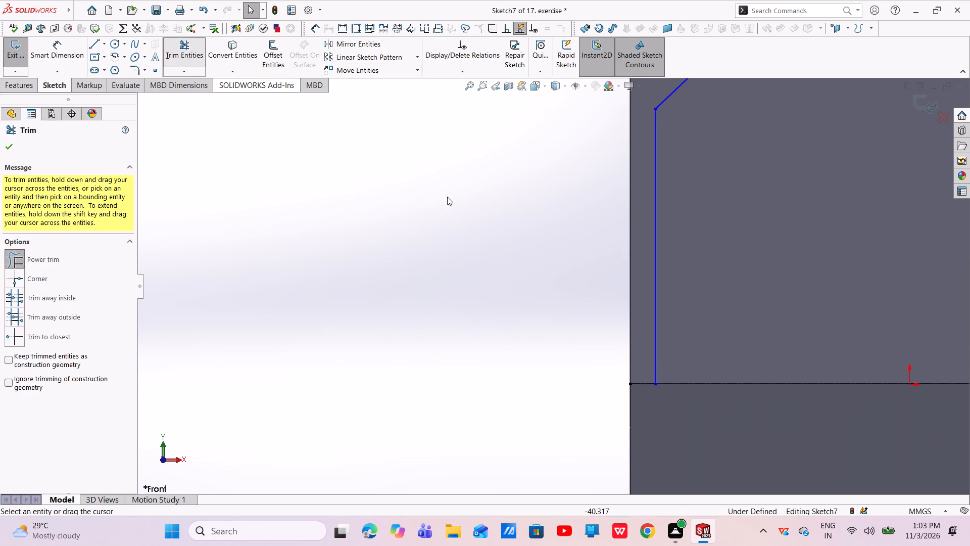
pyautogui.moveTo(623, 354); pyautogui.dragTo(648, 394)
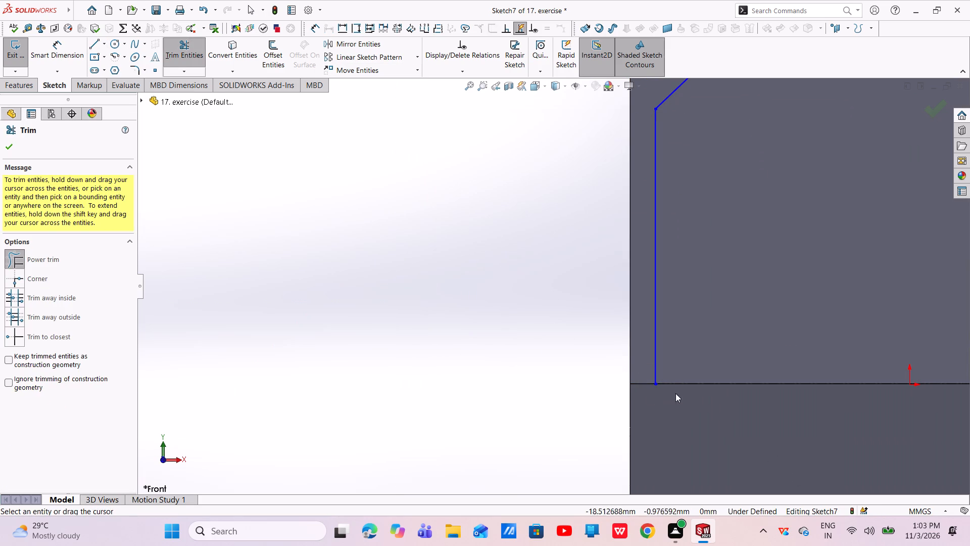
pyautogui.scroll(7, 674, 376)
pyautogui.scroll(-8, 743, 293)
pyautogui.scroll(-4, 659, 384)
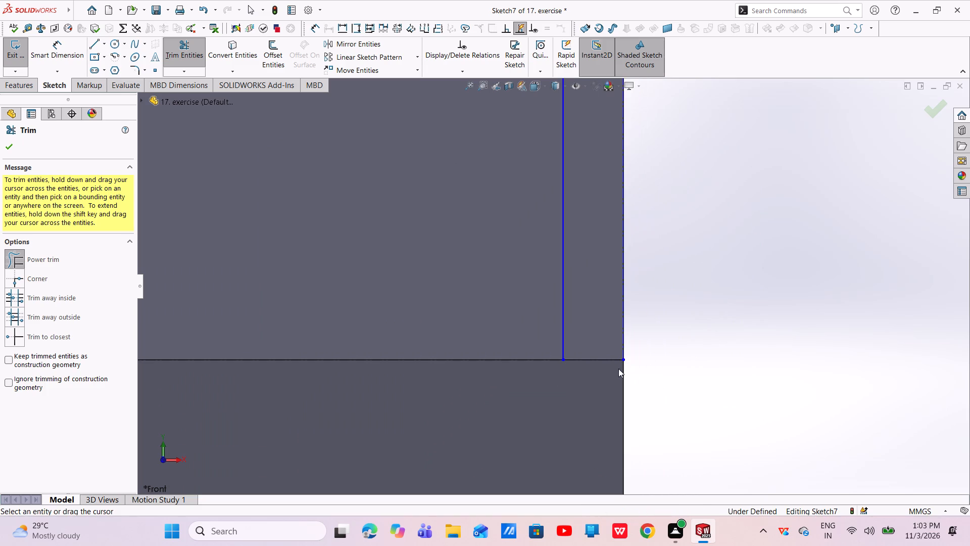
pyautogui.moveTo(602, 331); pyautogui.dragTo(607, 412)
pyautogui.scroll(11, 690, 352)
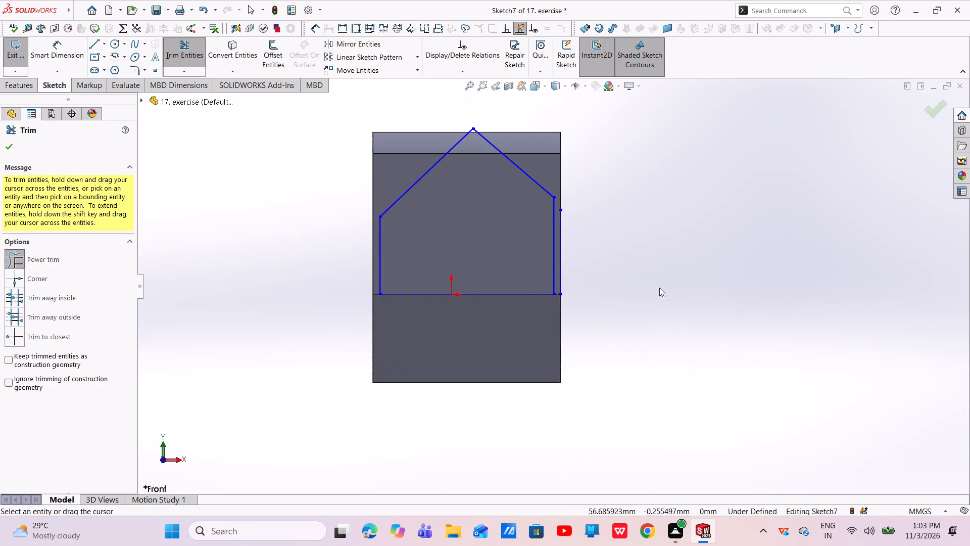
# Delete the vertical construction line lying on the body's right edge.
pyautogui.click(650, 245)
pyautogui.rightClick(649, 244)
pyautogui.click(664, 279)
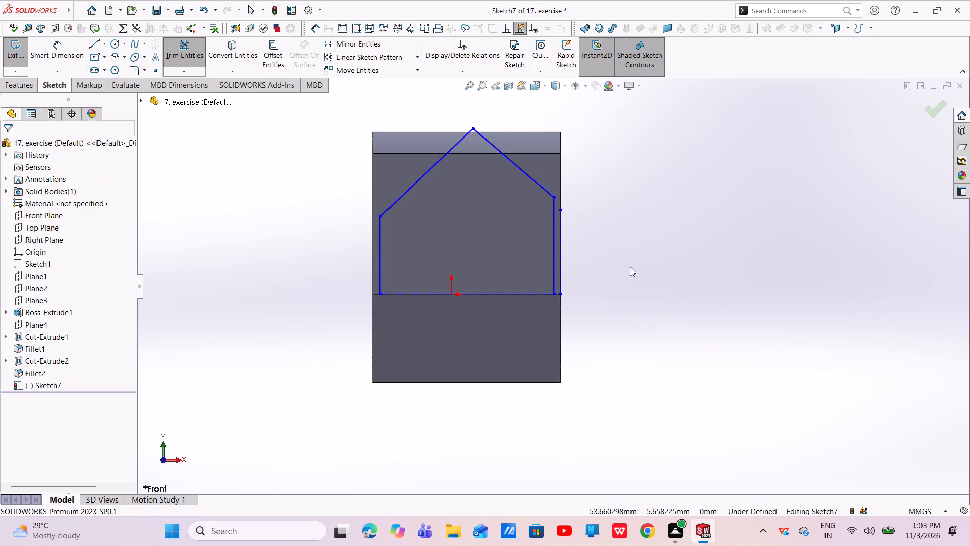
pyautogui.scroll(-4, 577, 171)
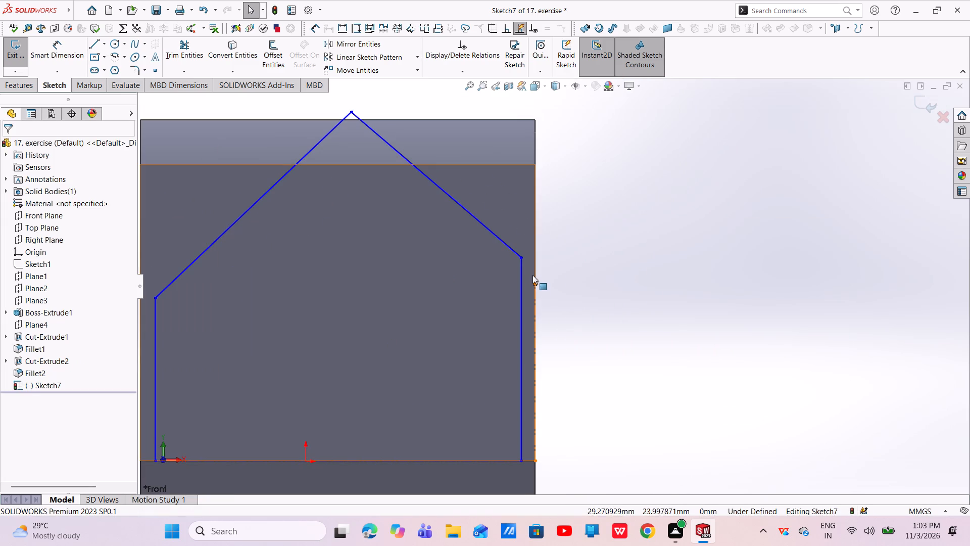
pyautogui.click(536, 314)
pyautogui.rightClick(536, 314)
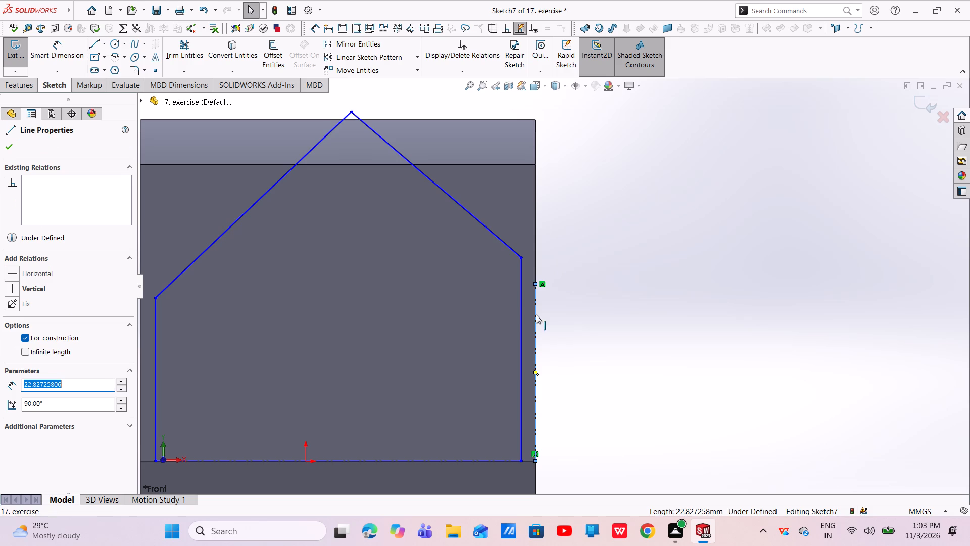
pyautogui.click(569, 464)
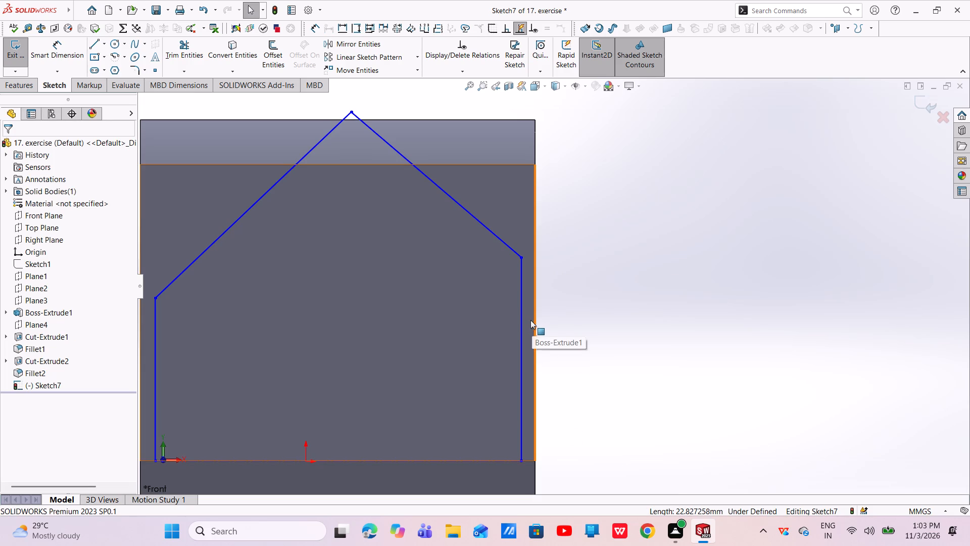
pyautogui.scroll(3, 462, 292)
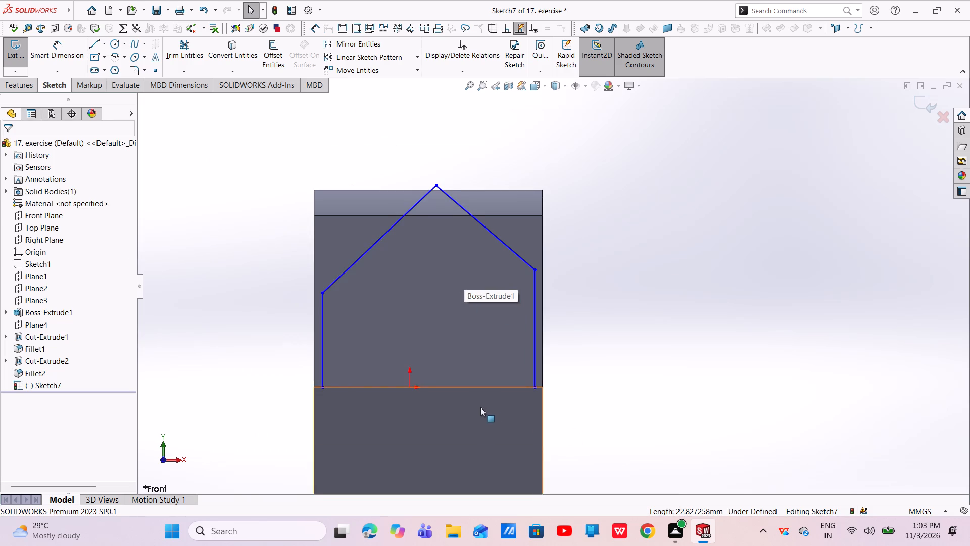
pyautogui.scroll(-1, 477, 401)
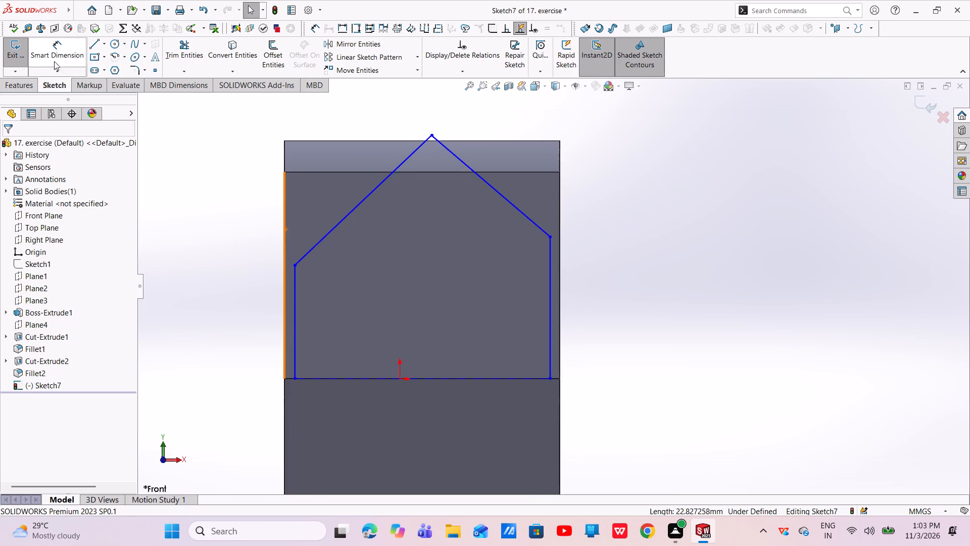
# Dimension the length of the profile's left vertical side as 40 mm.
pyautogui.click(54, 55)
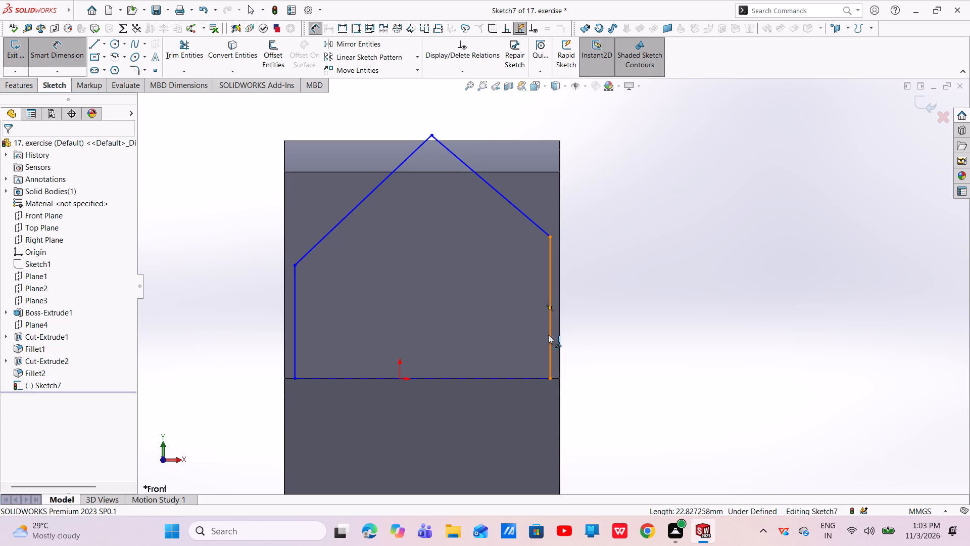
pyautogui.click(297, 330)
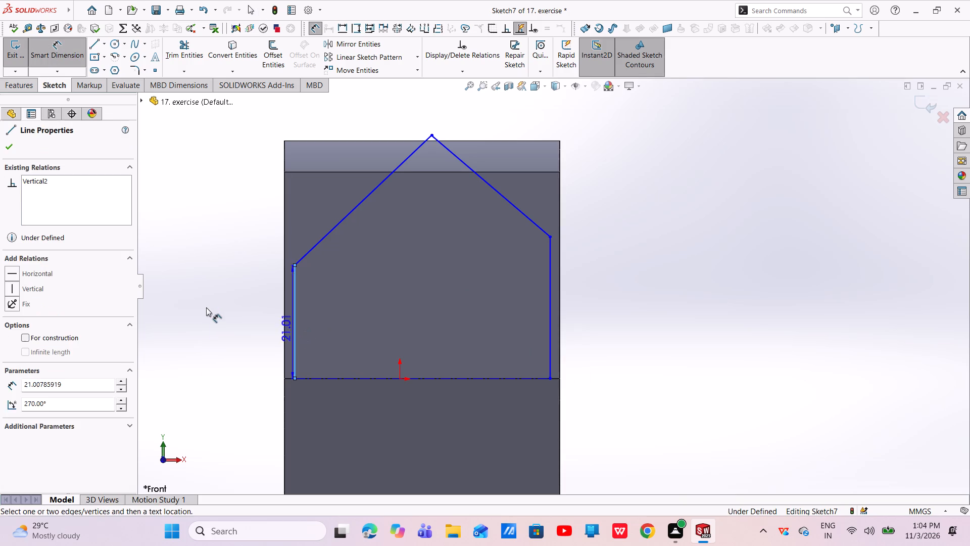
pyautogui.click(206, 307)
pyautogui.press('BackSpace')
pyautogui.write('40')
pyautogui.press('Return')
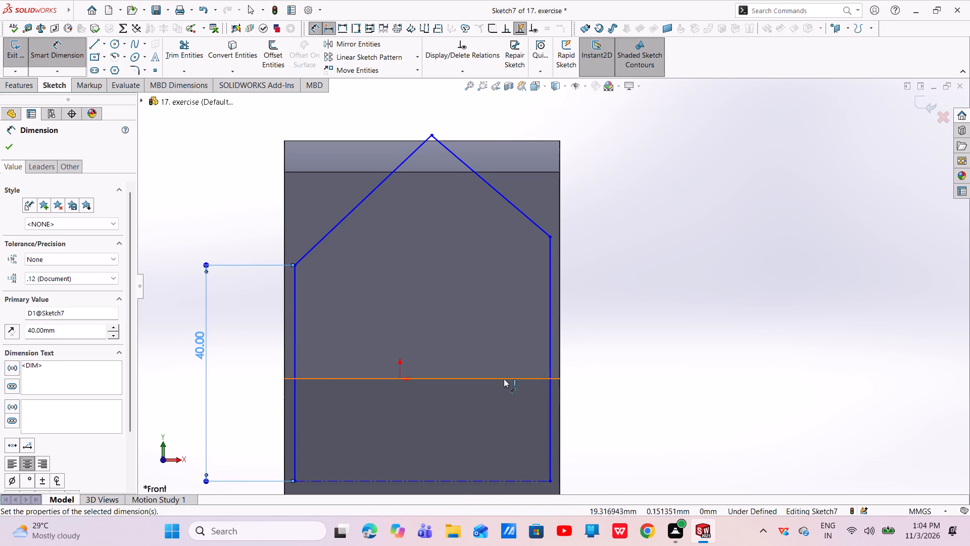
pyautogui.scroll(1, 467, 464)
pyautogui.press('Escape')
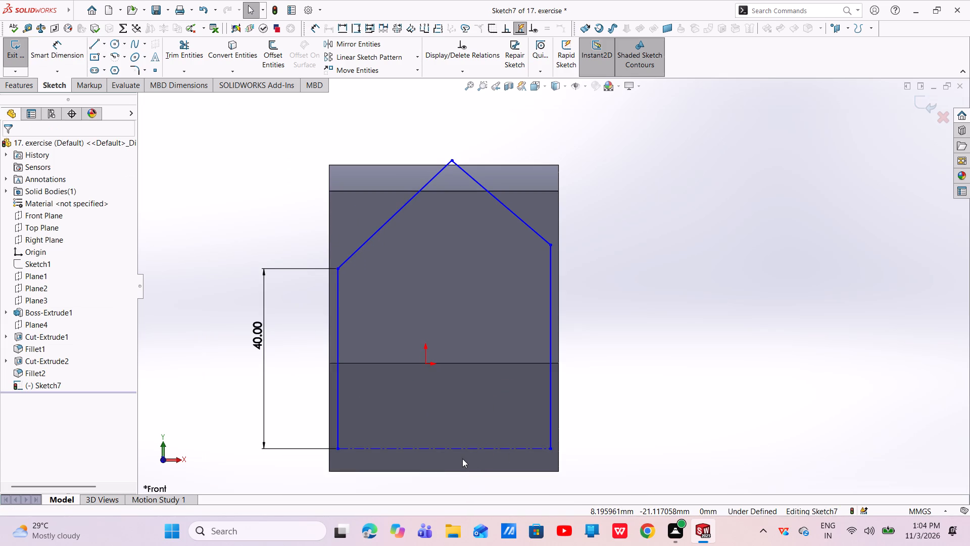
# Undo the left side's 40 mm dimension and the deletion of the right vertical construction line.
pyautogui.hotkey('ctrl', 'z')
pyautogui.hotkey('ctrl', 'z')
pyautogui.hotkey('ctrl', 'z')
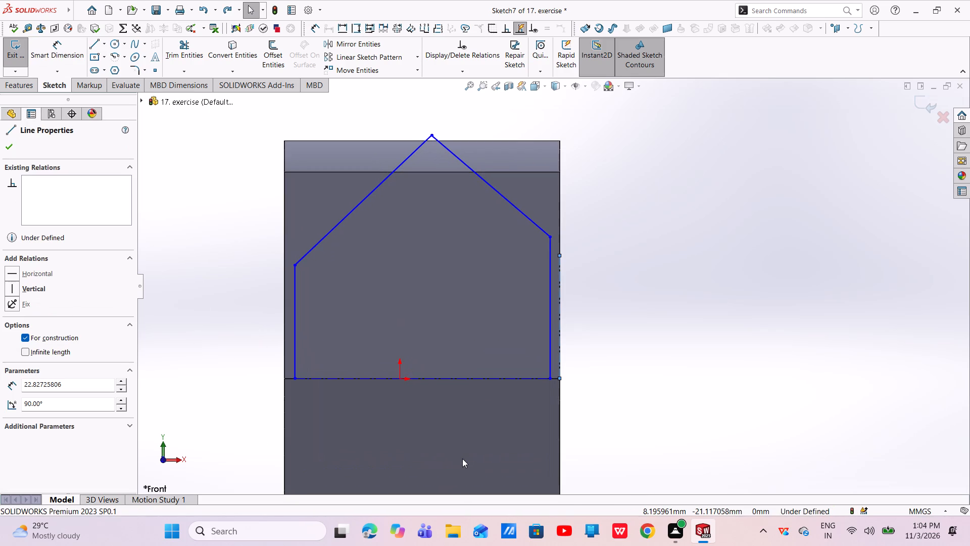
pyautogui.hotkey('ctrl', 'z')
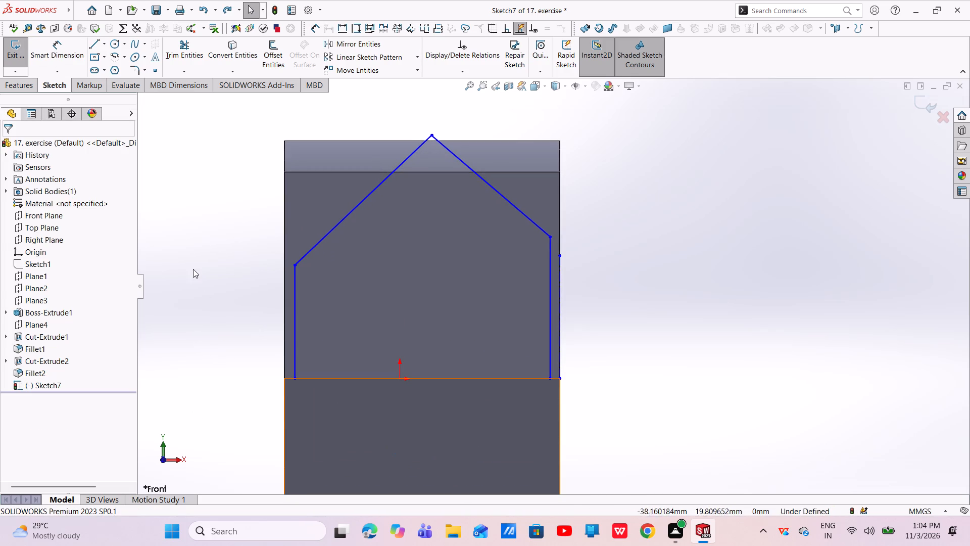
# Add a 40 mm vertical dimension from the body's left vertex at centerline level to the top of the profile's left side.
pyautogui.click(47, 55)
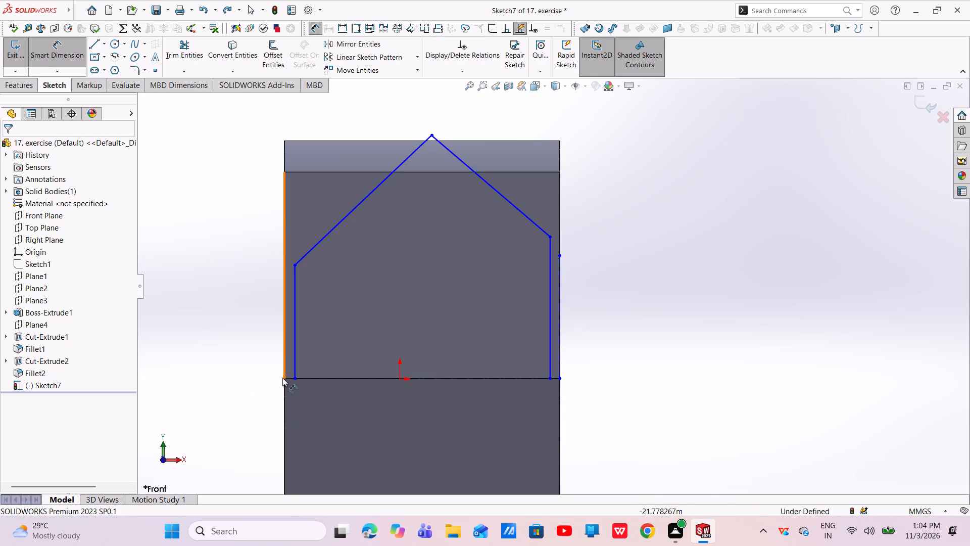
pyautogui.click(286, 379)
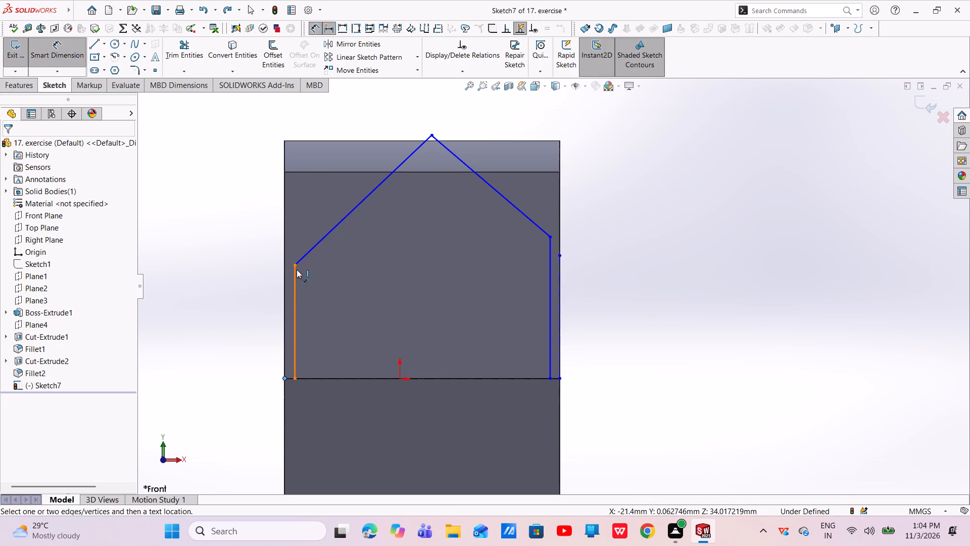
pyautogui.click(294, 263)
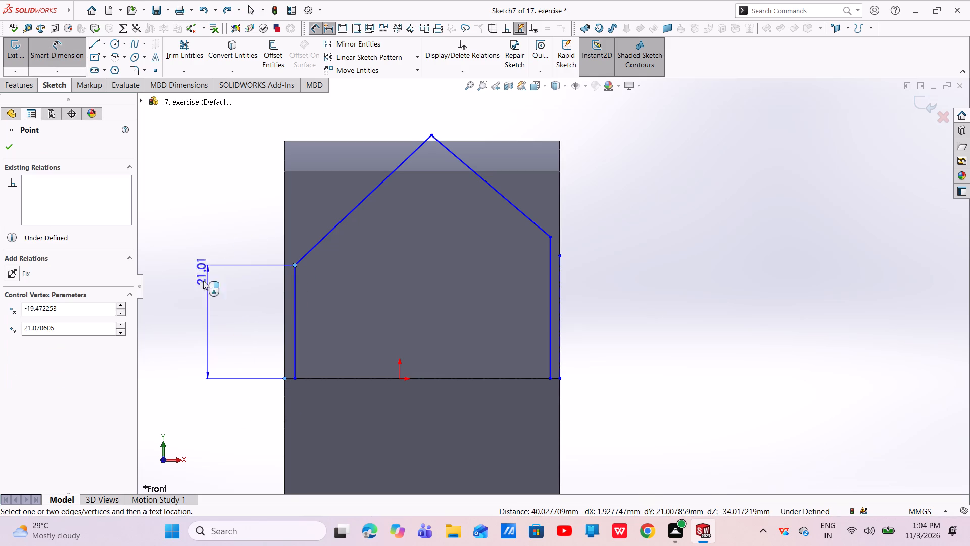
pyautogui.click(201, 296)
pyautogui.press('BackSpace')
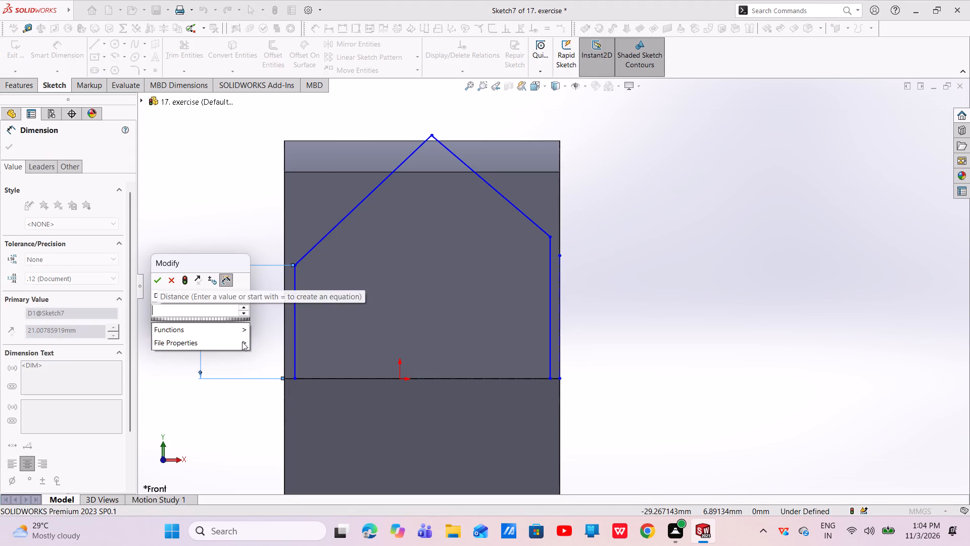
pyautogui.write('40')
pyautogui.press('Return')
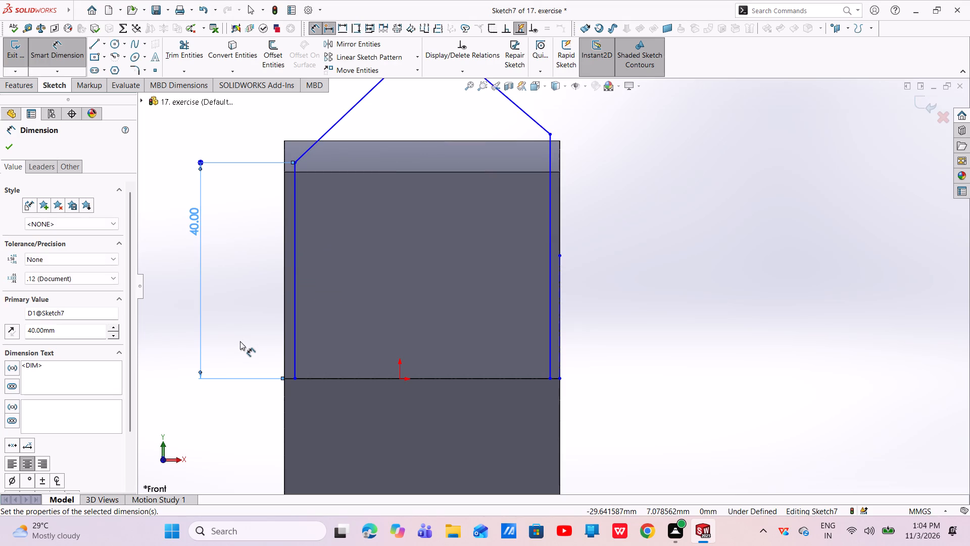
# Set the left height dimension of the profile to 20 mm.
pyautogui.doubleClick(196, 232)
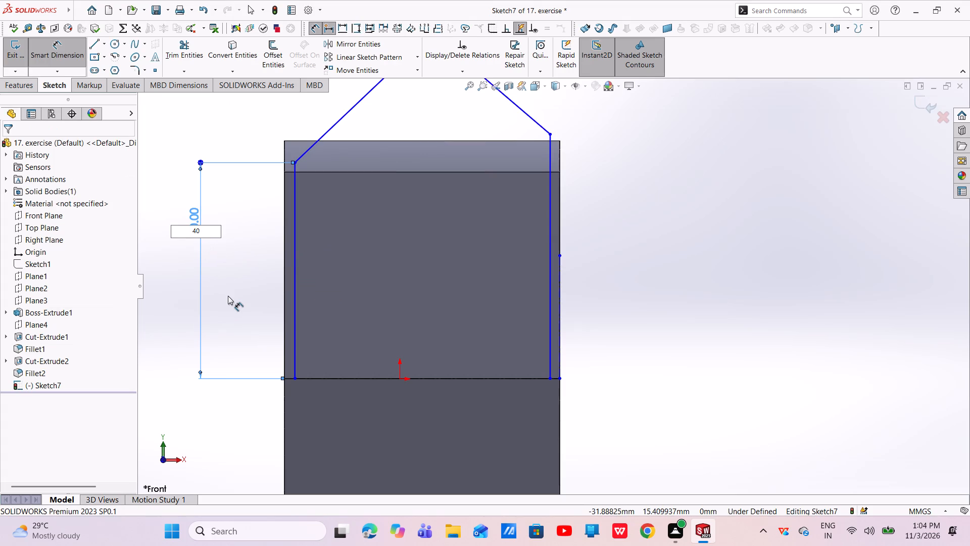
pyautogui.press('Right')
pyautogui.press('BackSpace')
pyautogui.press('BackSpace')
pyautogui.write('20')
pyautogui.press('Return')
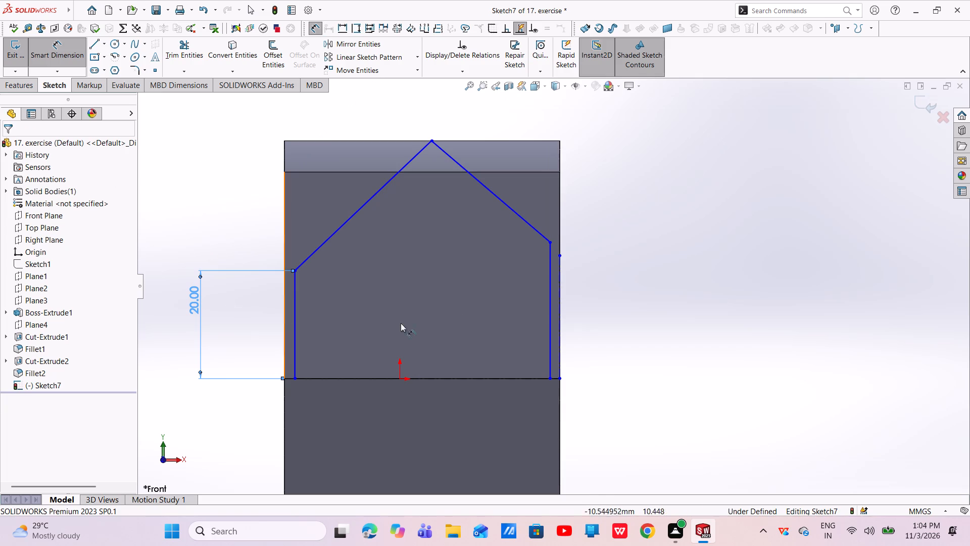
# Dimension the profile's right vertical side between its two endpoints as 23 mm high.
pyautogui.click(551, 378)
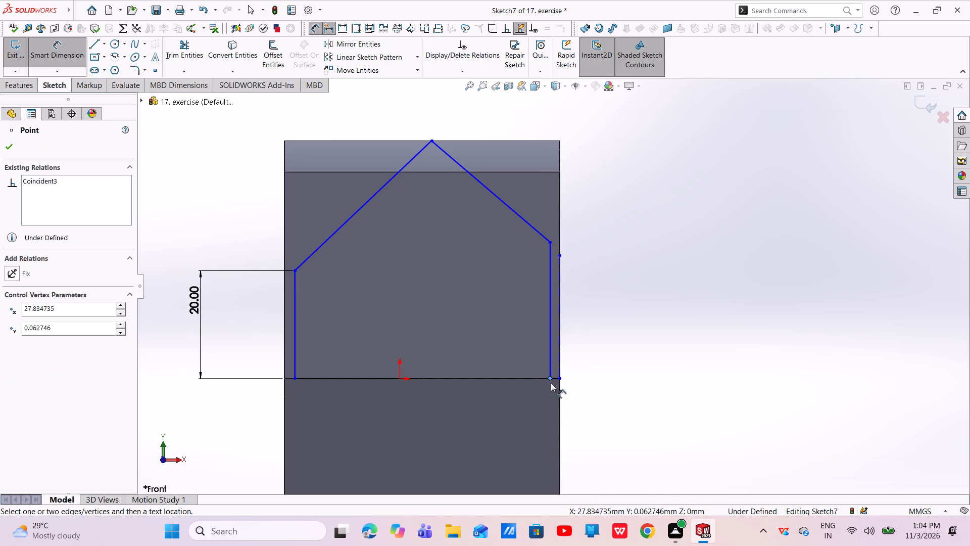
pyautogui.click(552, 240)
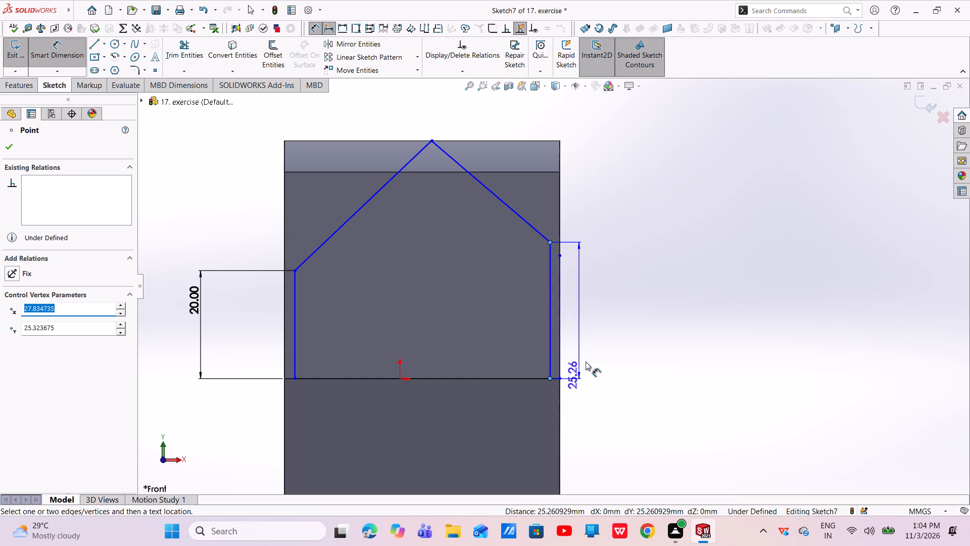
pyautogui.click(610, 314)
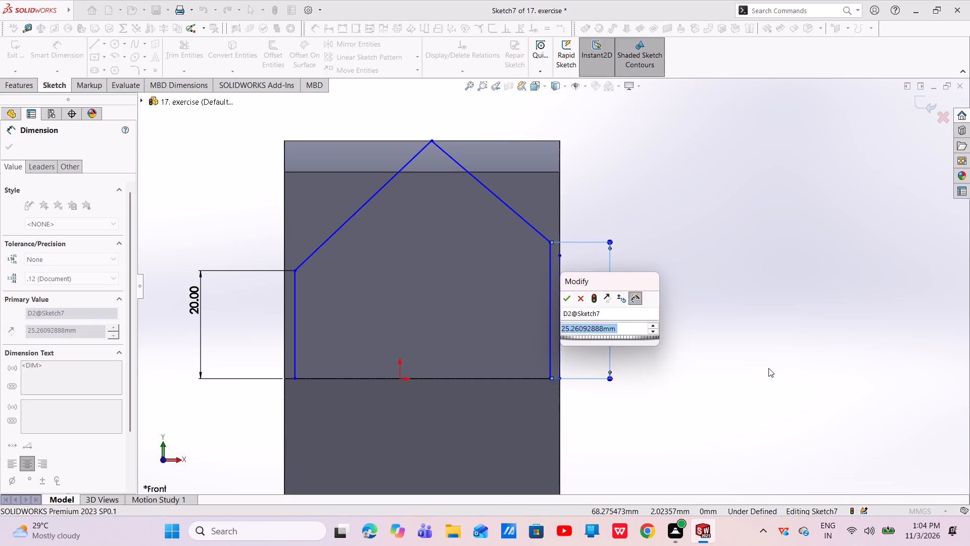
pyautogui.press('BackSpace')
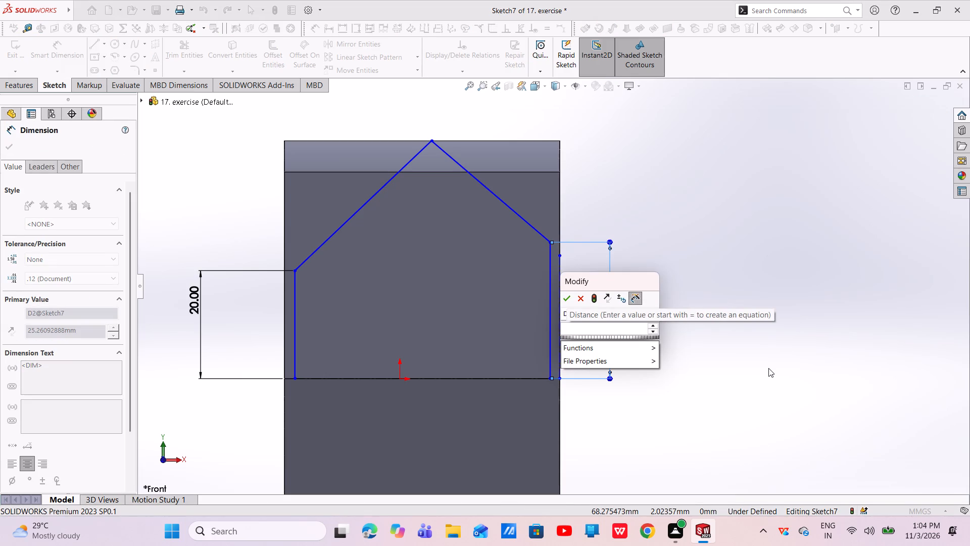
pyautogui.write('23')
pyautogui.press('Return')
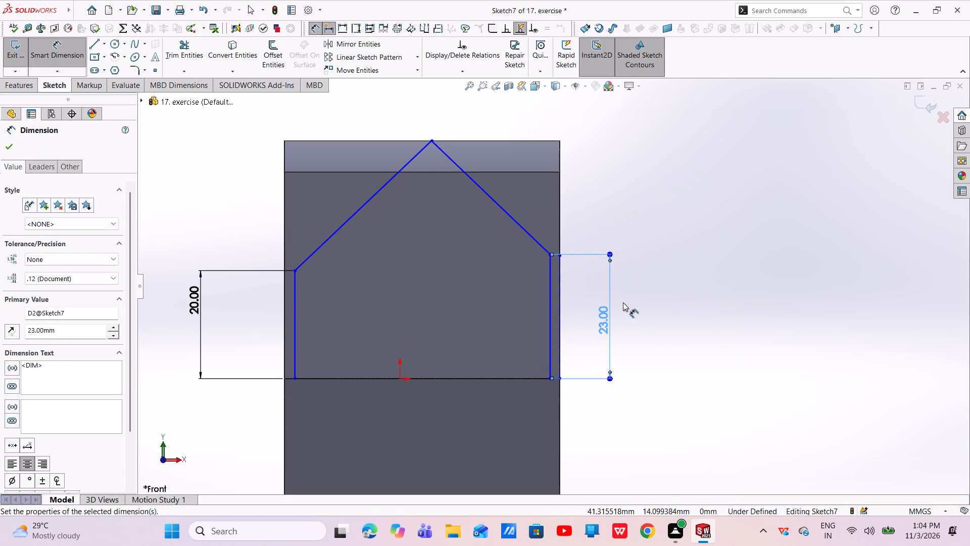
pyautogui.press('Escape')
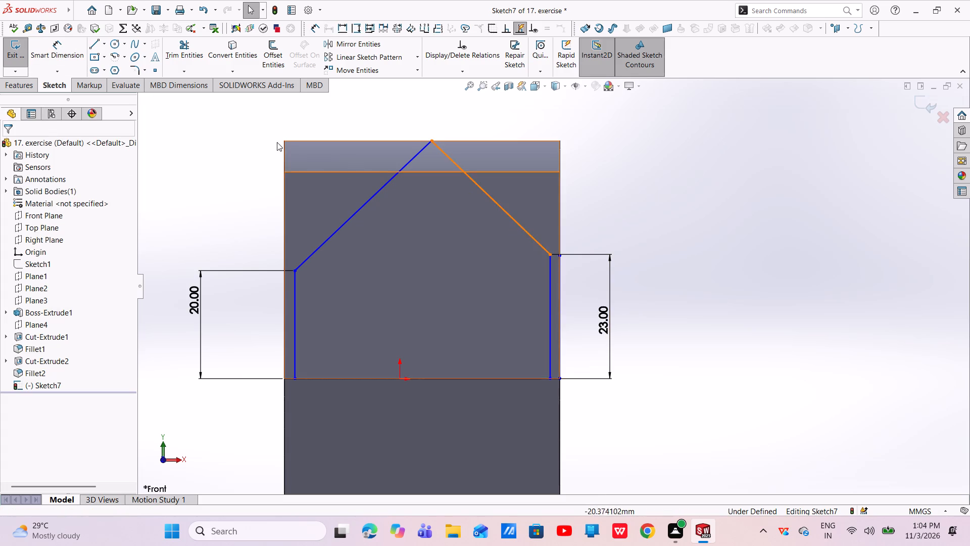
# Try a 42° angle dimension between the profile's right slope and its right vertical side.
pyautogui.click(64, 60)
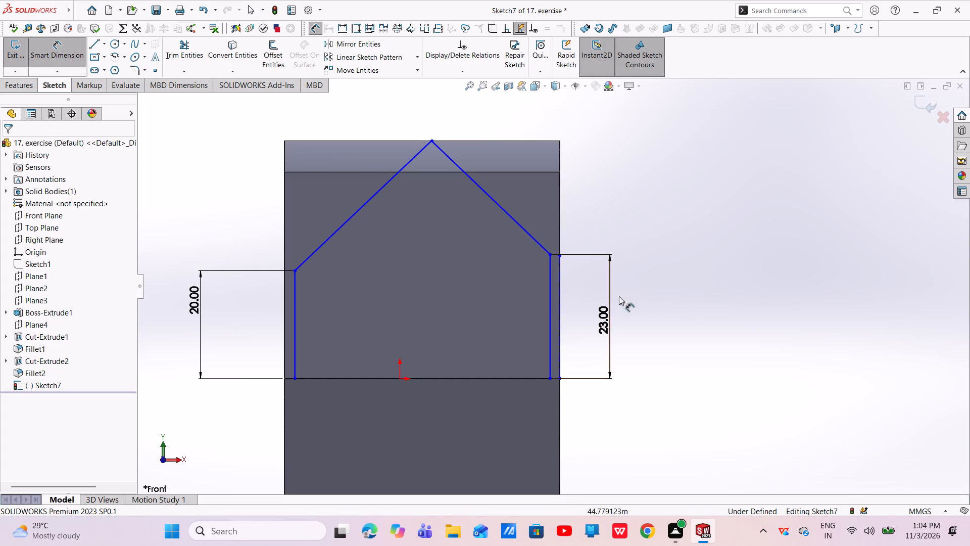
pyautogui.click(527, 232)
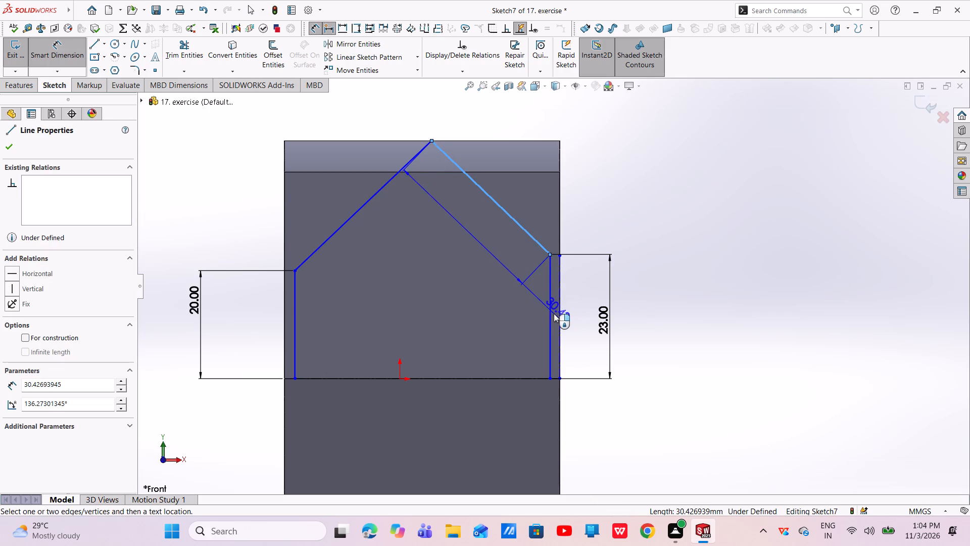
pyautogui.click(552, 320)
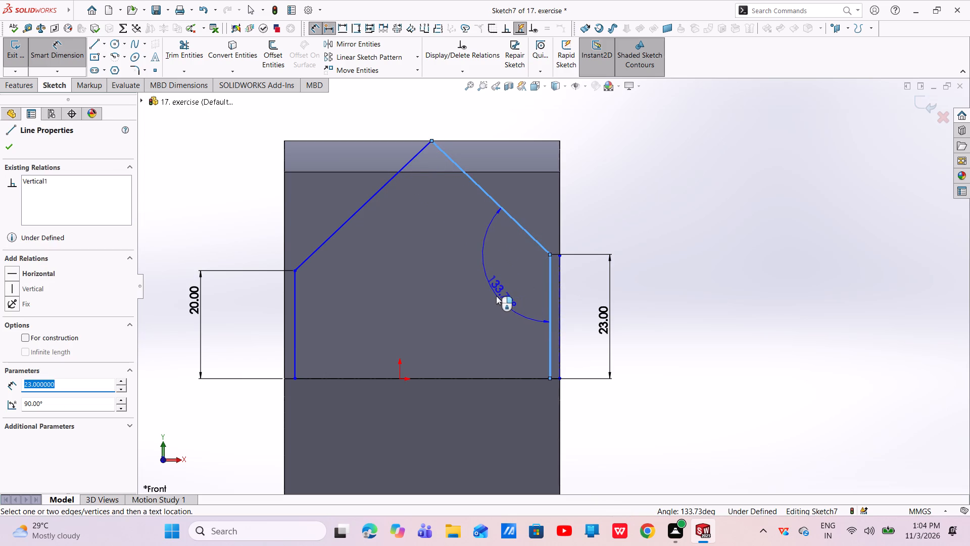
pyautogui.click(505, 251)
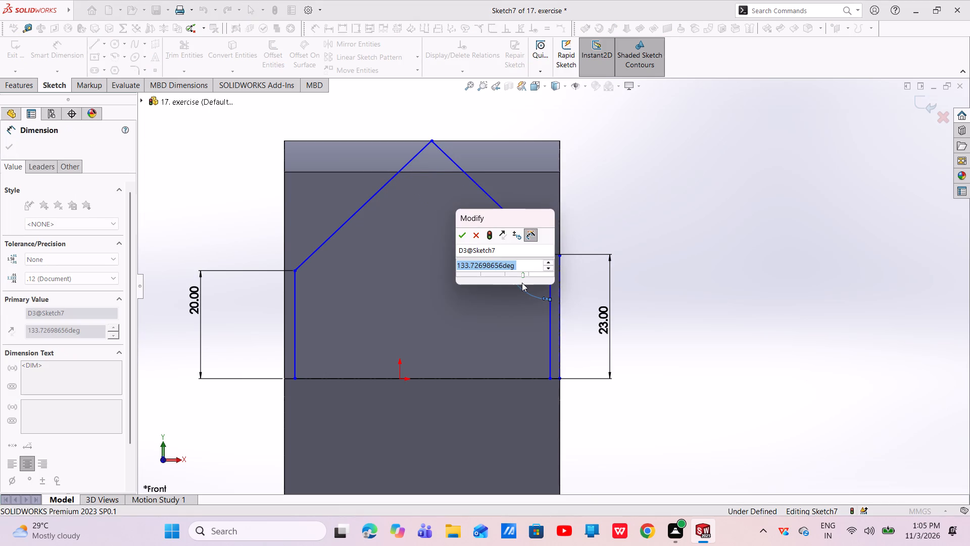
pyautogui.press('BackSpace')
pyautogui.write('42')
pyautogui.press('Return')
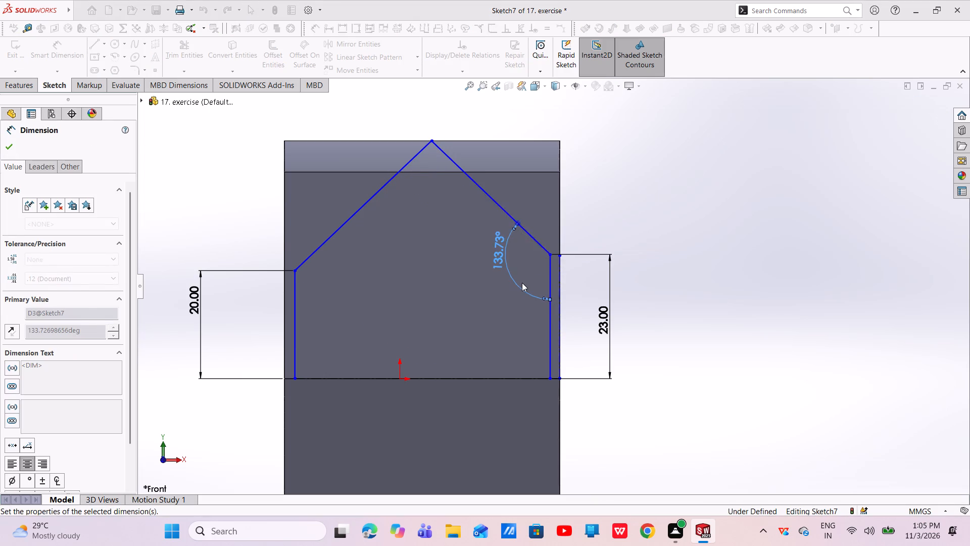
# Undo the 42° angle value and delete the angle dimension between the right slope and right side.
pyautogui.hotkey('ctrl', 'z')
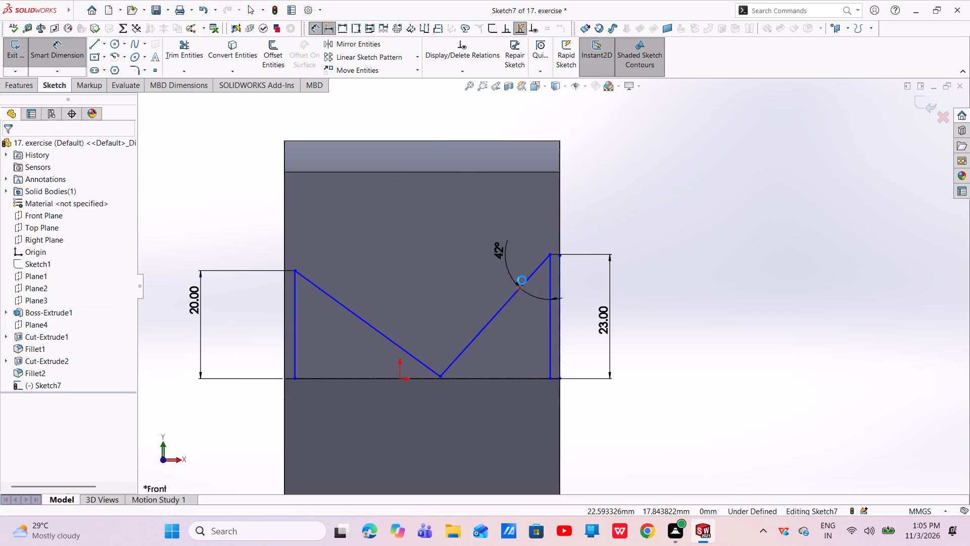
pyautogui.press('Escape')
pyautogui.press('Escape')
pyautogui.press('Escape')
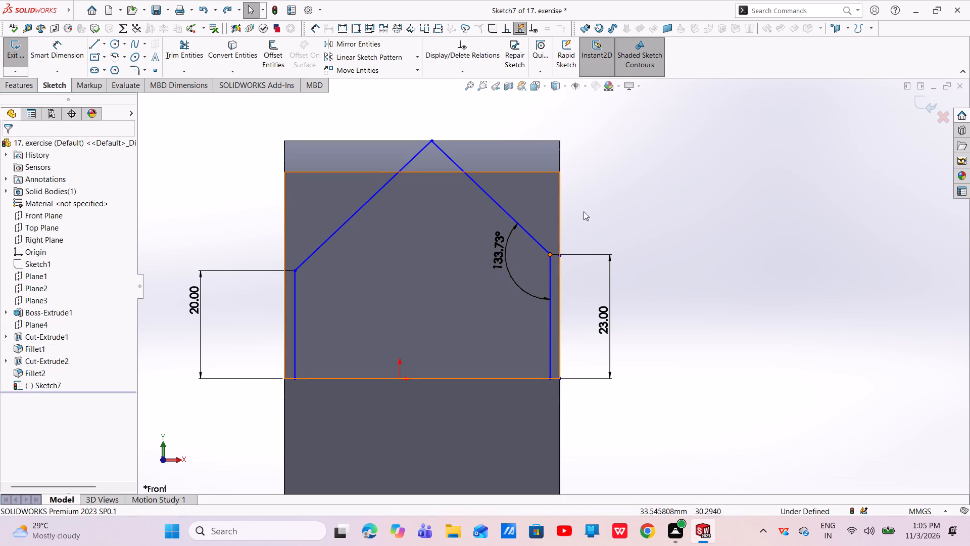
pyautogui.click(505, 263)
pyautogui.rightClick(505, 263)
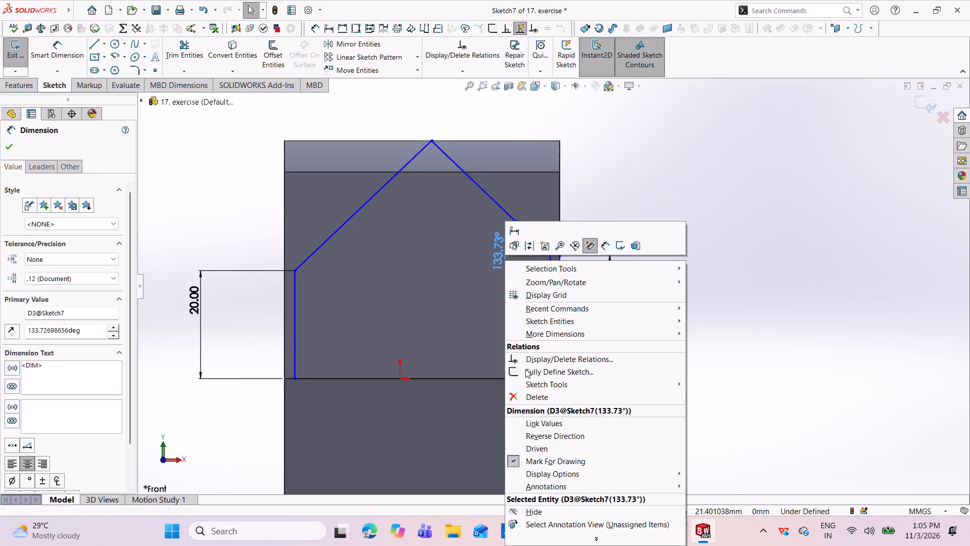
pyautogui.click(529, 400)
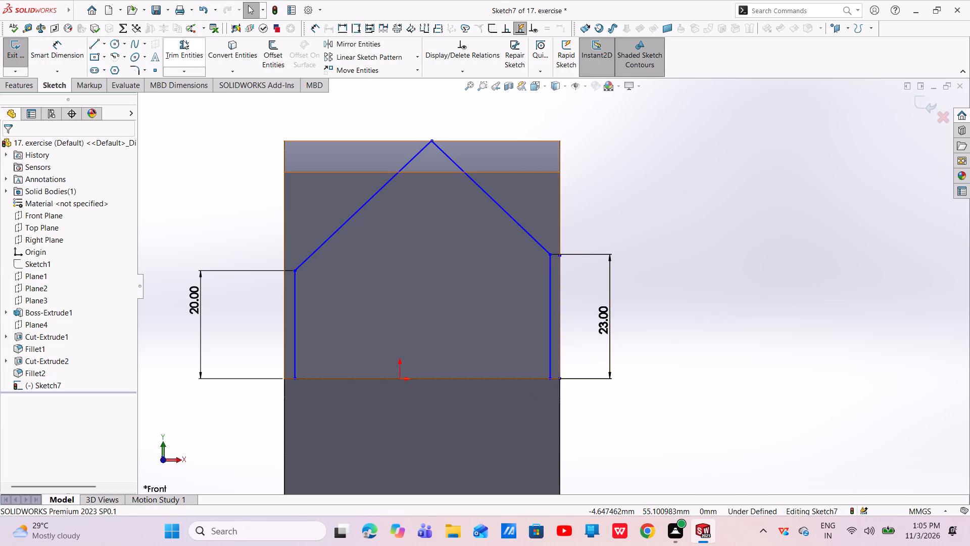
# Add a 42° angle dimension between the profile's right slope and the horizontal construction baseline.
pyautogui.click(73, 49)
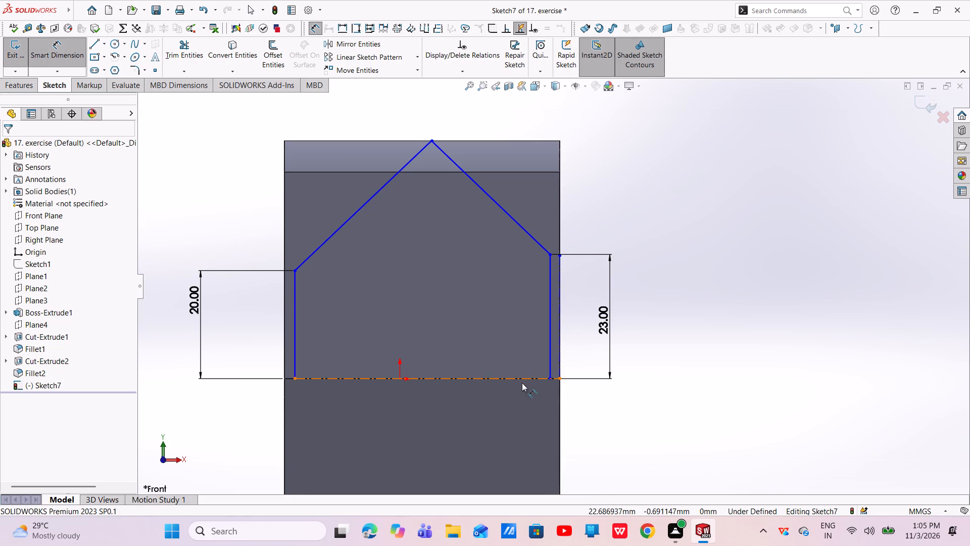
pyautogui.click(521, 378)
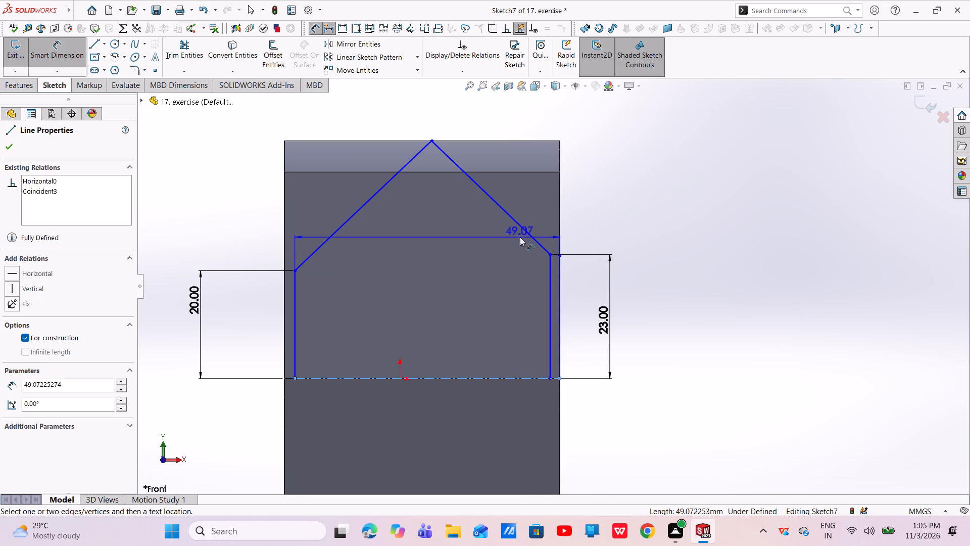
pyautogui.click(538, 243)
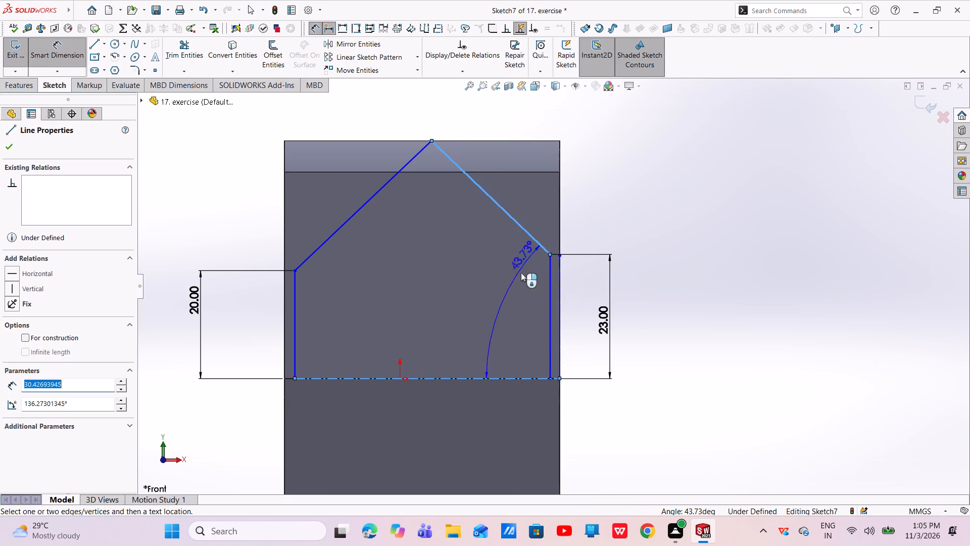
pyautogui.click(518, 290)
pyautogui.press('BackSpace')
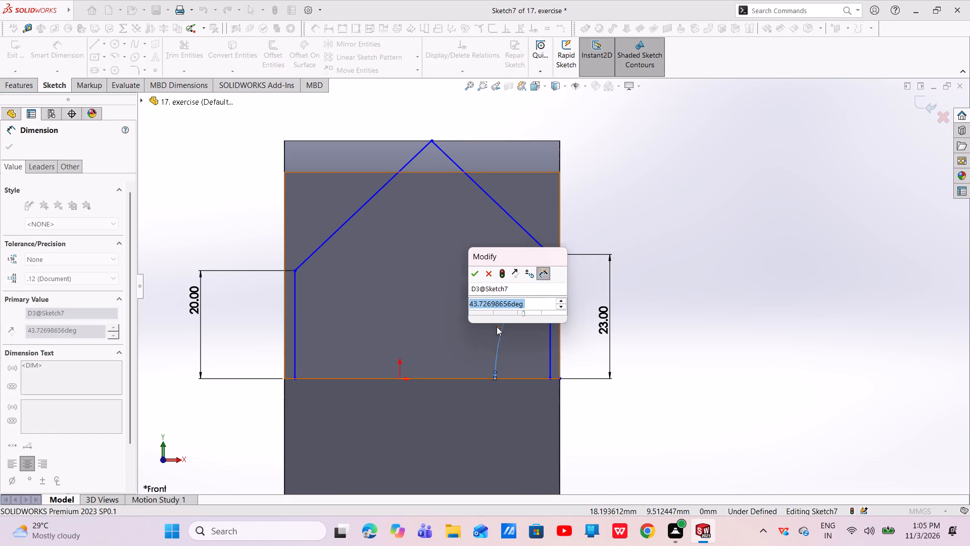
pyautogui.write('42')
pyautogui.press('Return')
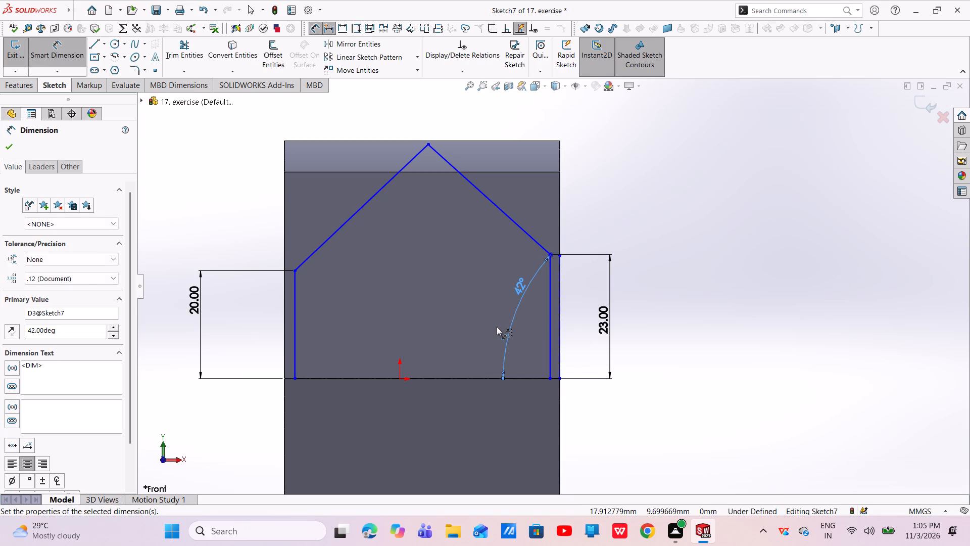
pyautogui.press('Escape')
pyautogui.press('Escape')
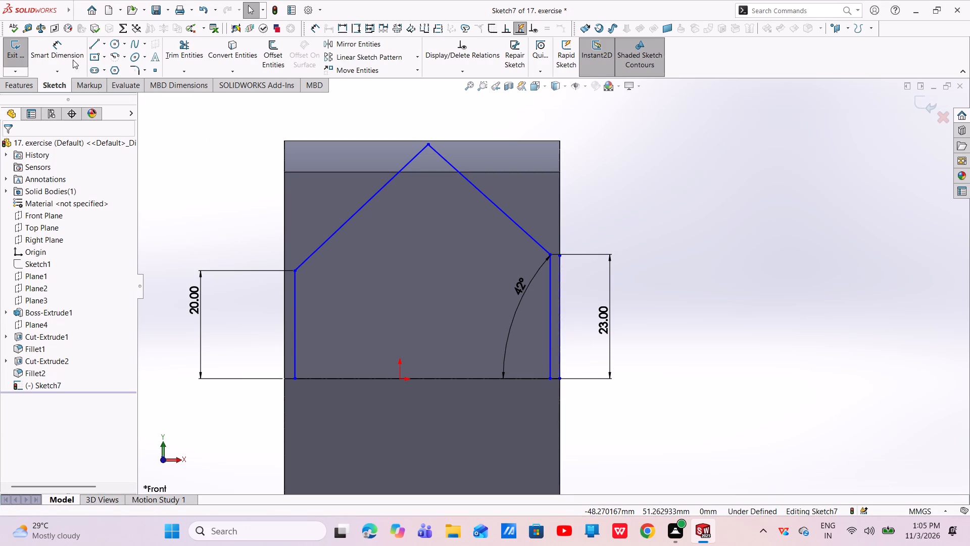
# Add a 28° angle dimension between the profile's left slope and its left vertical side.
pyautogui.click(64, 54)
pyautogui.click(360, 211)
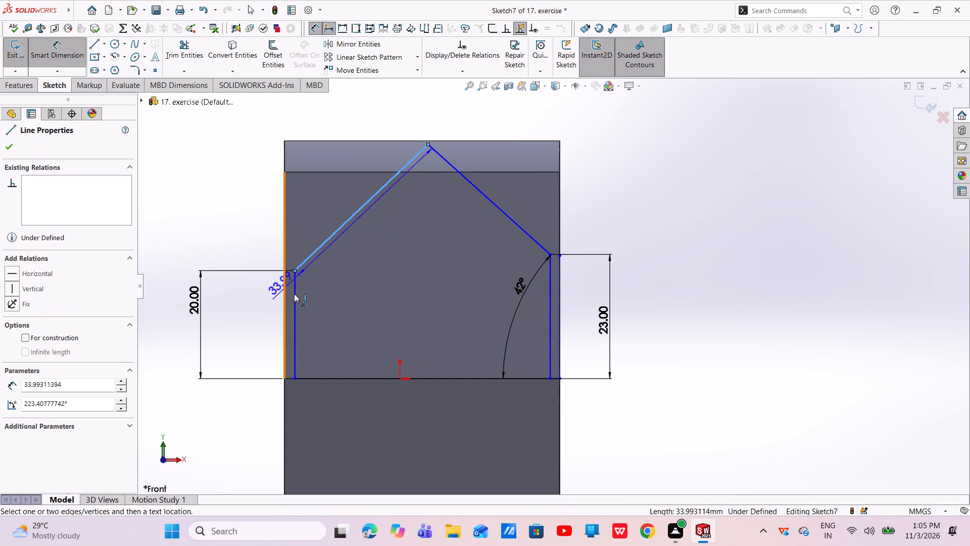
pyautogui.click(294, 288)
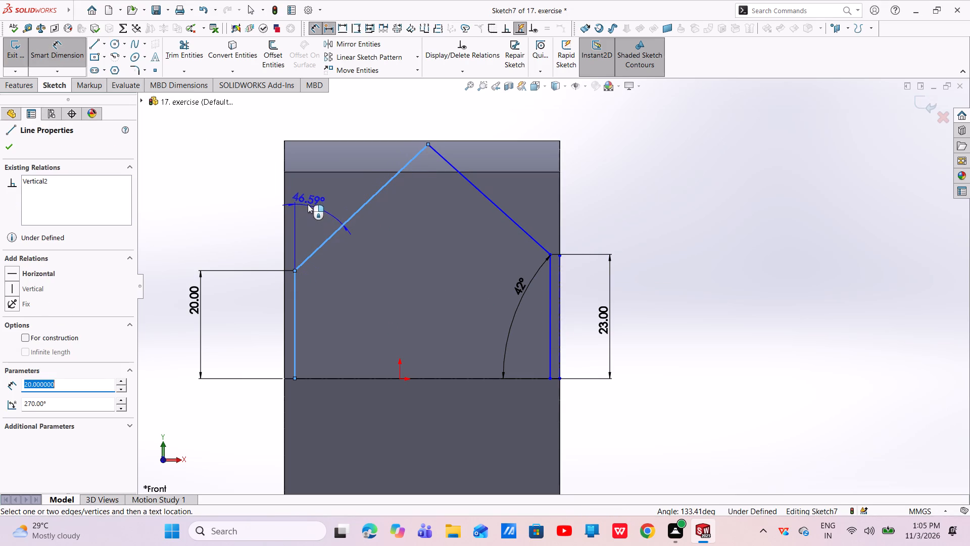
pyautogui.click(308, 202)
pyautogui.press('BackSpace')
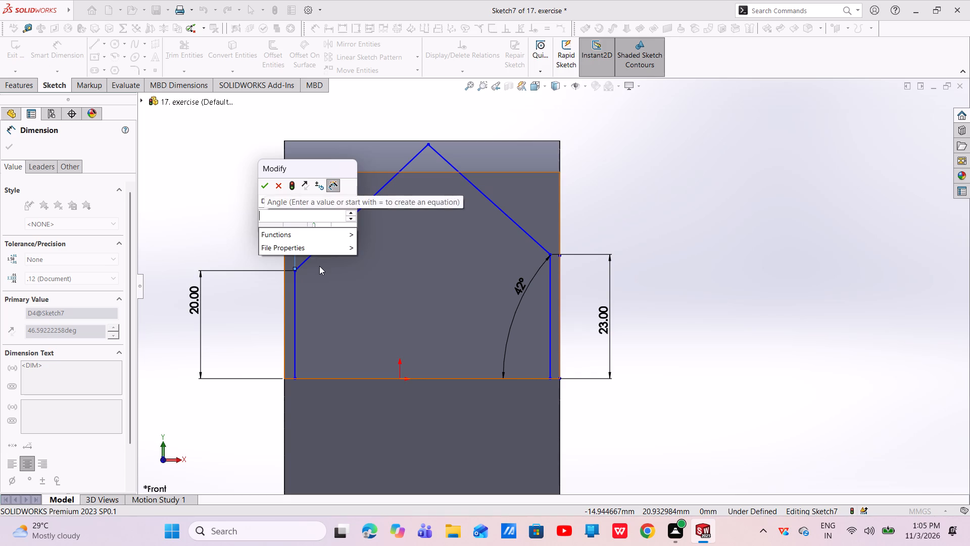
pyautogui.write('28')
pyautogui.press('Return')
pyautogui.press('Escape')
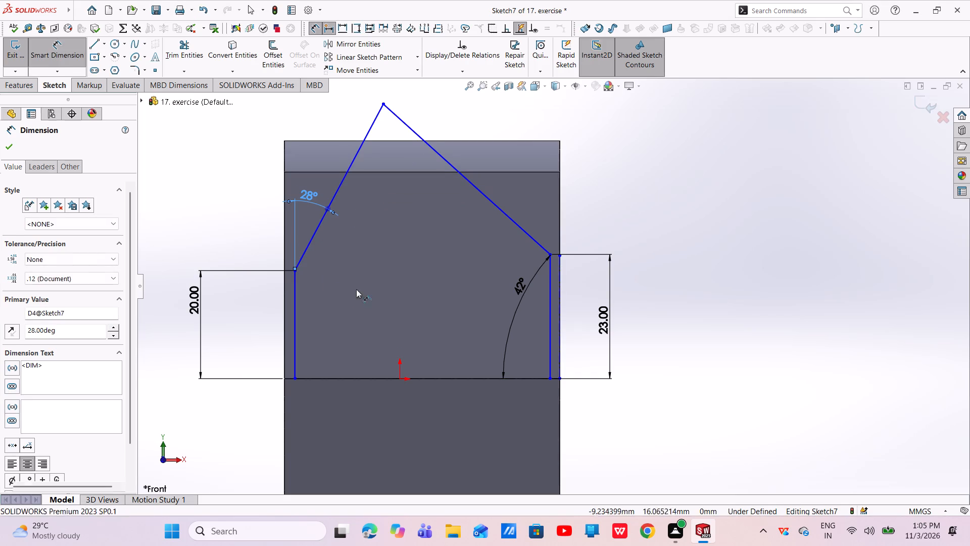
pyautogui.press('Escape')
# Run Fully Define Sketch on all entities of the profile sketch, with relations and dimensions included.
pyautogui.scroll(3, 398, 285)
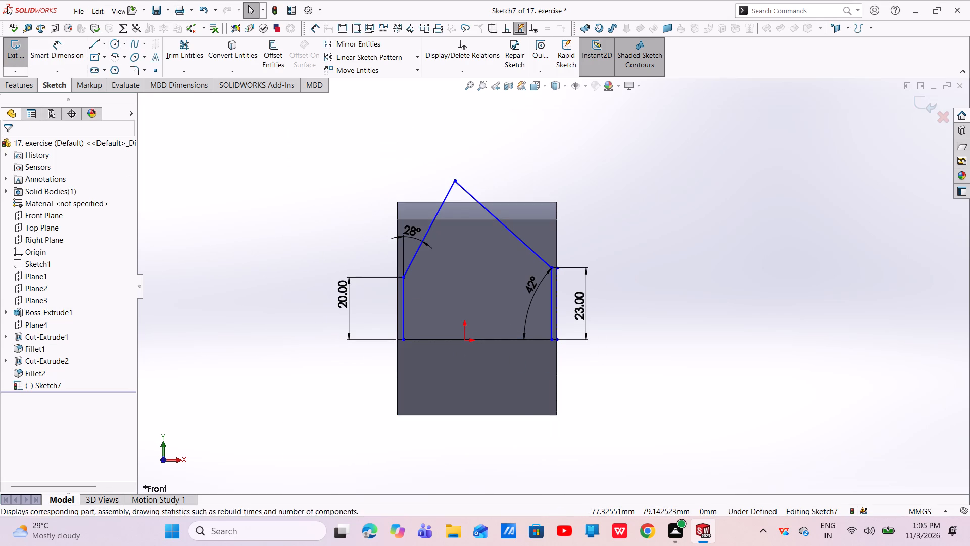
pyautogui.click(470, 79)
pyautogui.click(463, 74)
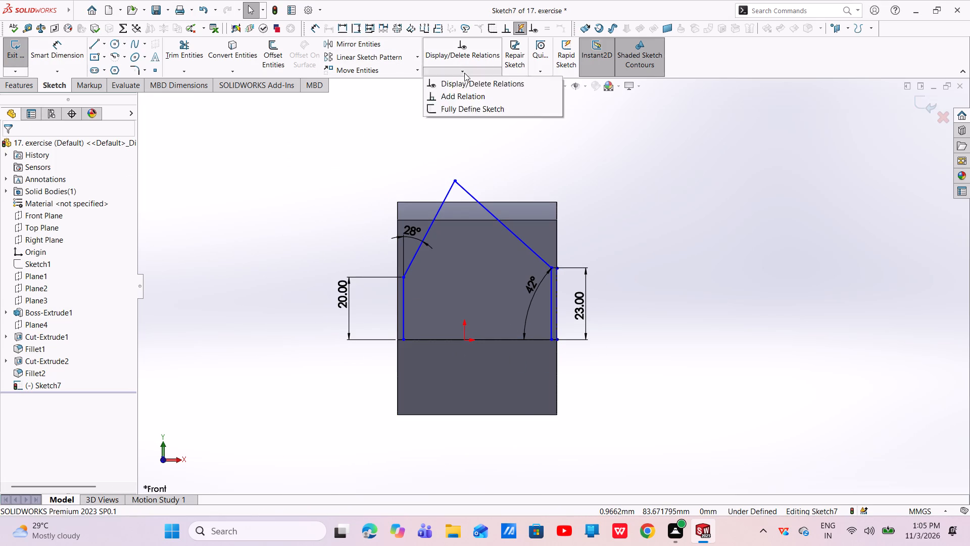
pyautogui.click(475, 109)
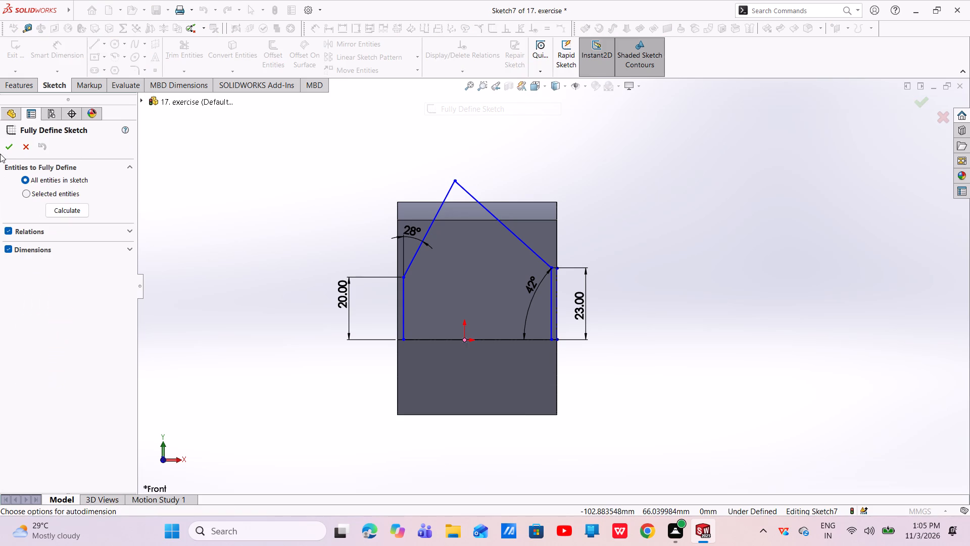
pyautogui.click(11, 146)
pyautogui.press('Escape')
pyautogui.press('Escape')
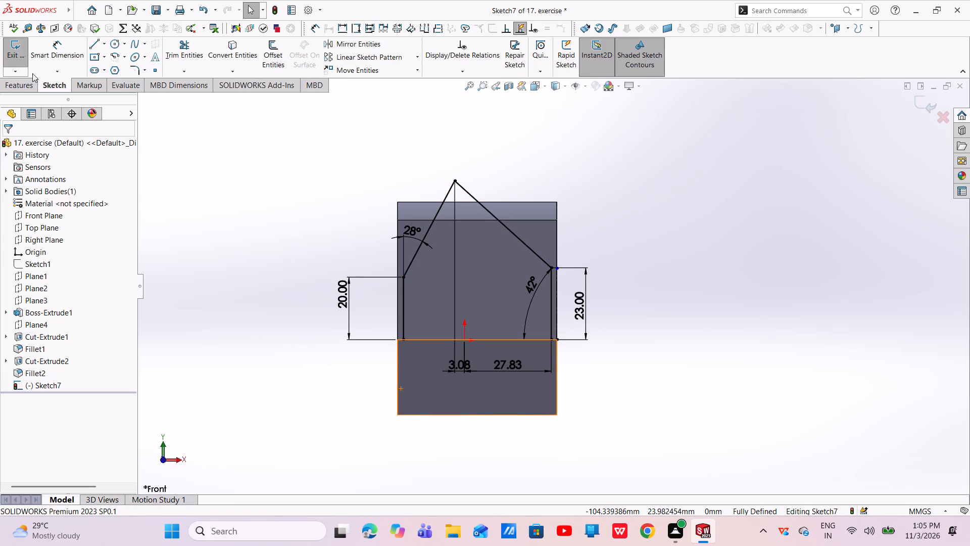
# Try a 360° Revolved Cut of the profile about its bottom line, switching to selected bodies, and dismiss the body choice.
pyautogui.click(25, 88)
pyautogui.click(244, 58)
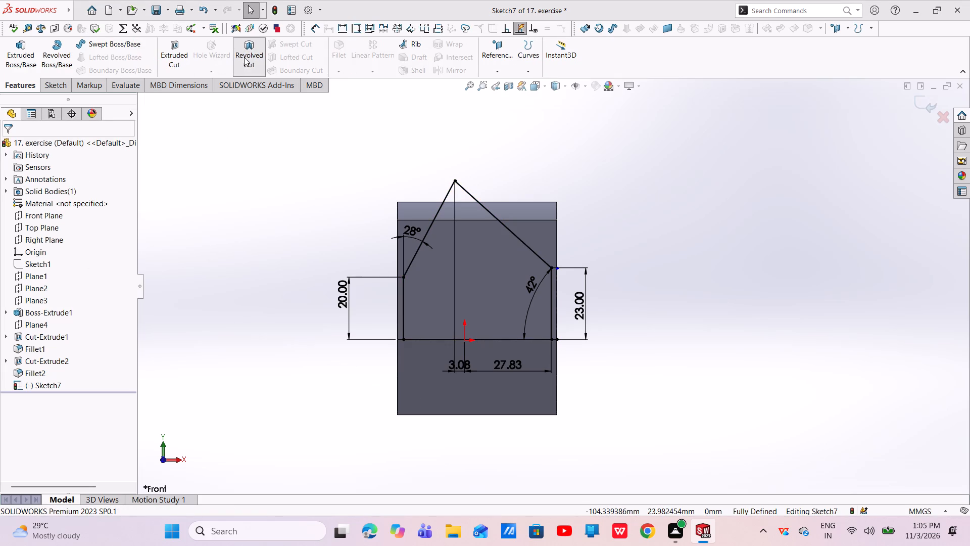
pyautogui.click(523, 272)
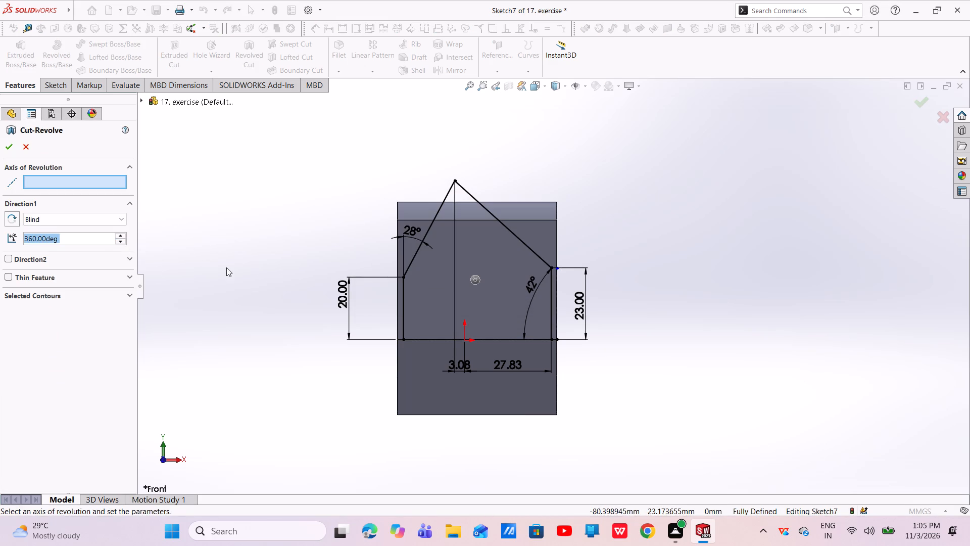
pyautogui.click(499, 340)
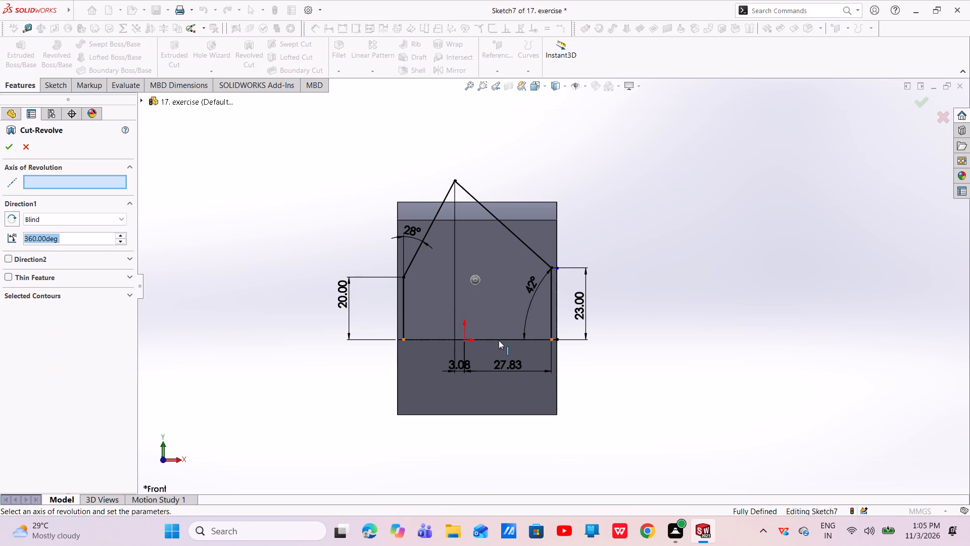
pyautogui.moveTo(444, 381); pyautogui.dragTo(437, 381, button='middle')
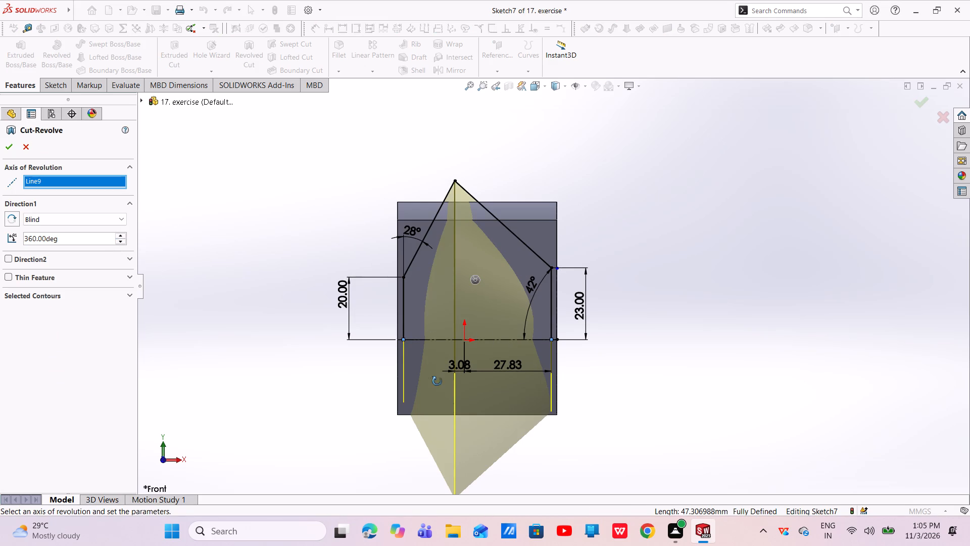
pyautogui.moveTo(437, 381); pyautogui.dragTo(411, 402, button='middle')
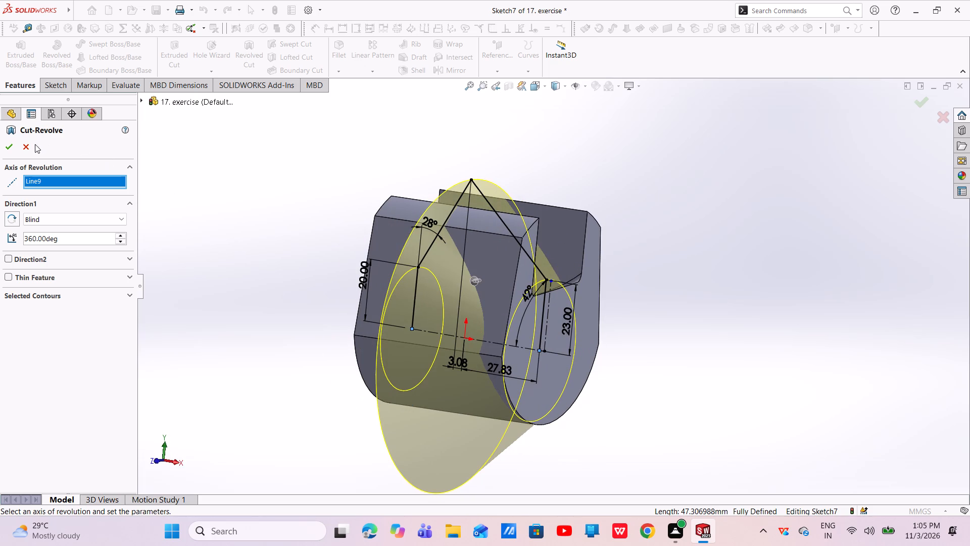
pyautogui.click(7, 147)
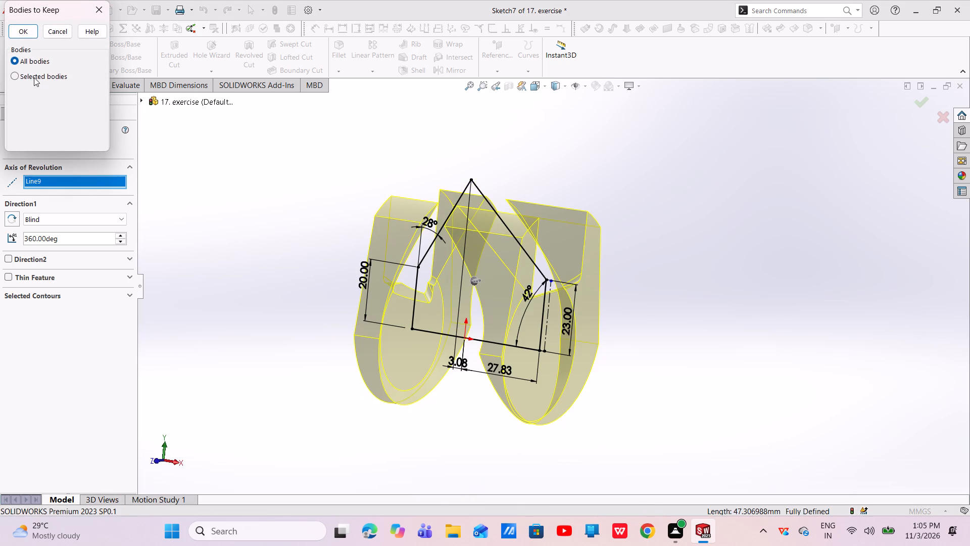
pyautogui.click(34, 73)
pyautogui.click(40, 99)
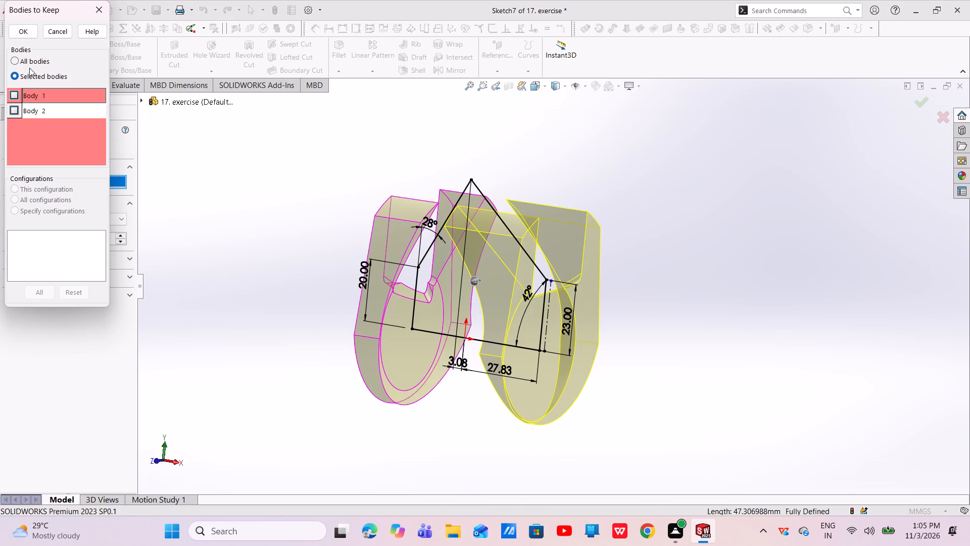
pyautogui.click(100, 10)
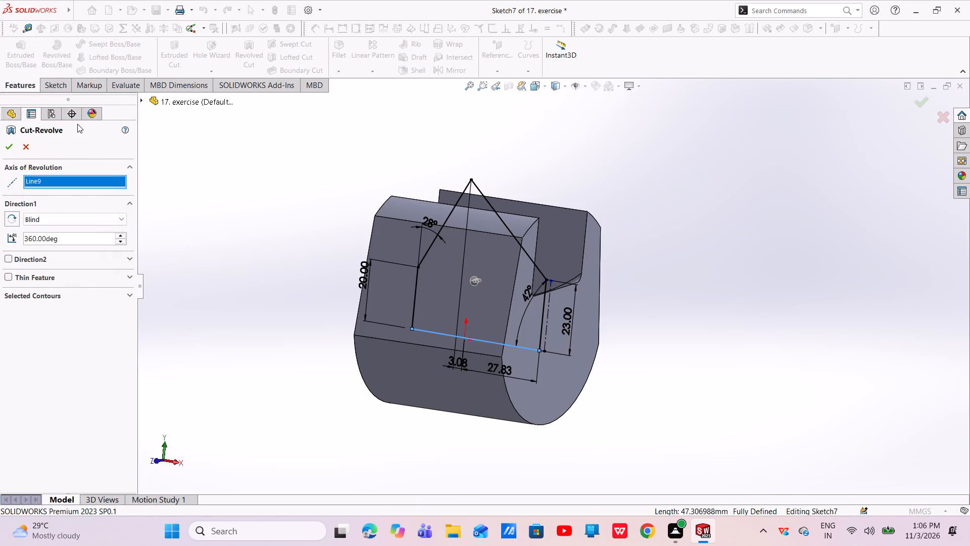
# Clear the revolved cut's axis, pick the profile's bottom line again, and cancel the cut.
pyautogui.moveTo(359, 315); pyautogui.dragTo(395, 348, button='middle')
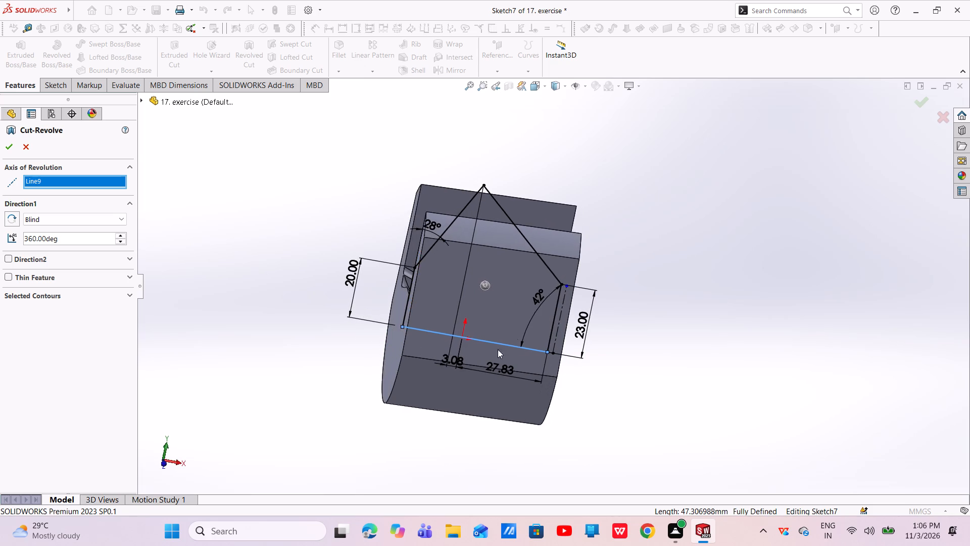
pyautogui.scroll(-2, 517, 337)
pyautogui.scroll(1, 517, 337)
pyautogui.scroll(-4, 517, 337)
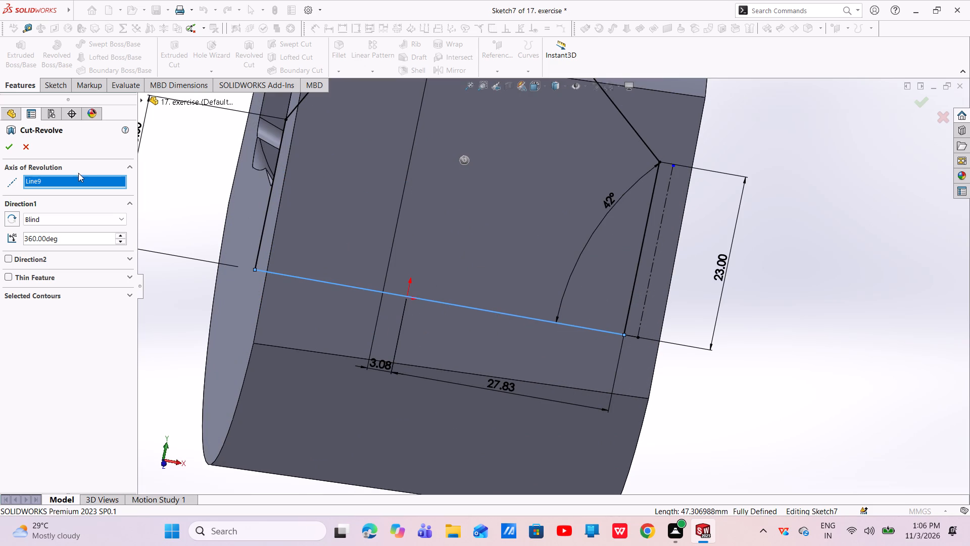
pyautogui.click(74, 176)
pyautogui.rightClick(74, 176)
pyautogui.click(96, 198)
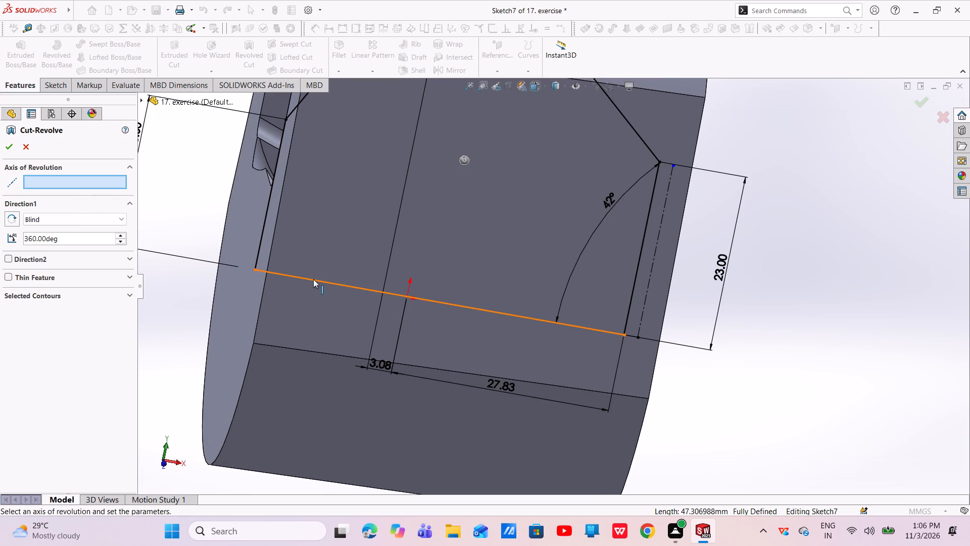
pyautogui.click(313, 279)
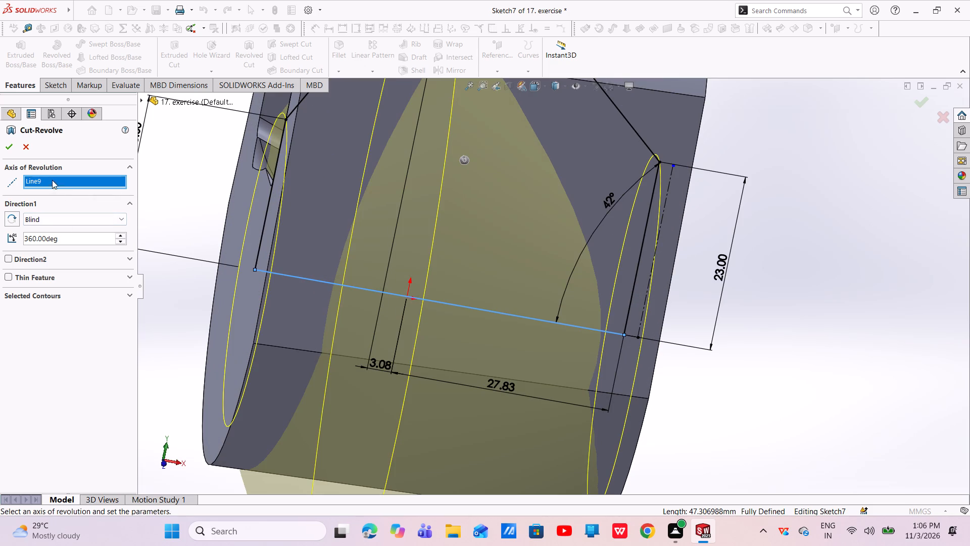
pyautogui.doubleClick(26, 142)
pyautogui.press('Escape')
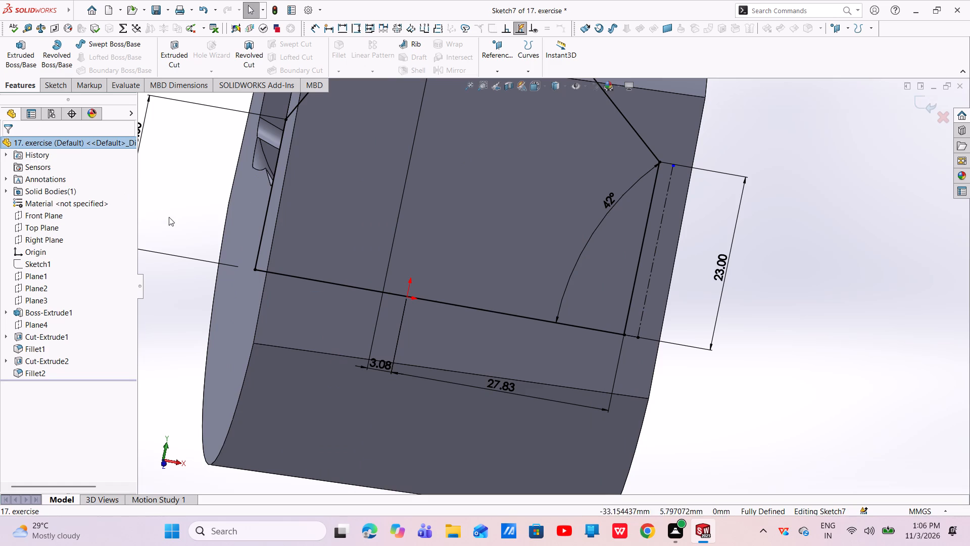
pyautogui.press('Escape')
# Convert the profile's bottom line between the two vertical sides to construction geometry.
pyautogui.click(349, 287)
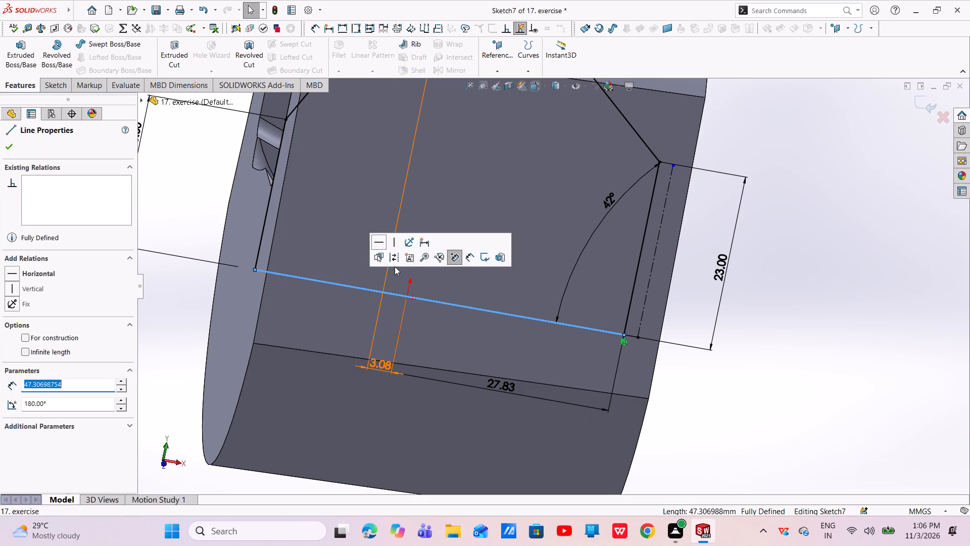
pyautogui.click(395, 260)
pyautogui.press('Escape')
pyautogui.press('Escape')
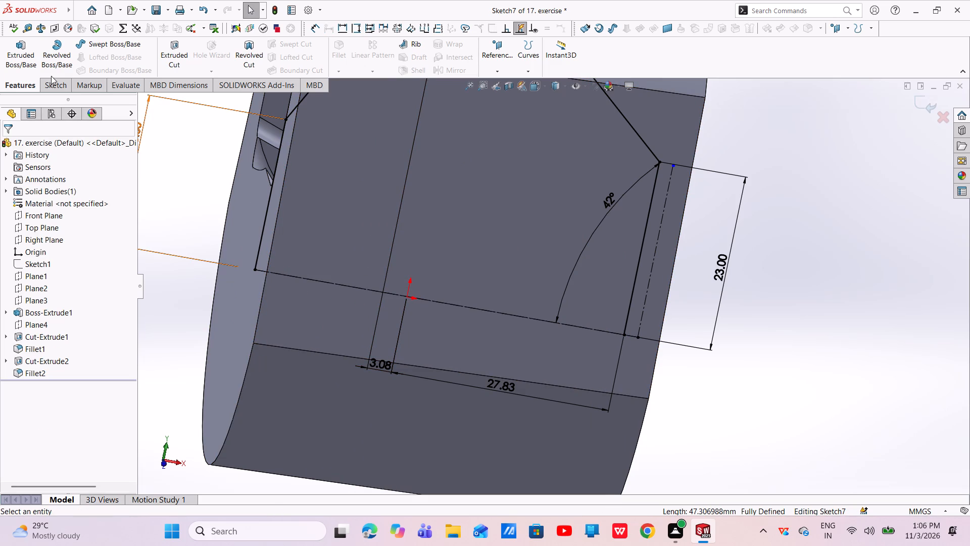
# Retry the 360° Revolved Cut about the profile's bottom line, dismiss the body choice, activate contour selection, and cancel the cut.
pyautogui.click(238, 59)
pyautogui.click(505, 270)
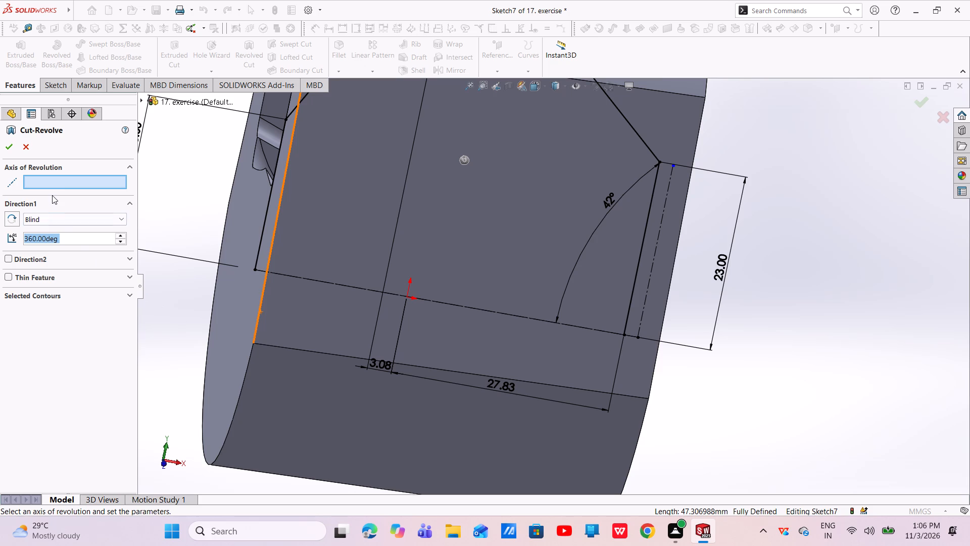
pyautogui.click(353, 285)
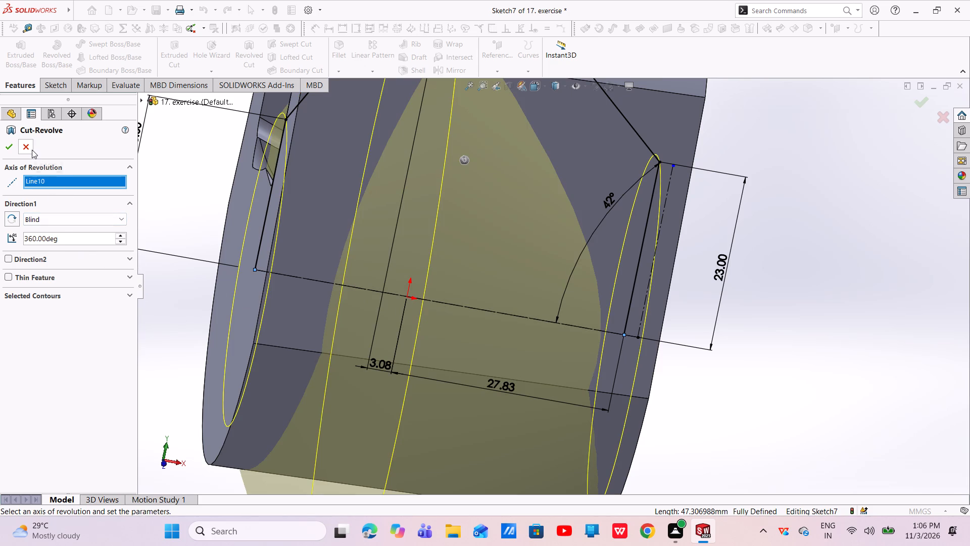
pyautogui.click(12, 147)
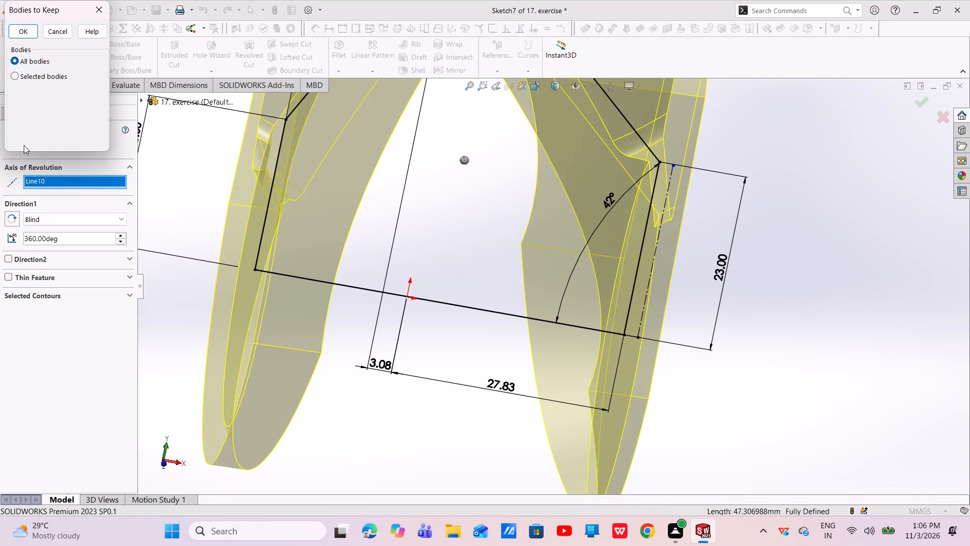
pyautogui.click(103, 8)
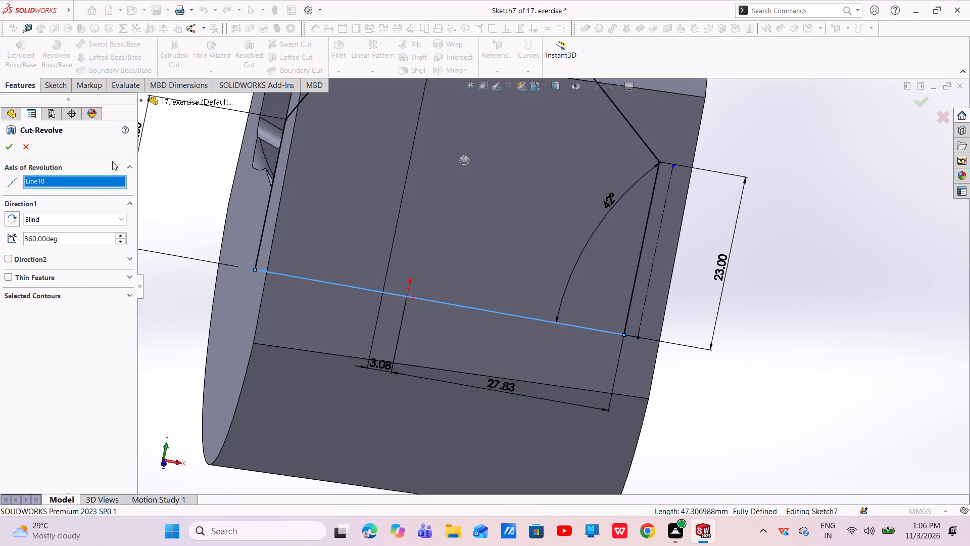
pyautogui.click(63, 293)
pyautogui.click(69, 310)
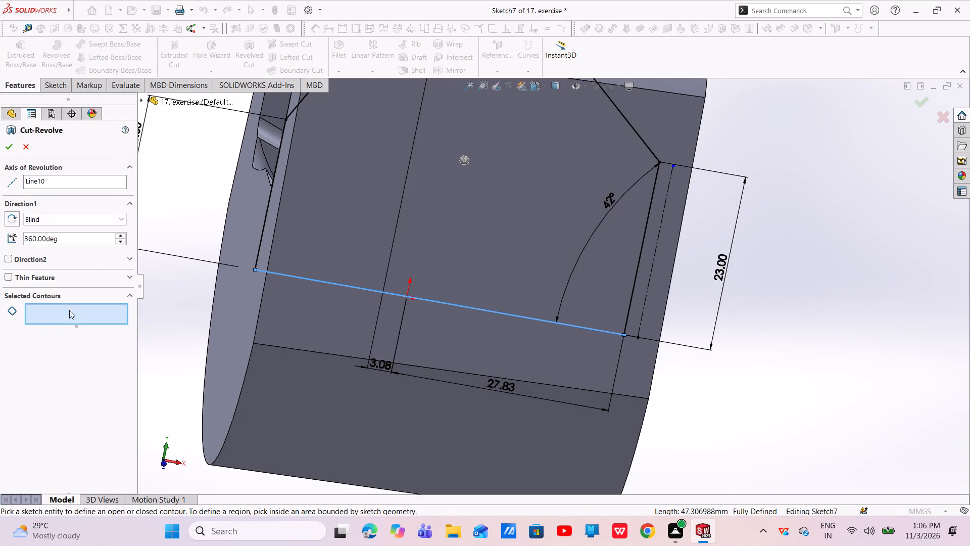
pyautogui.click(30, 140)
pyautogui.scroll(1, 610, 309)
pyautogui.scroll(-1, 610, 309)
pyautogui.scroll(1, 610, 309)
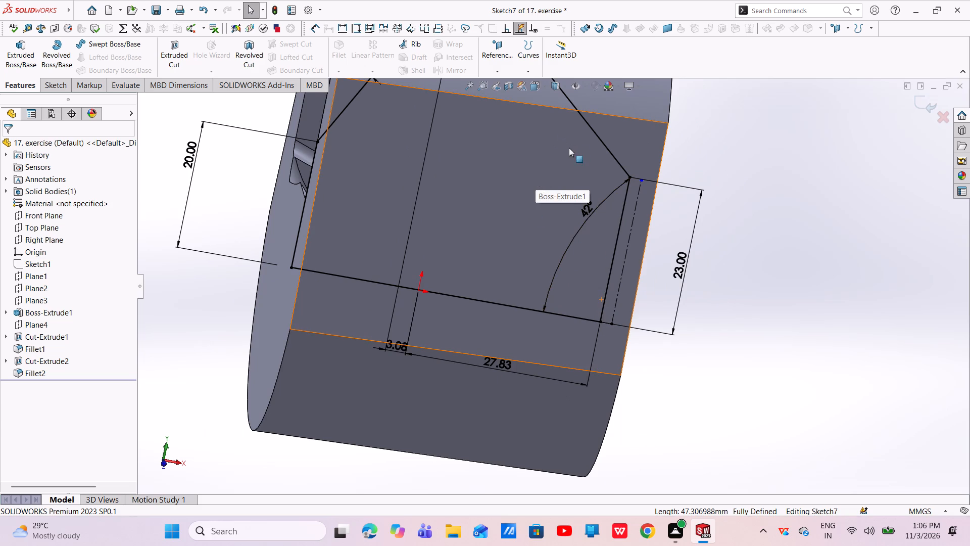
# Undo the entire peaked profile sketch with its dimensions, and the last fillet before it.
pyautogui.scroll(4, 523, 247)
pyautogui.moveTo(500, 296); pyautogui.dragTo(475, 278, button='middle')
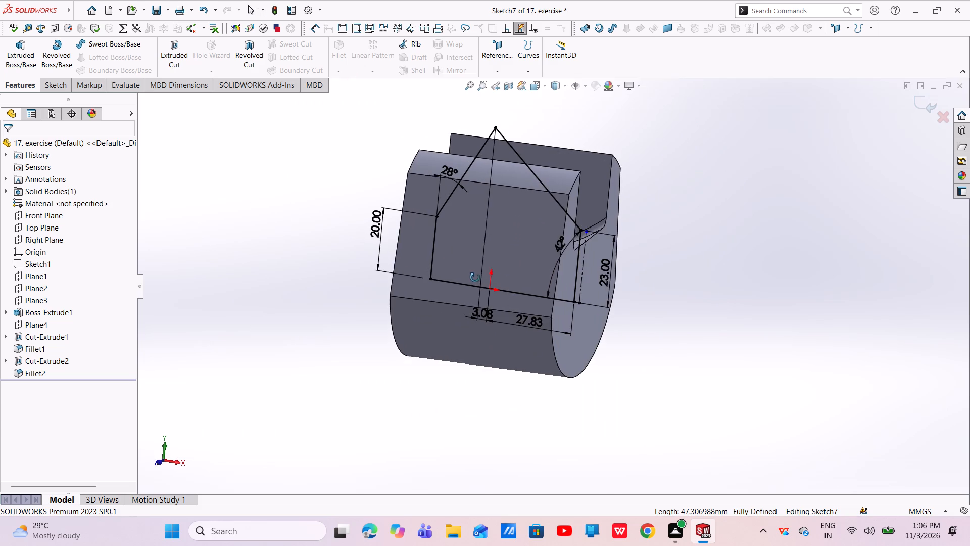
pyautogui.moveTo(475, 278); pyautogui.dragTo(475, 277, button='middle')
pyautogui.hotkey('ctrl', 'z')
pyautogui.hotkey('ctrl', 'z')
pyautogui.hotkey('ctrl', 'z')
pyautogui.hotkey('ctrl', 'z')
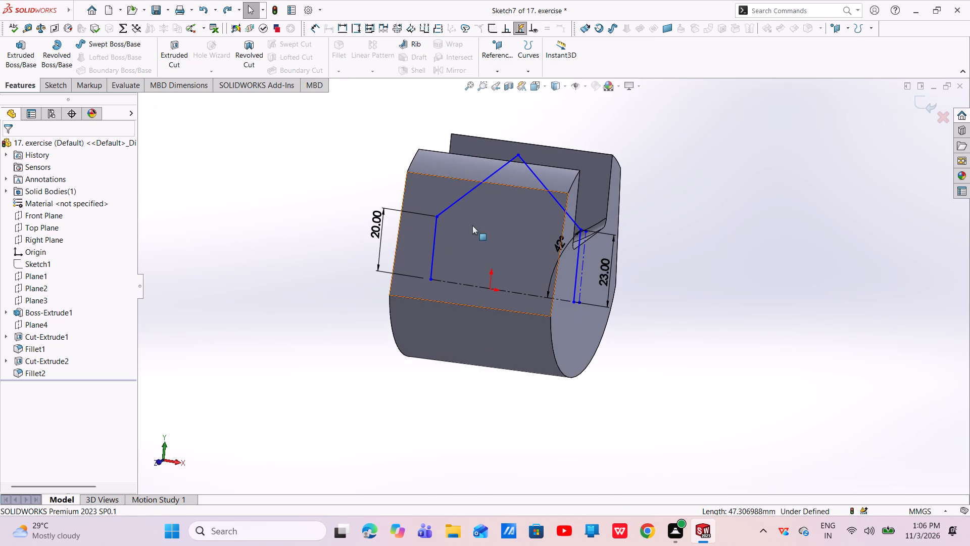
pyautogui.hotkey('ctrl', 'z')
pyautogui.hotkey('ctrl', 'z')
pyautogui.hotkey('ctrl', 'z')
pyautogui.hotkey('ctrl', 'z')
pyautogui.hotkey('ctrl', 'z')
pyautogui.hotkey('ctrl', 'z')
pyautogui.hotkey('ctrl', 'z')
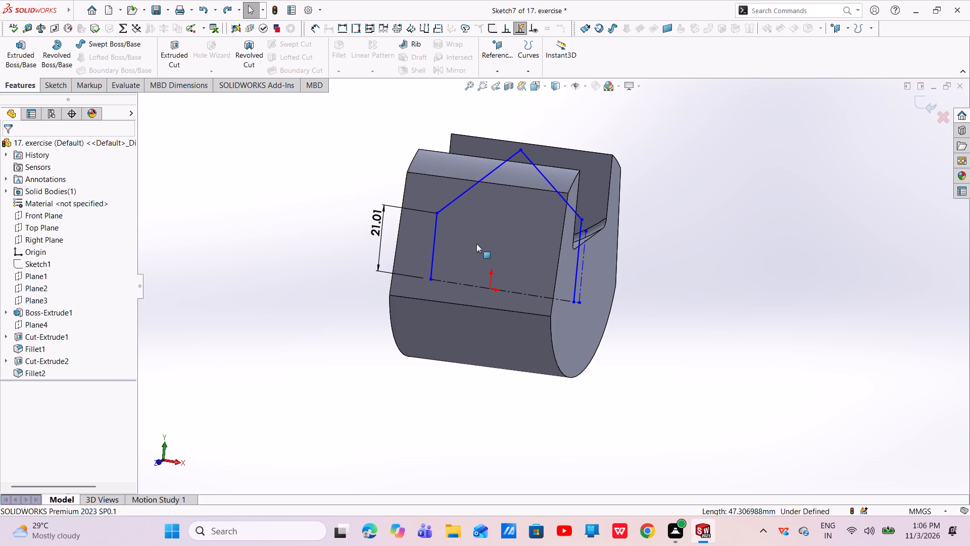
pyautogui.hotkey('ctrl', 'z')
pyautogui.hotkey('ctrl', 'z')
pyautogui.hotkey('ctrl', 'z')
pyautogui.hotkey('ctrl', 'z')
pyautogui.hotkey('ctrl', 'z')
pyautogui.hotkey('ctrl', 'z')
pyautogui.hotkey('ctrl', 'z')
pyautogui.hotkey('ctrl', 'z')
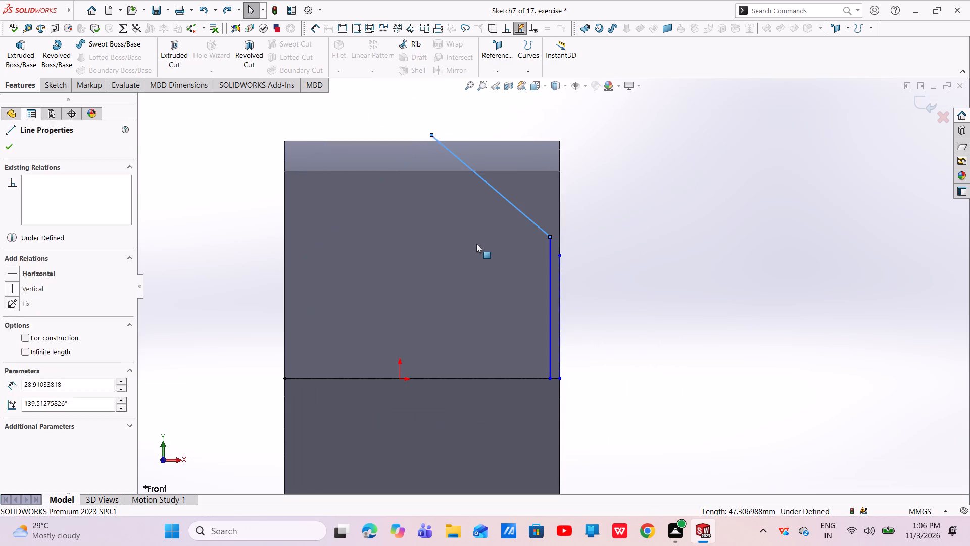
pyautogui.hotkey('ctrl', 'z')
pyautogui.hotkey('ctrl', 'z')
pyautogui.hotkey('ctrl', 'z')
pyautogui.hotkey('ctrl', 'z')
pyautogui.hotkey('ctrl', 'z')
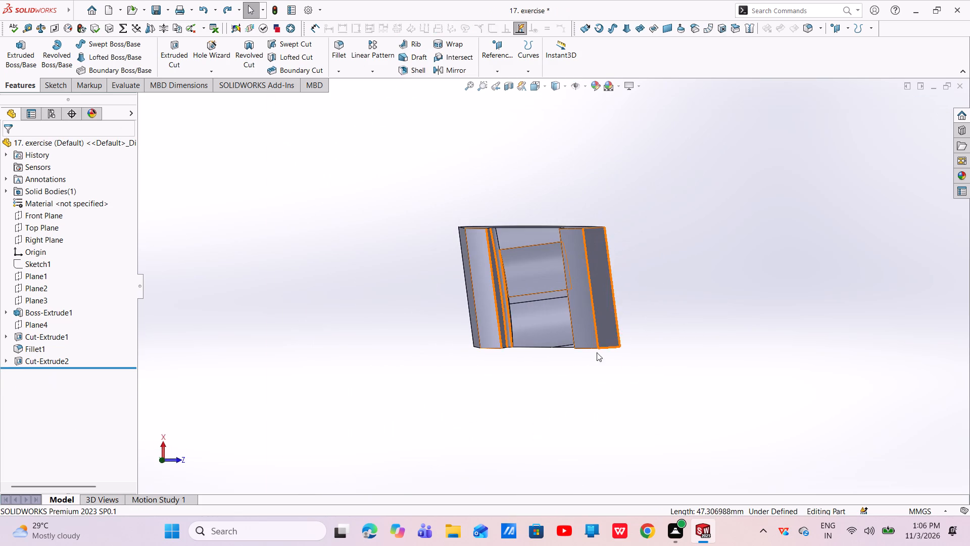
# On the Front Plane, sketch a closed peaked profile across the body's full width, with sides about 24 mm and 23 mm high and the peak above the body.
pyautogui.moveTo(556, 345); pyautogui.dragTo(468, 208, button='middle')
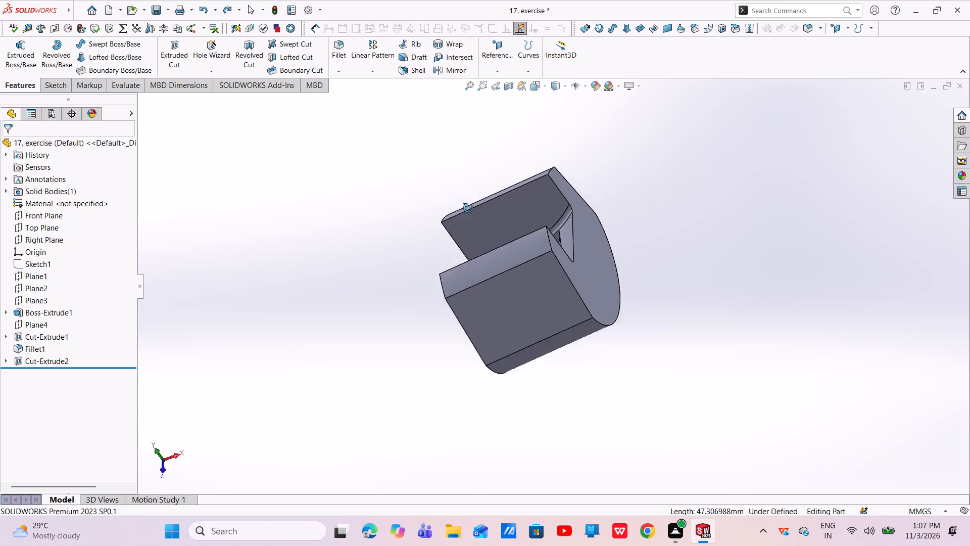
pyautogui.moveTo(468, 208); pyautogui.dragTo(508, 276, button='middle')
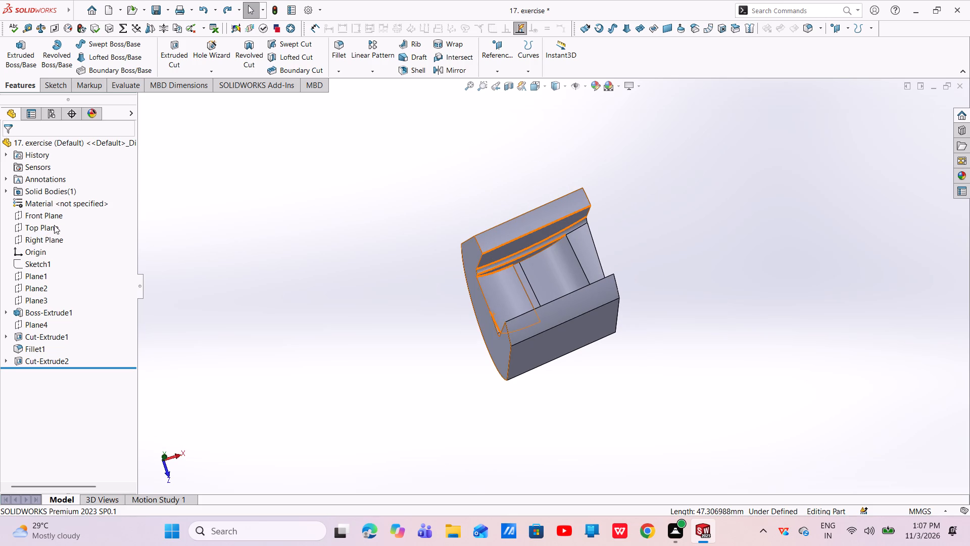
pyautogui.click(58, 220)
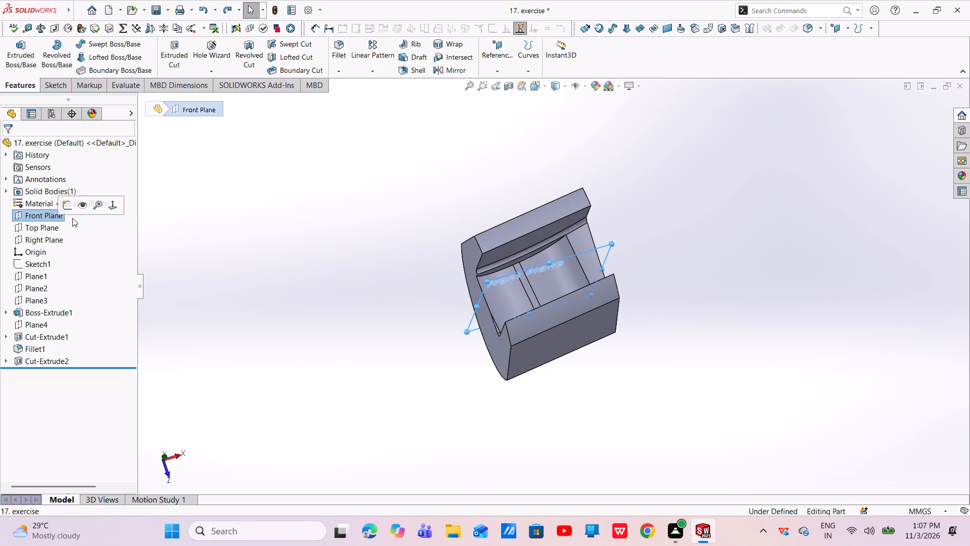
pyautogui.click(72, 209)
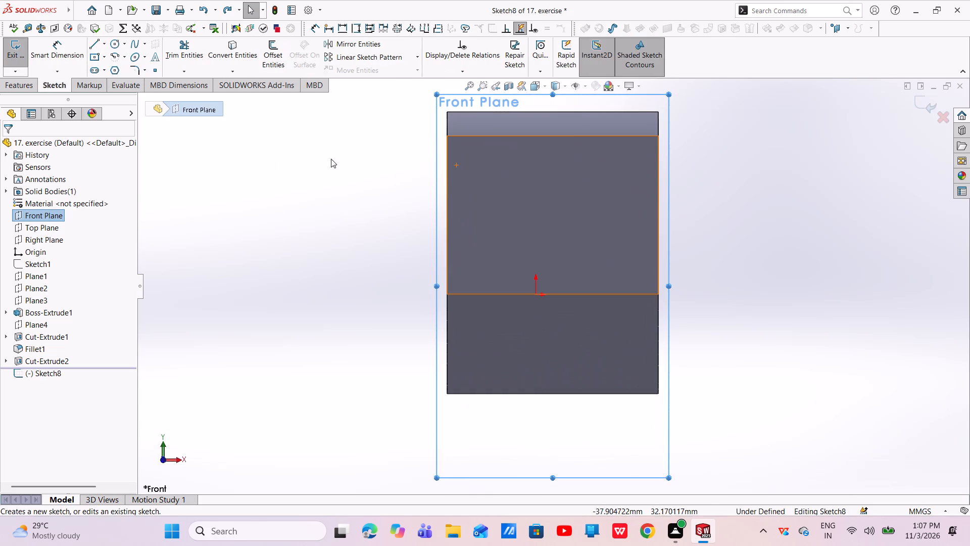
pyautogui.click(96, 44)
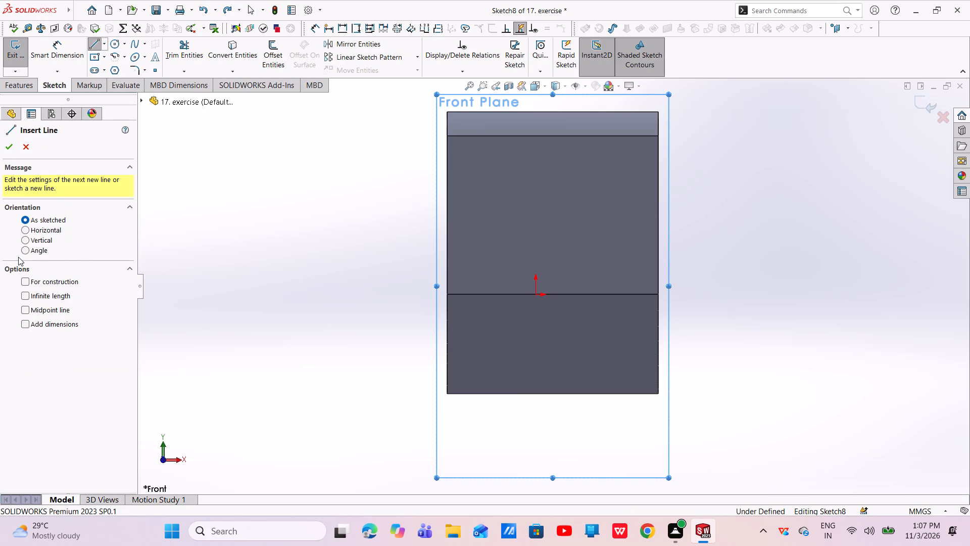
pyautogui.click(448, 295)
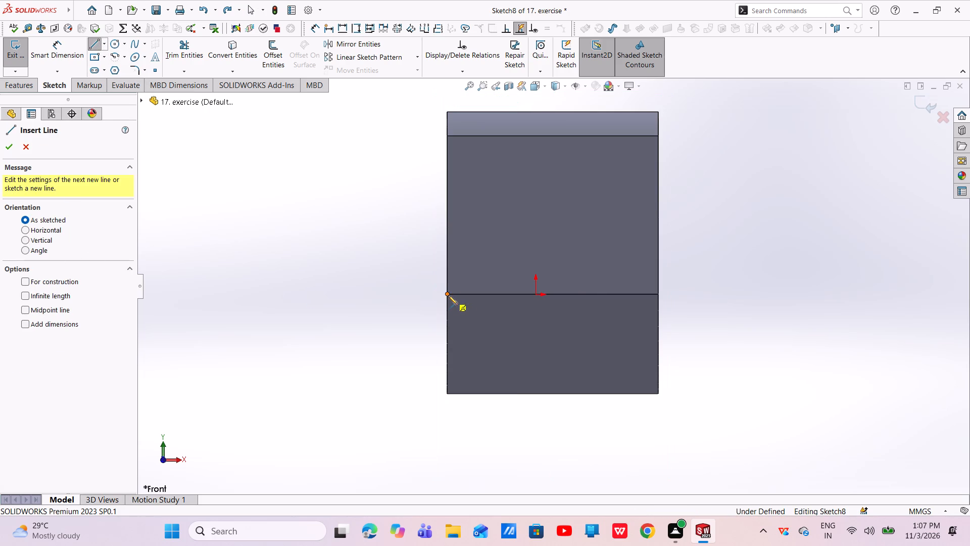
pyautogui.click(658, 294)
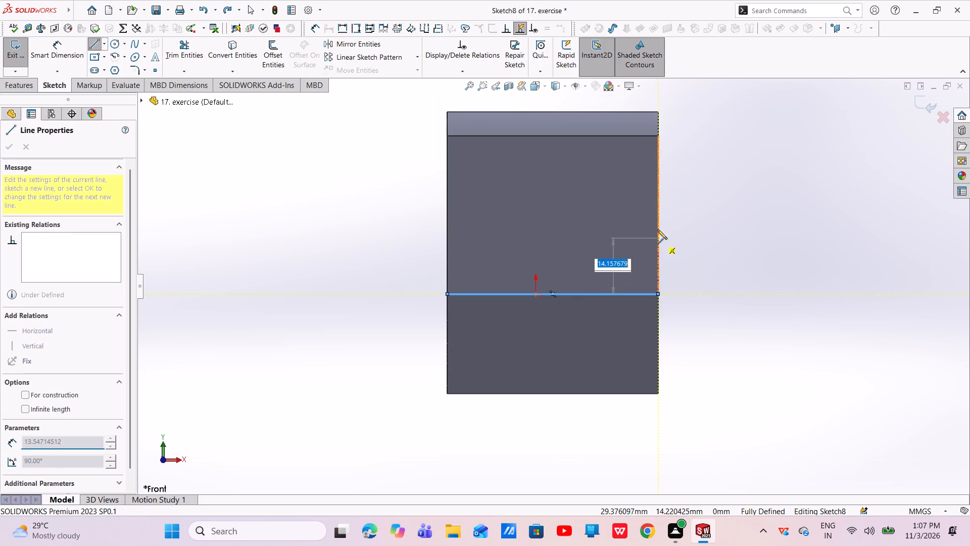
pyautogui.click(658, 196)
pyautogui.click(552, 96)
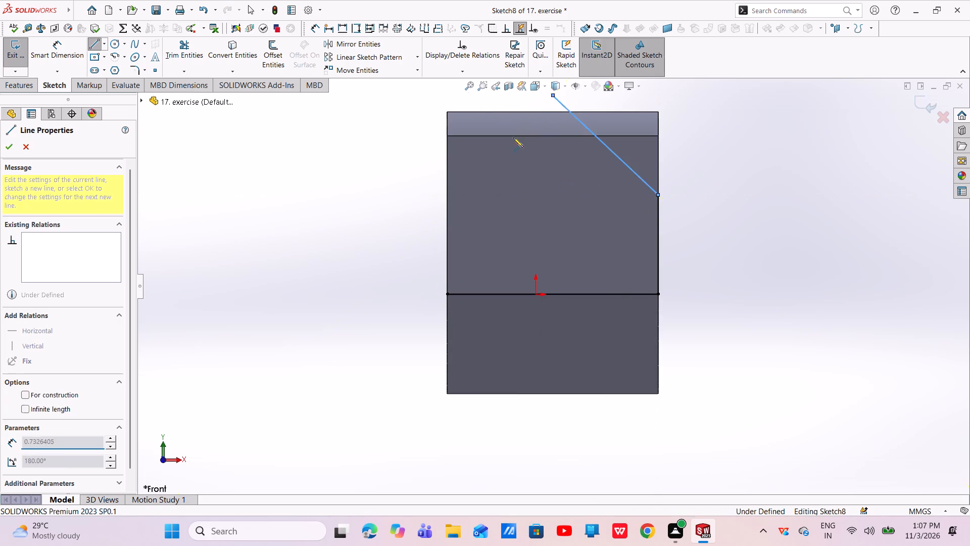
pyautogui.click(451, 198)
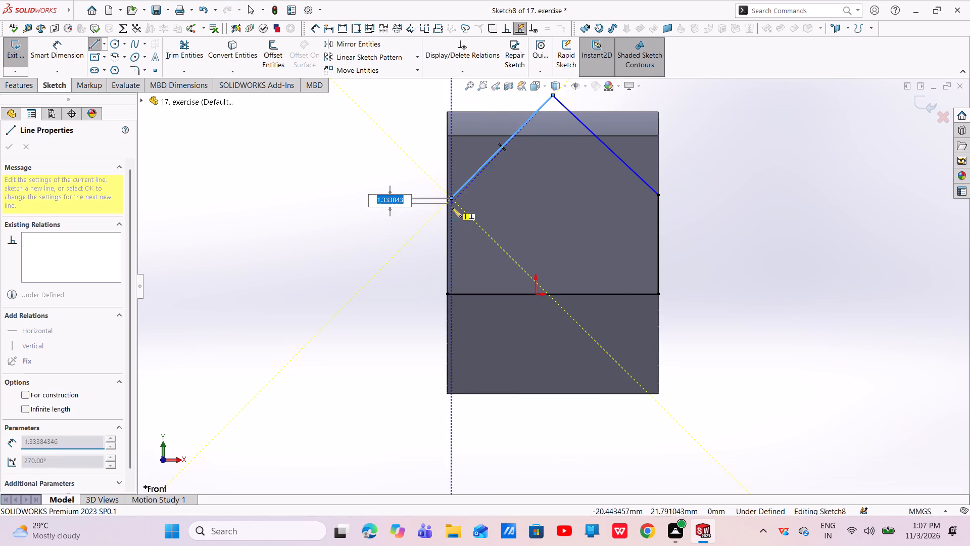
pyautogui.click(447, 293)
pyautogui.rightClick(446, 291)
pyautogui.click(455, 295)
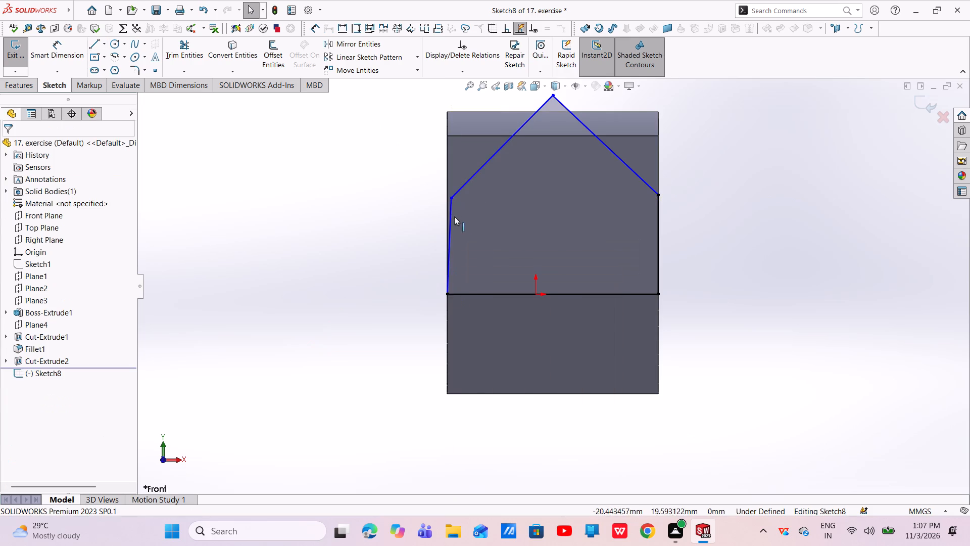
# Make the profile's slanted left side line vertical.
pyautogui.click(450, 214)
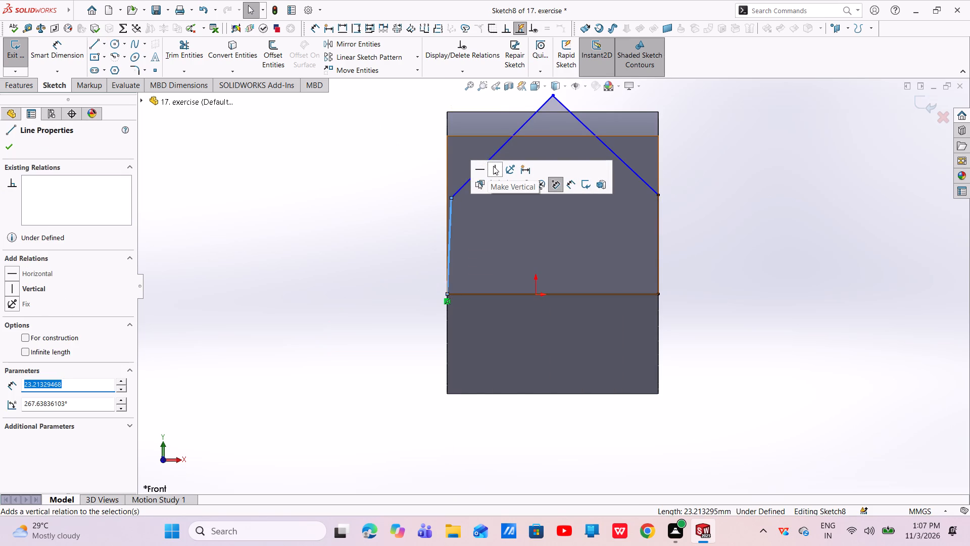
pyautogui.click(497, 167)
pyautogui.press('Escape')
pyautogui.press('Escape')
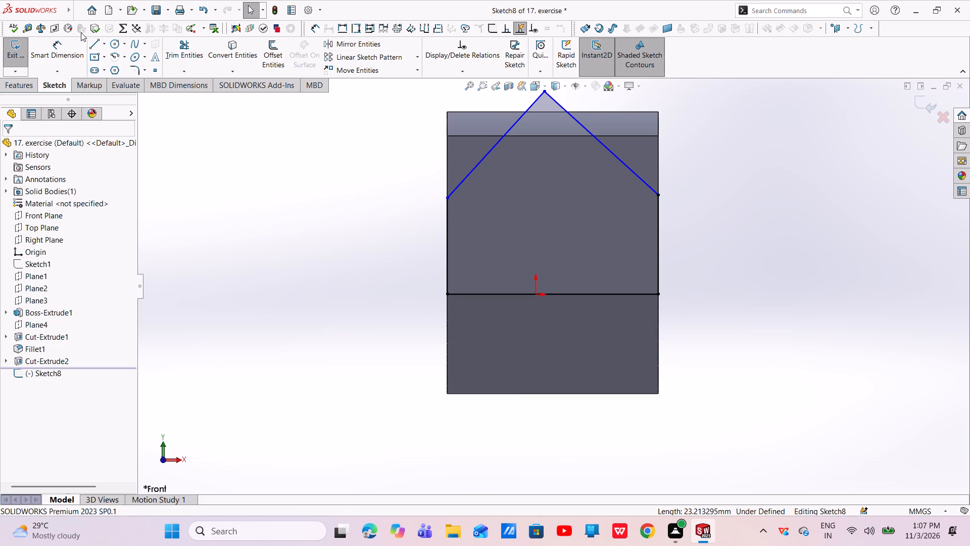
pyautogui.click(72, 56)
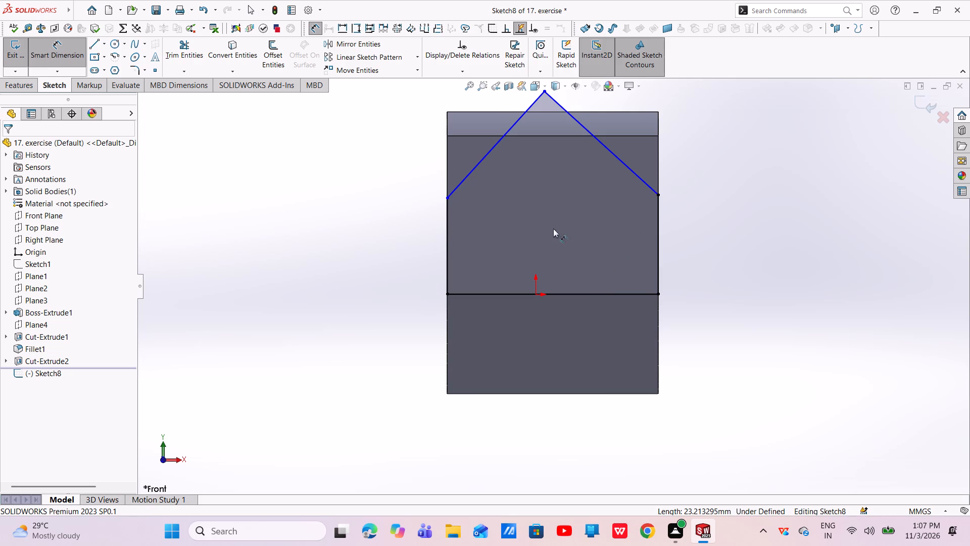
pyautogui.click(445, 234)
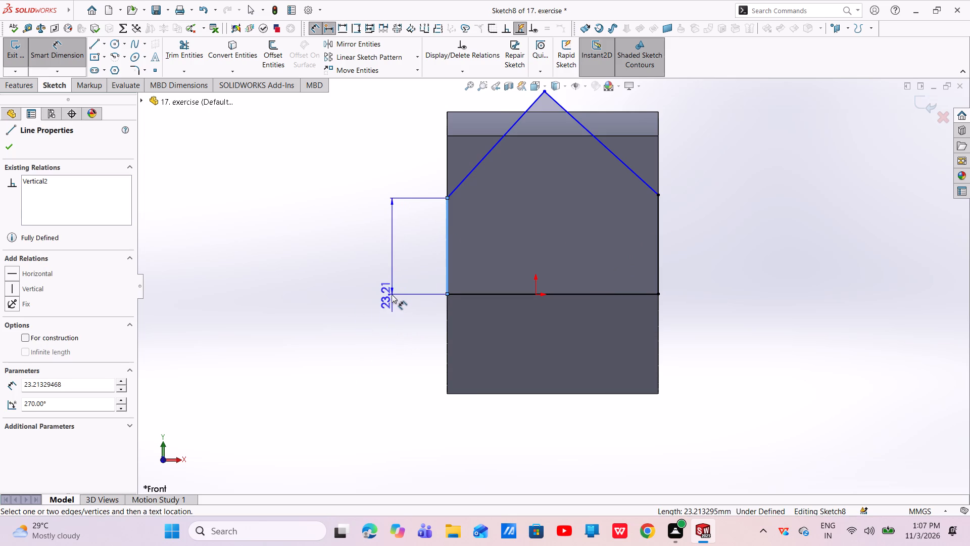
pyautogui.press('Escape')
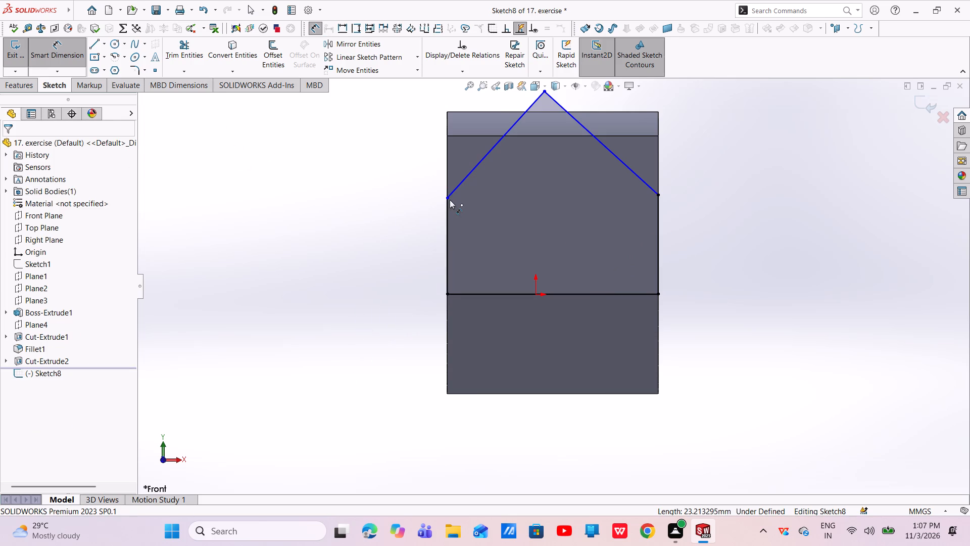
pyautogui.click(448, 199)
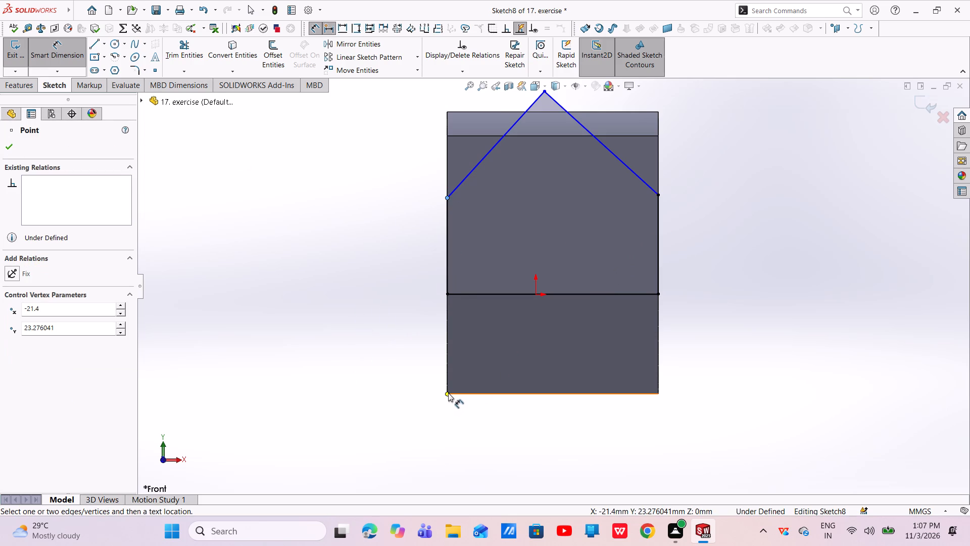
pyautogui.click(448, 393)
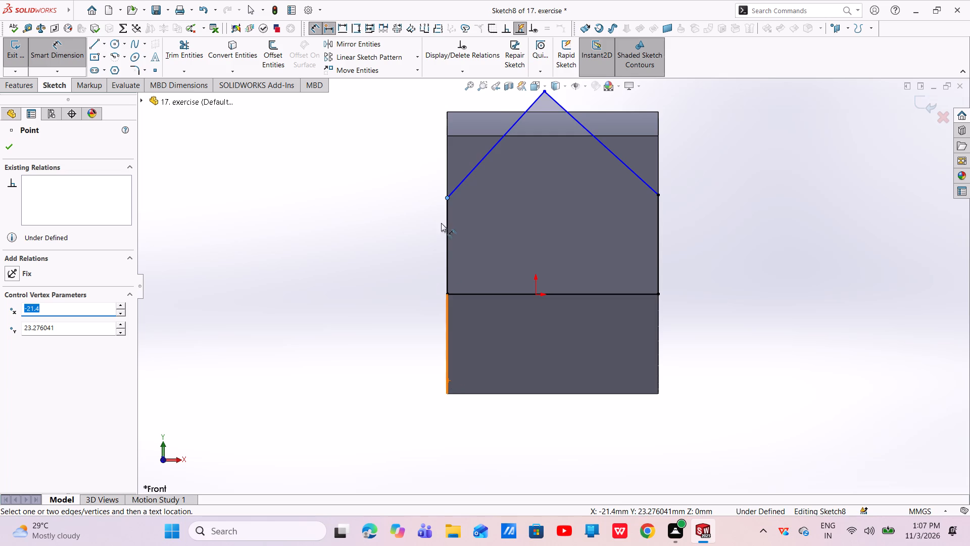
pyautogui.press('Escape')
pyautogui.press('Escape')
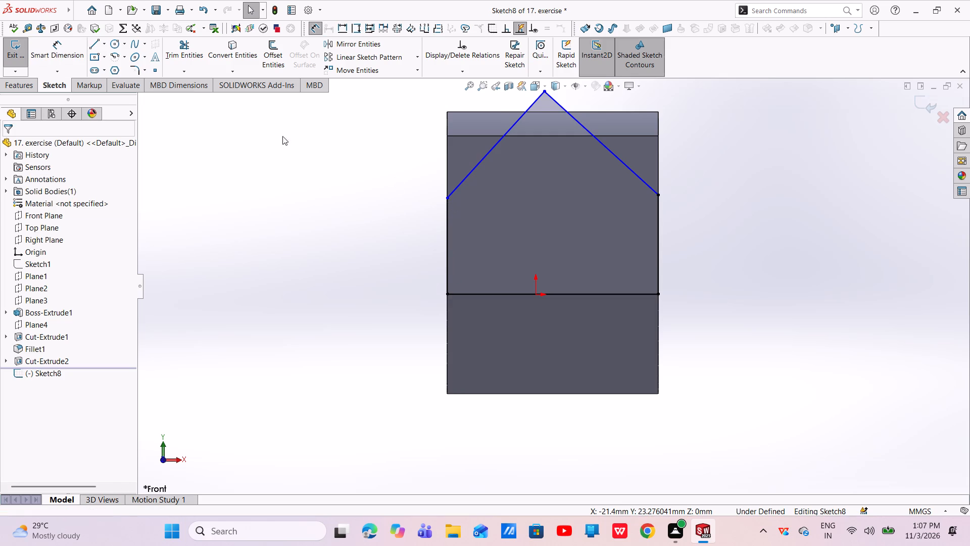
# Dimension the height from the body's lower left corner to the profile's left shoulder as 40 mm.
pyautogui.click(80, 45)
pyautogui.click(448, 196)
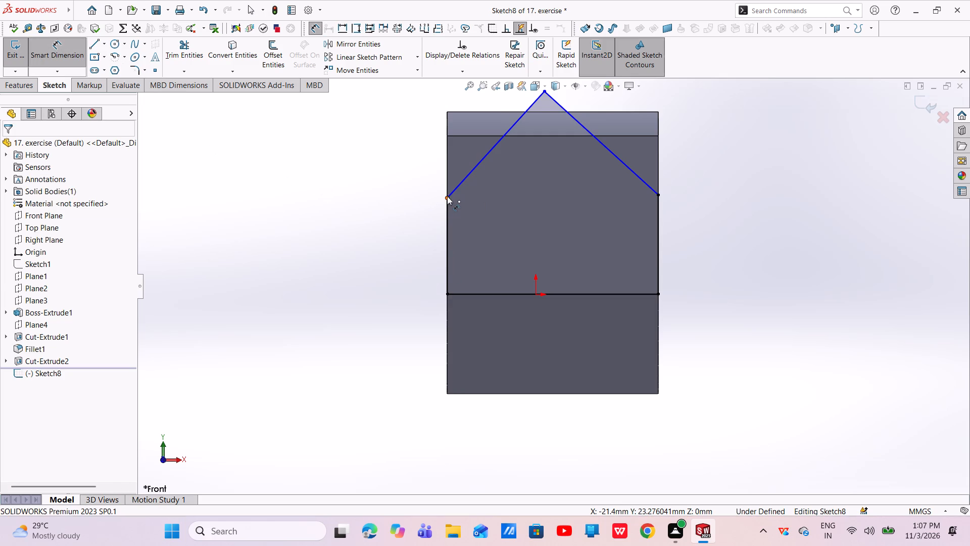
pyautogui.click(447, 395)
pyautogui.click(362, 306)
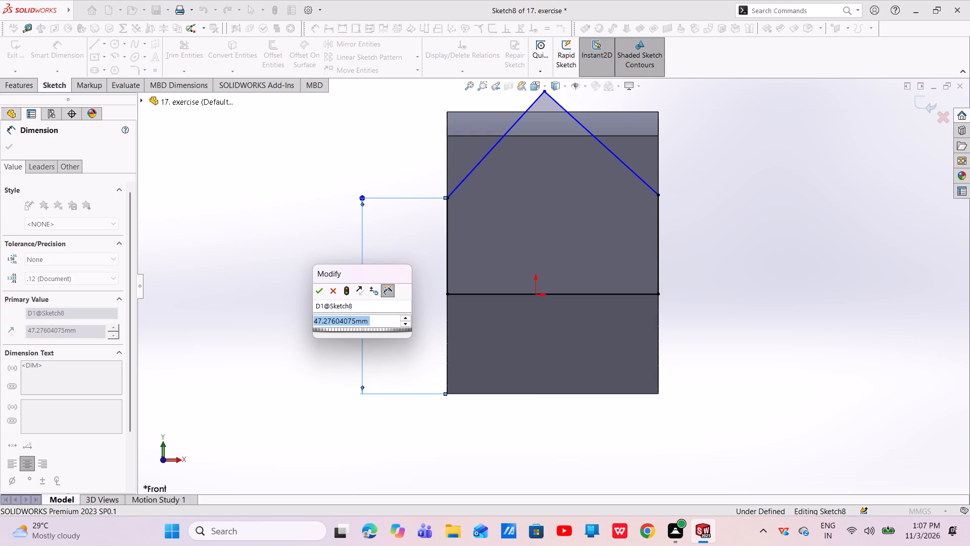
pyautogui.press('BackSpace')
pyautogui.press('4')
pyautogui.press('0')
pyautogui.press('Return')
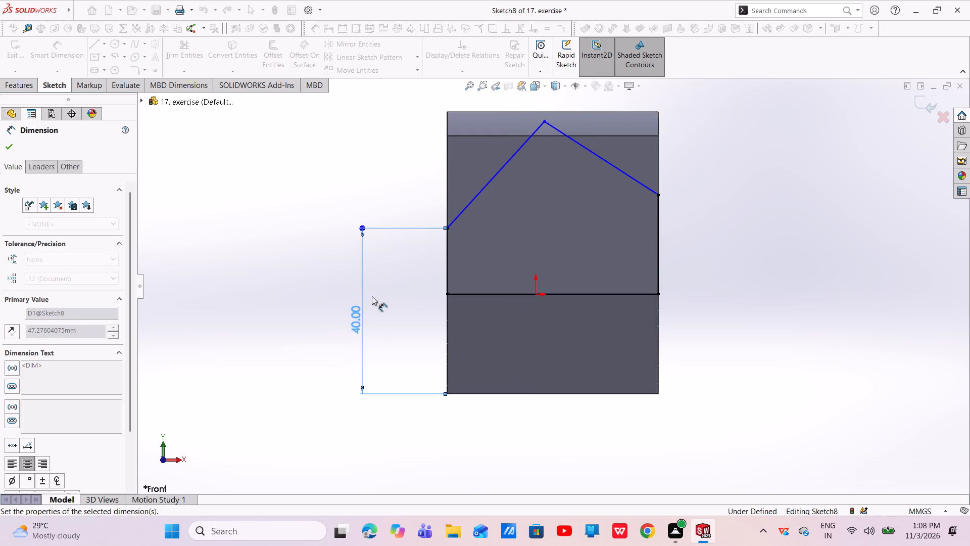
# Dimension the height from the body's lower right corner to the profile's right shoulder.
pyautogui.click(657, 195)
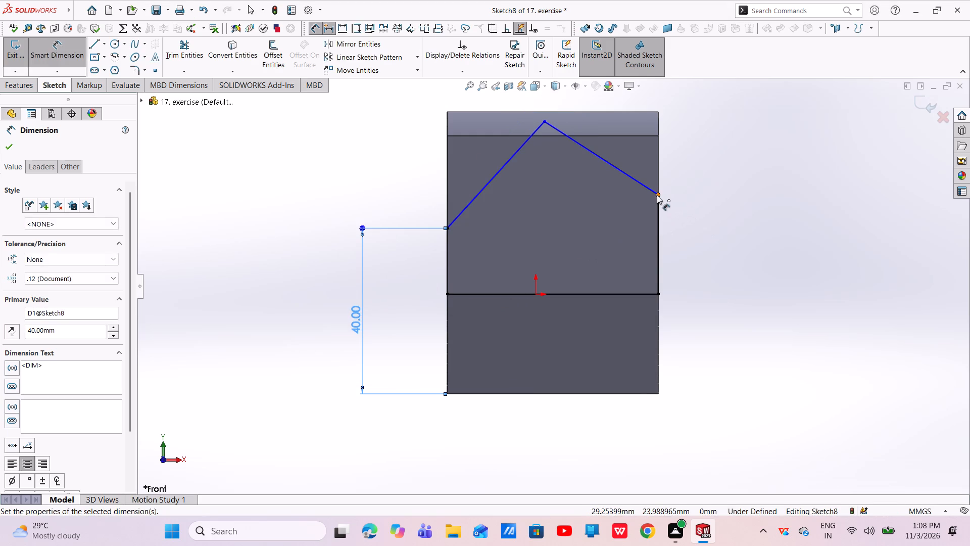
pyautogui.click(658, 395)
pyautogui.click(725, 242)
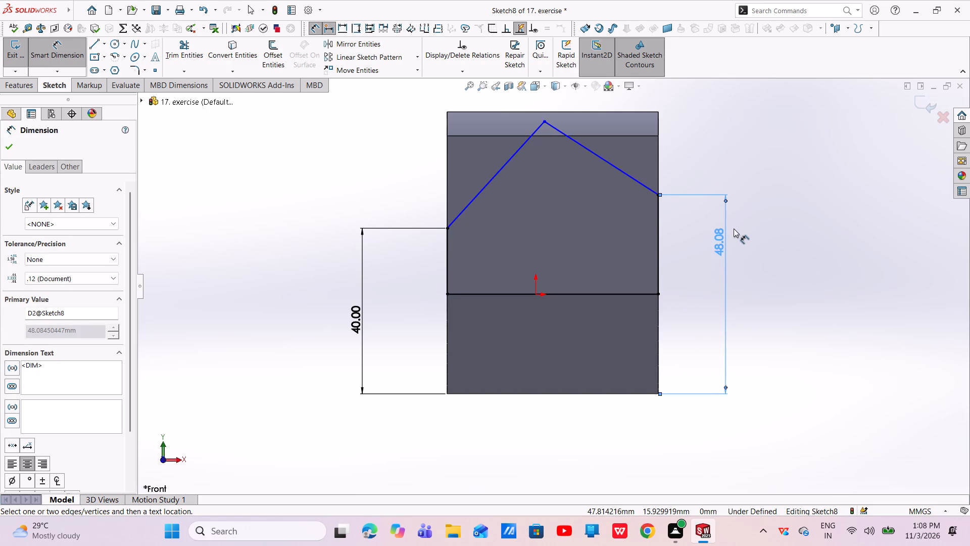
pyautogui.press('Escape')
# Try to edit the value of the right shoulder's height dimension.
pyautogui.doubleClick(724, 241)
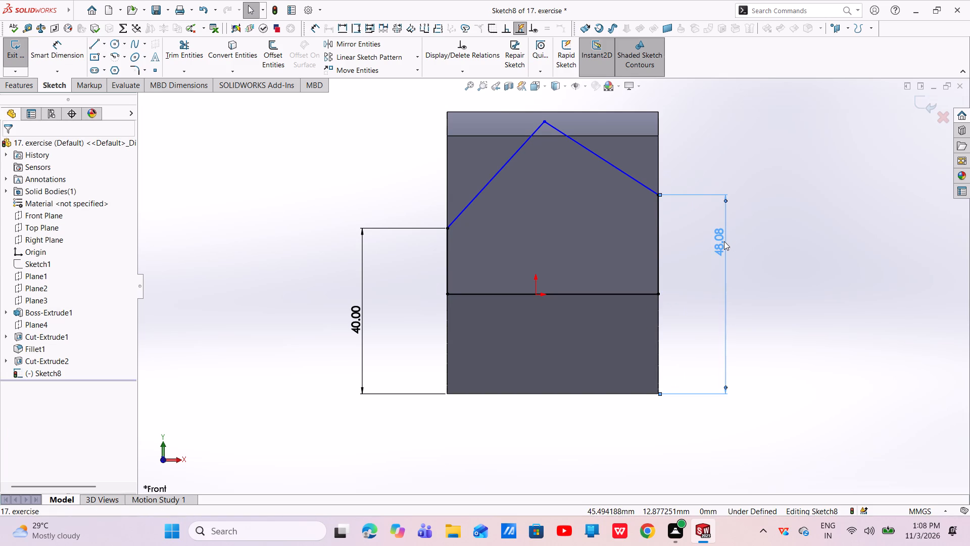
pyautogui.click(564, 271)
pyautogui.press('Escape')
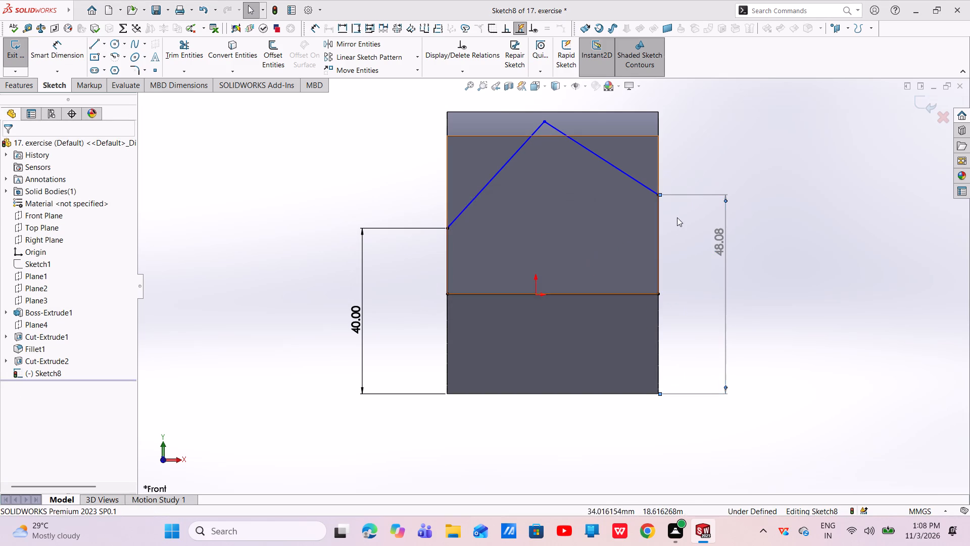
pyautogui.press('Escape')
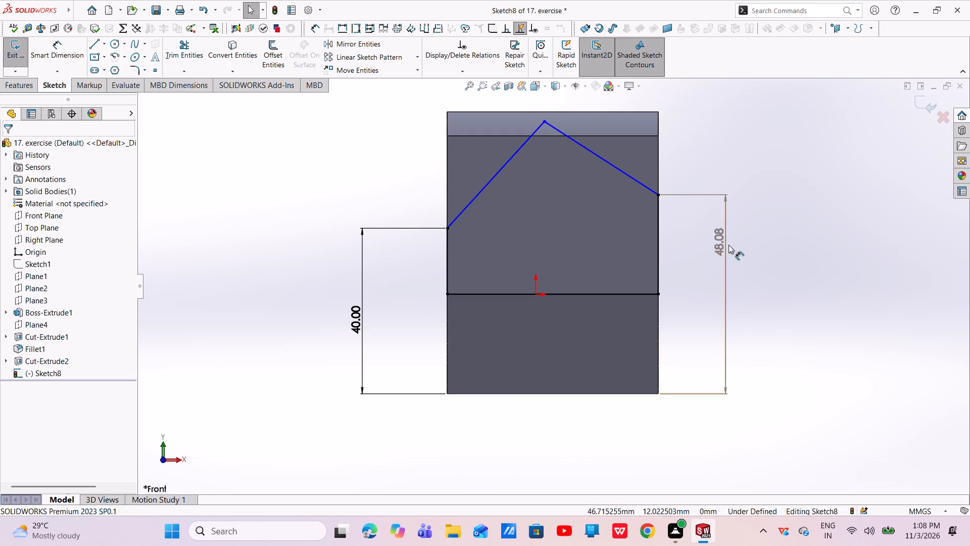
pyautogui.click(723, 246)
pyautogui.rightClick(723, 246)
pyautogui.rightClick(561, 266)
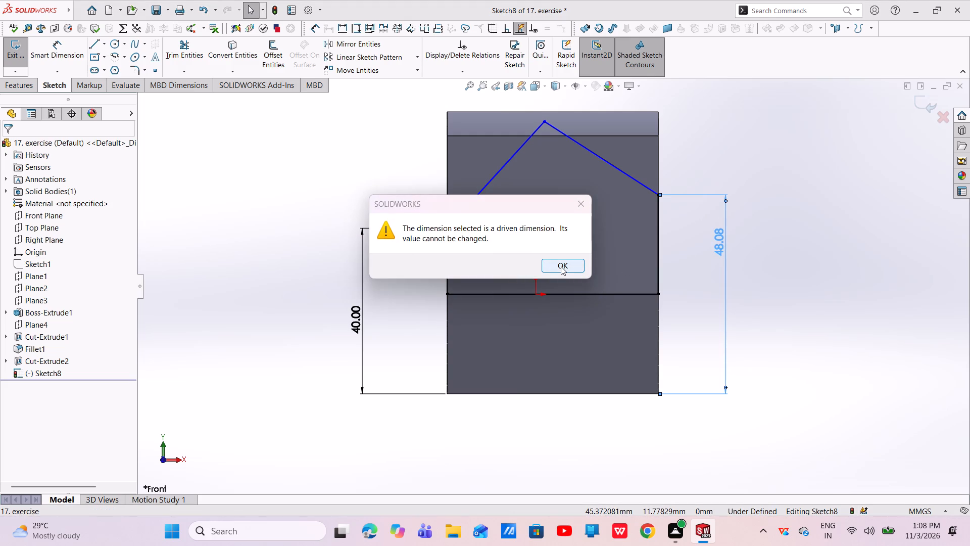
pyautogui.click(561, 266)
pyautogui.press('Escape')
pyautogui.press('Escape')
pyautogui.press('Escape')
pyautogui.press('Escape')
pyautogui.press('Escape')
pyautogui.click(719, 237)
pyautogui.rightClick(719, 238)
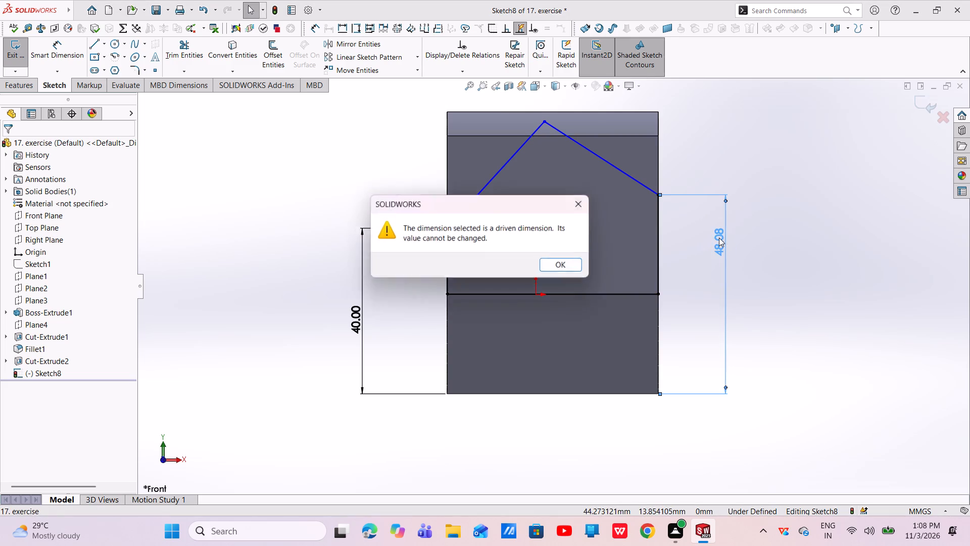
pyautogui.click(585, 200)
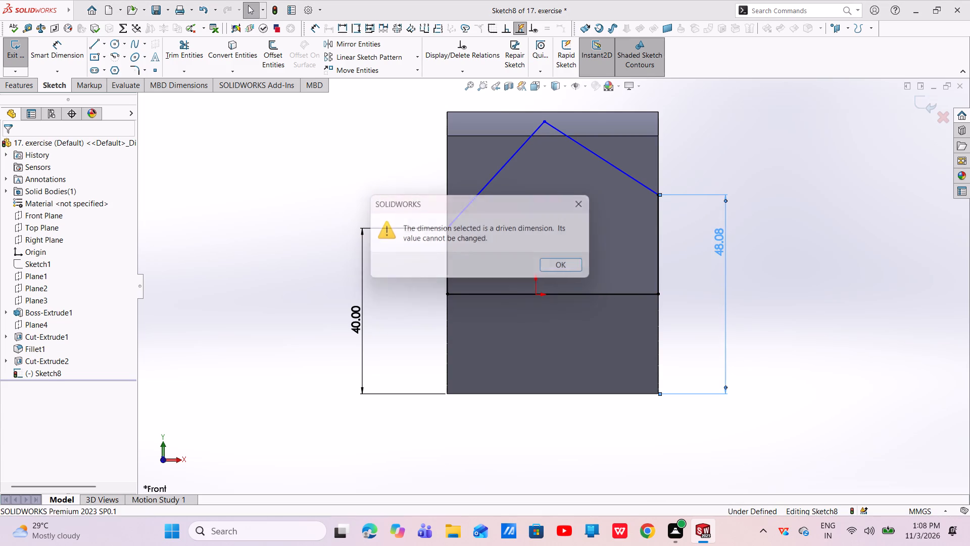
# Undo the right shoulder's height dimension and the 40 mm value of the left one.
pyautogui.hotkey('ctrl', 'z')
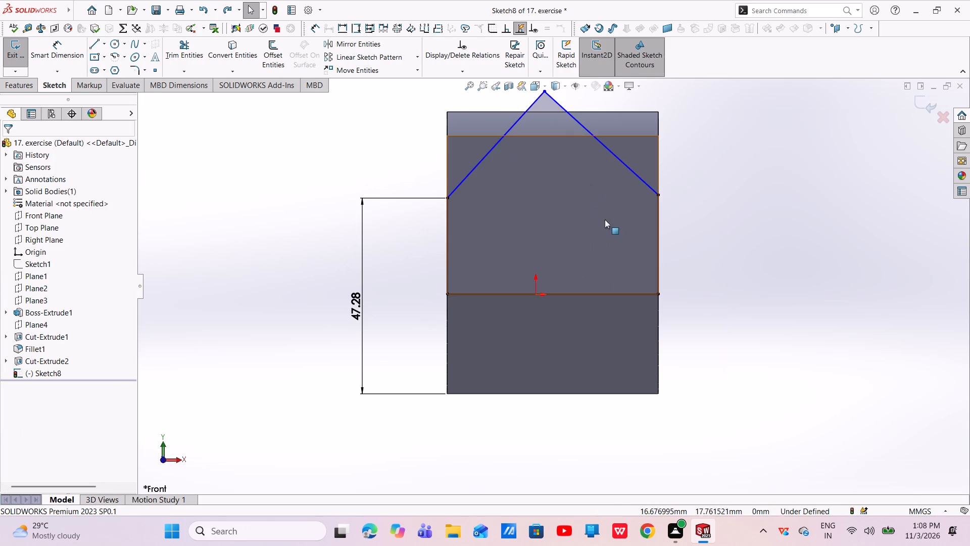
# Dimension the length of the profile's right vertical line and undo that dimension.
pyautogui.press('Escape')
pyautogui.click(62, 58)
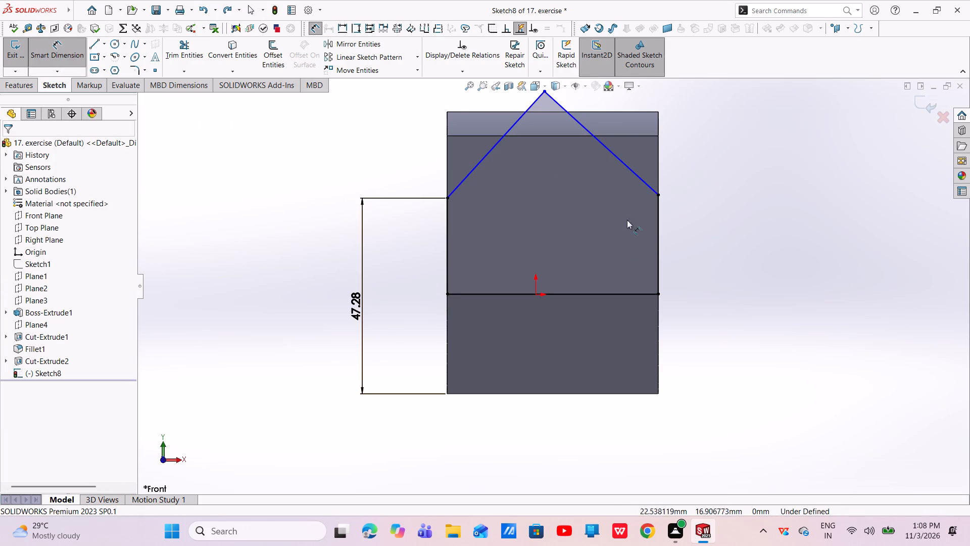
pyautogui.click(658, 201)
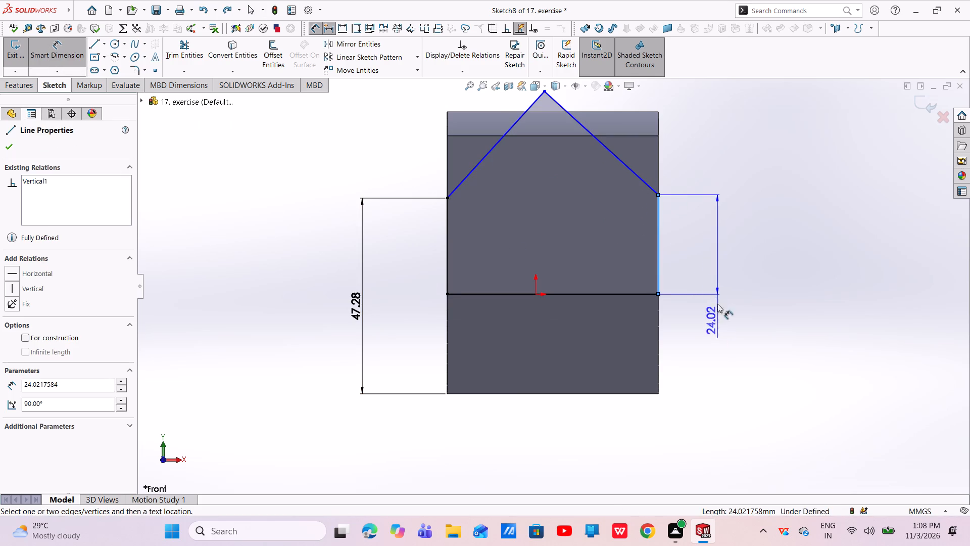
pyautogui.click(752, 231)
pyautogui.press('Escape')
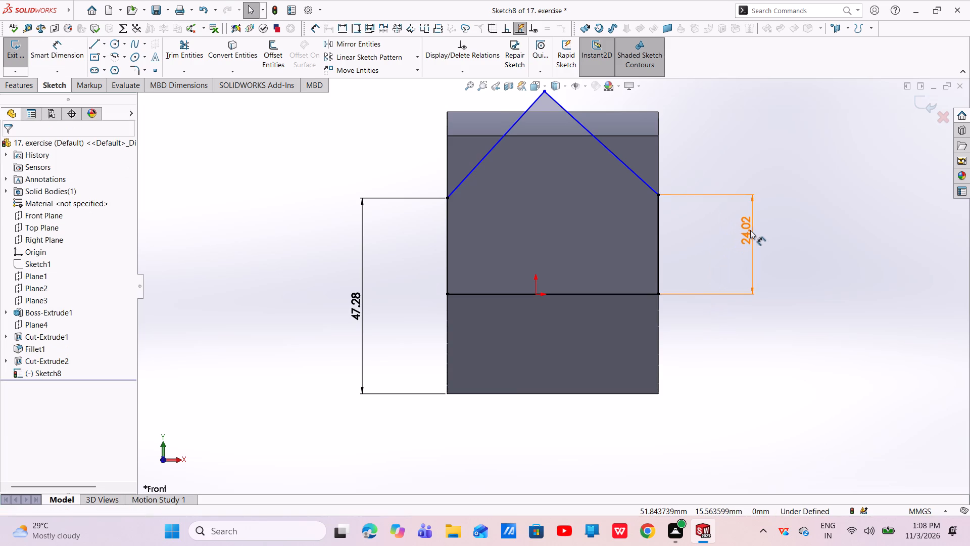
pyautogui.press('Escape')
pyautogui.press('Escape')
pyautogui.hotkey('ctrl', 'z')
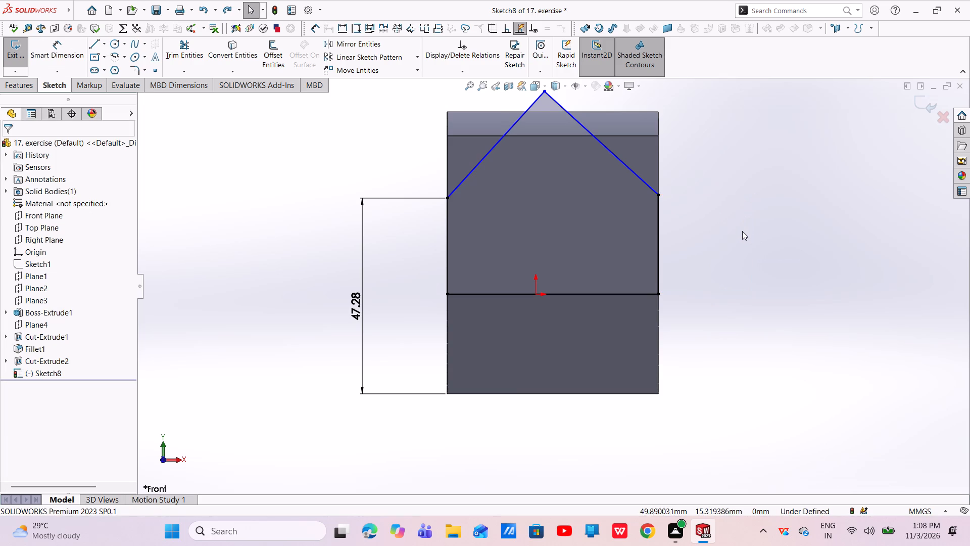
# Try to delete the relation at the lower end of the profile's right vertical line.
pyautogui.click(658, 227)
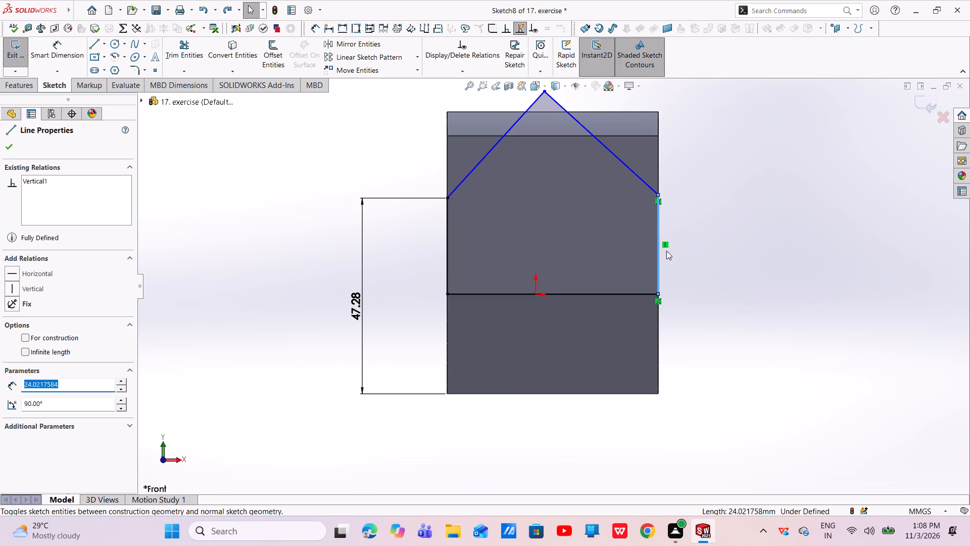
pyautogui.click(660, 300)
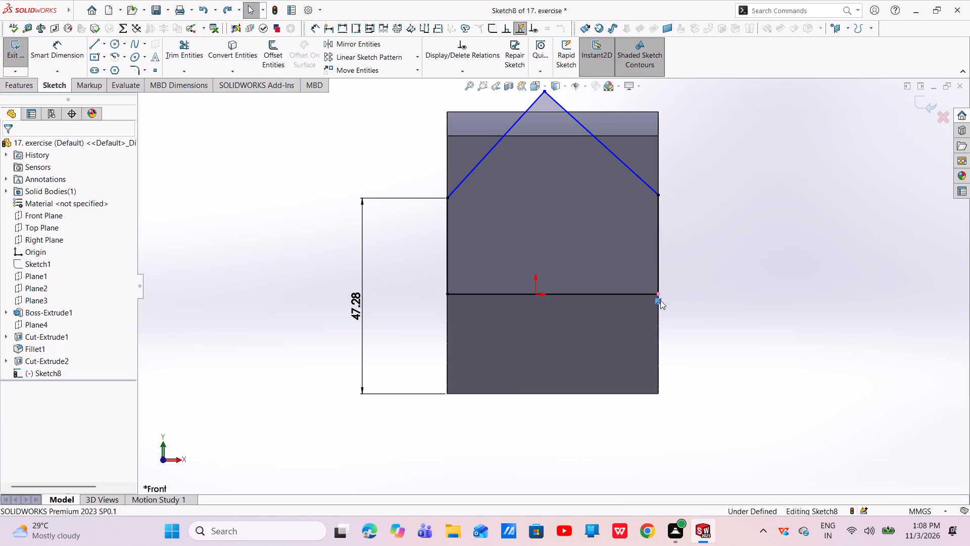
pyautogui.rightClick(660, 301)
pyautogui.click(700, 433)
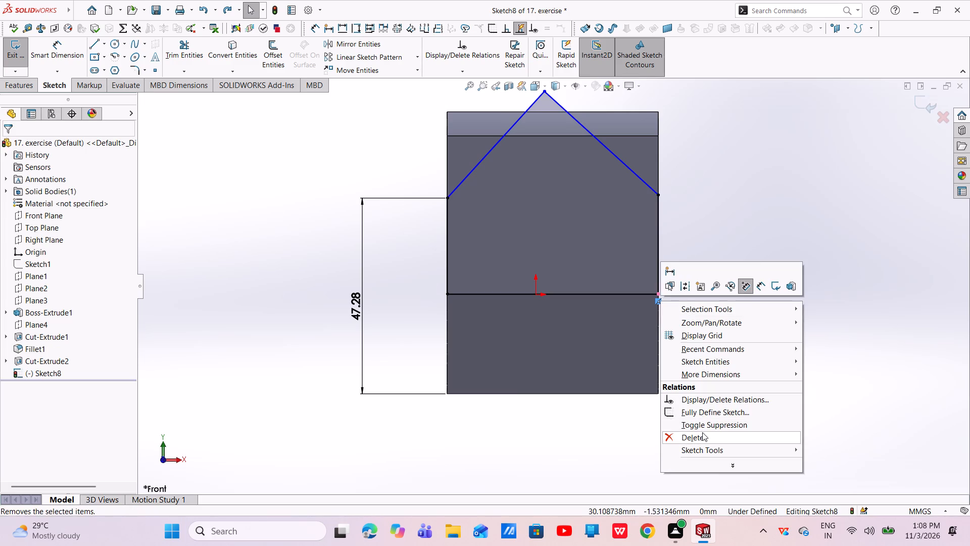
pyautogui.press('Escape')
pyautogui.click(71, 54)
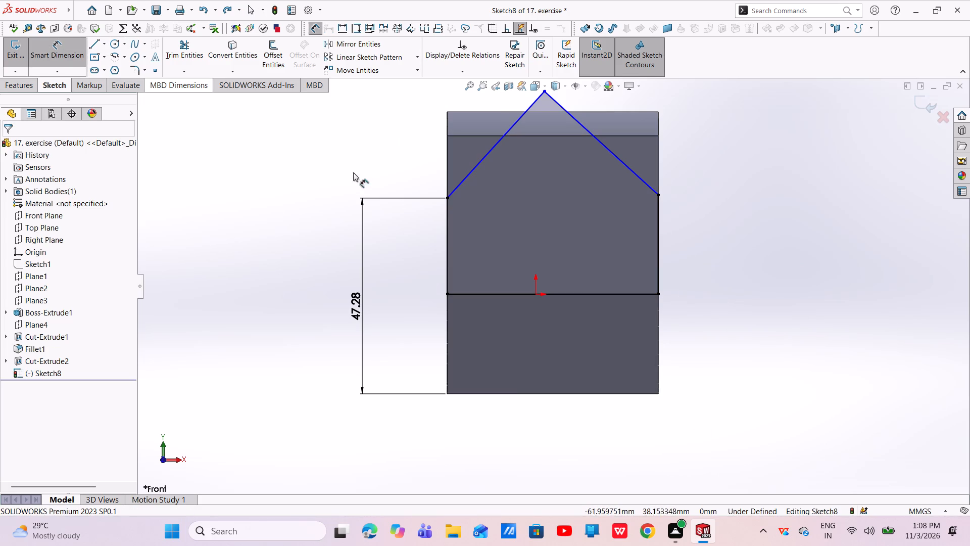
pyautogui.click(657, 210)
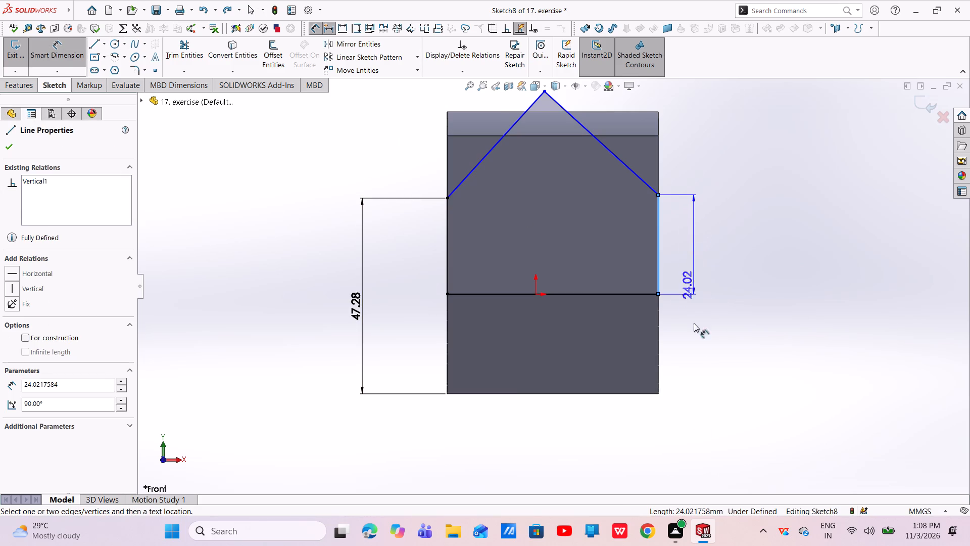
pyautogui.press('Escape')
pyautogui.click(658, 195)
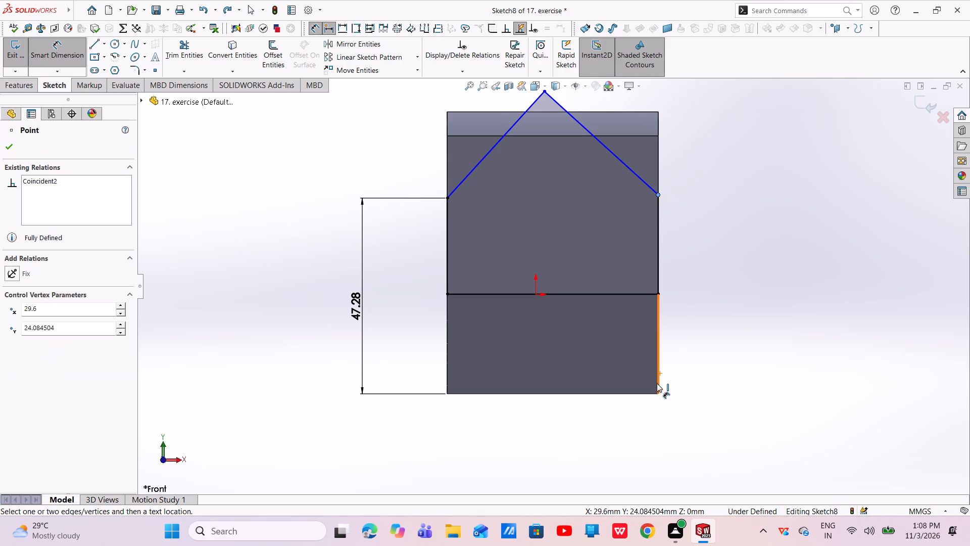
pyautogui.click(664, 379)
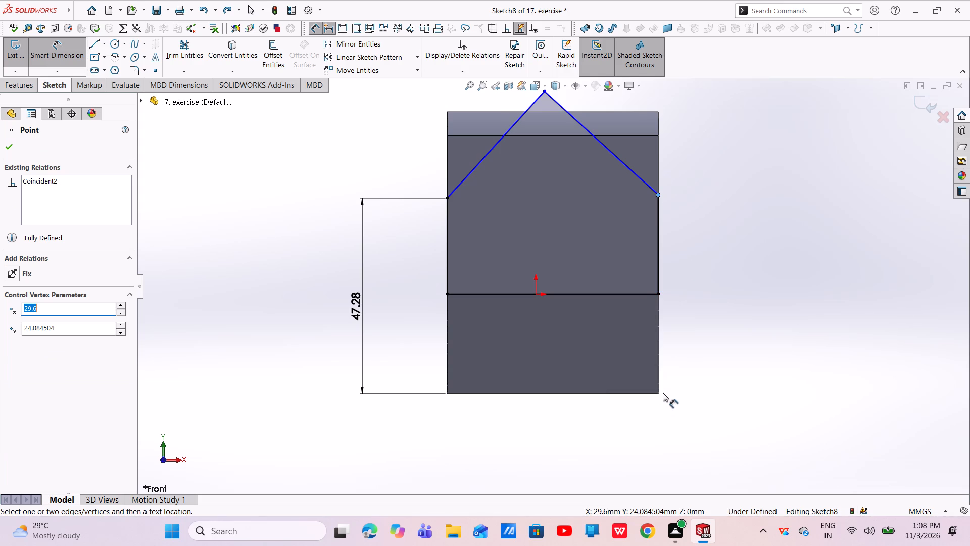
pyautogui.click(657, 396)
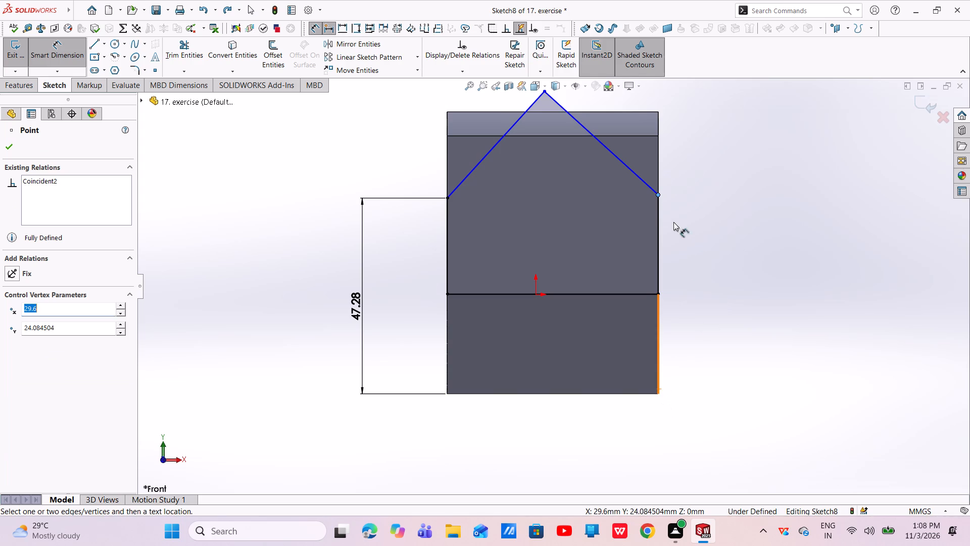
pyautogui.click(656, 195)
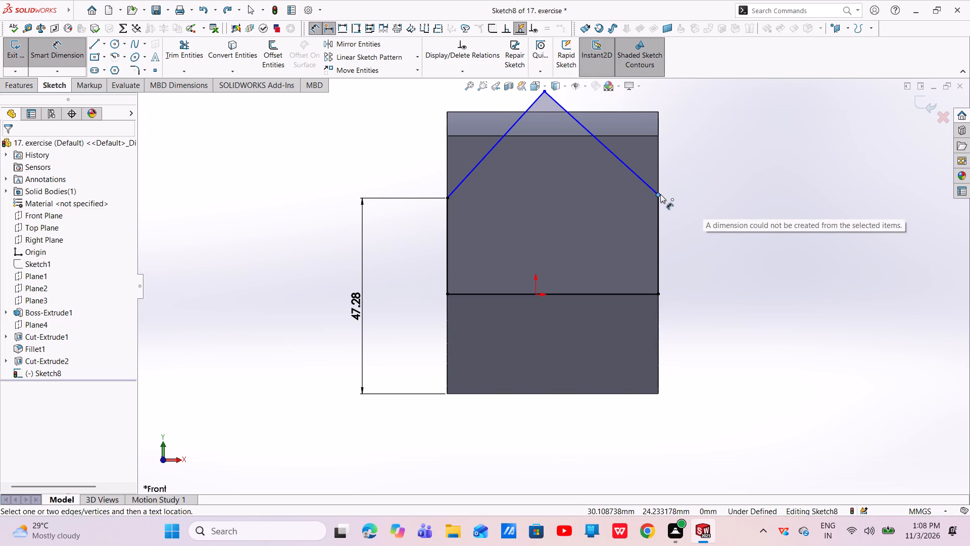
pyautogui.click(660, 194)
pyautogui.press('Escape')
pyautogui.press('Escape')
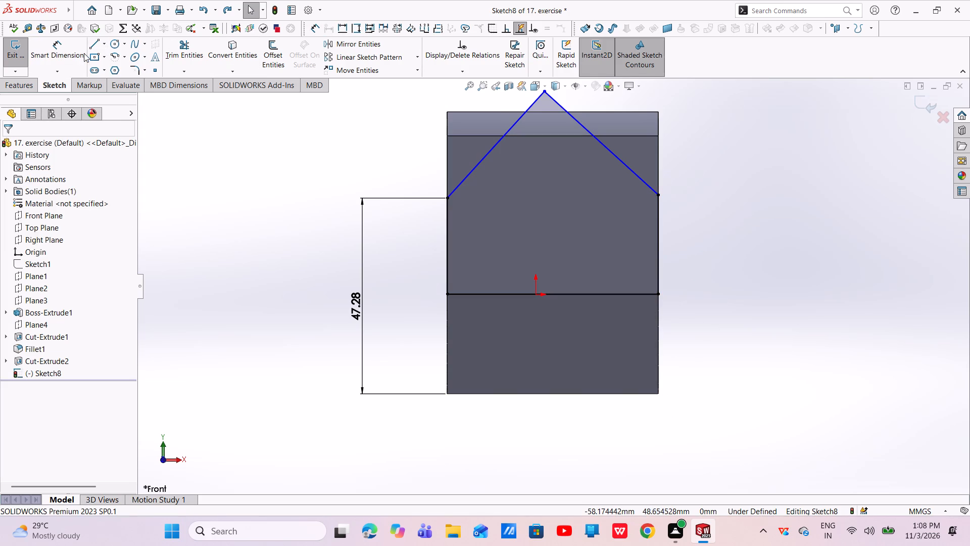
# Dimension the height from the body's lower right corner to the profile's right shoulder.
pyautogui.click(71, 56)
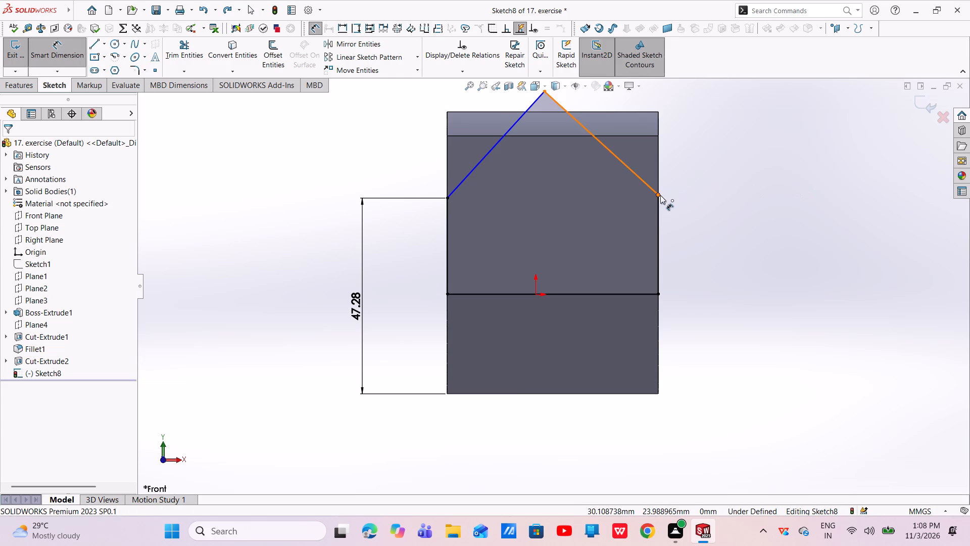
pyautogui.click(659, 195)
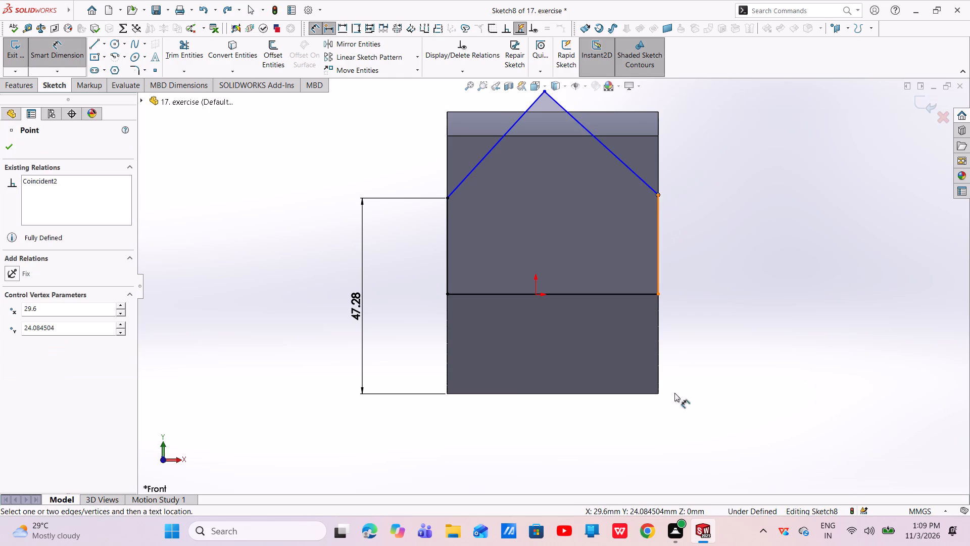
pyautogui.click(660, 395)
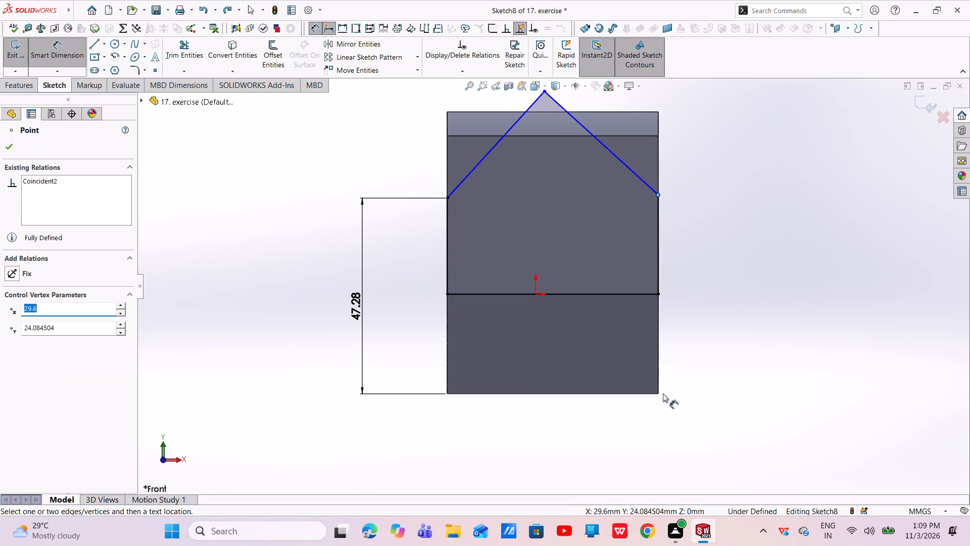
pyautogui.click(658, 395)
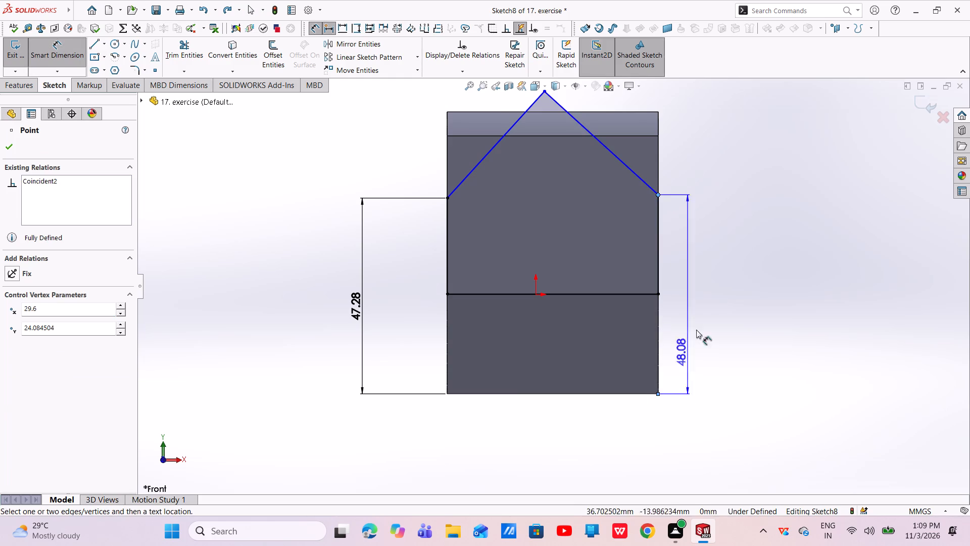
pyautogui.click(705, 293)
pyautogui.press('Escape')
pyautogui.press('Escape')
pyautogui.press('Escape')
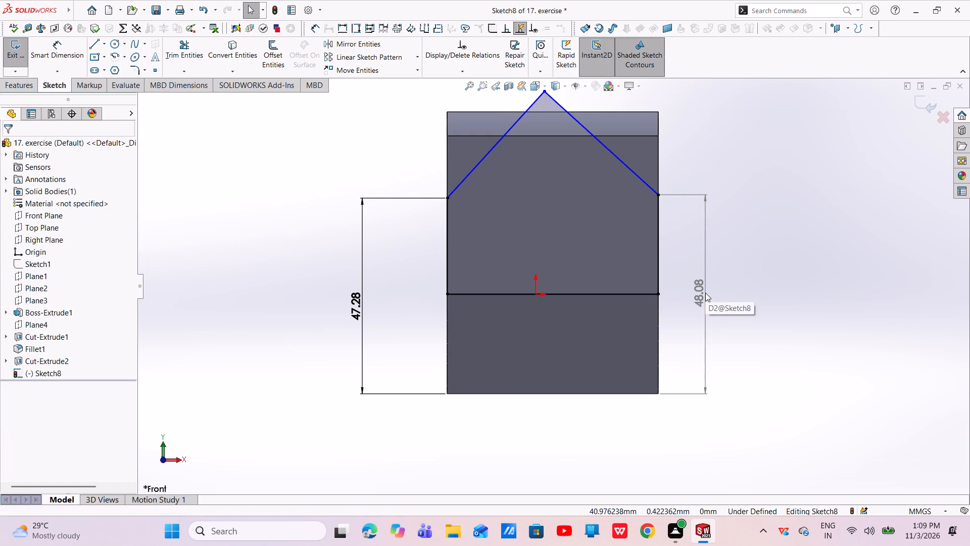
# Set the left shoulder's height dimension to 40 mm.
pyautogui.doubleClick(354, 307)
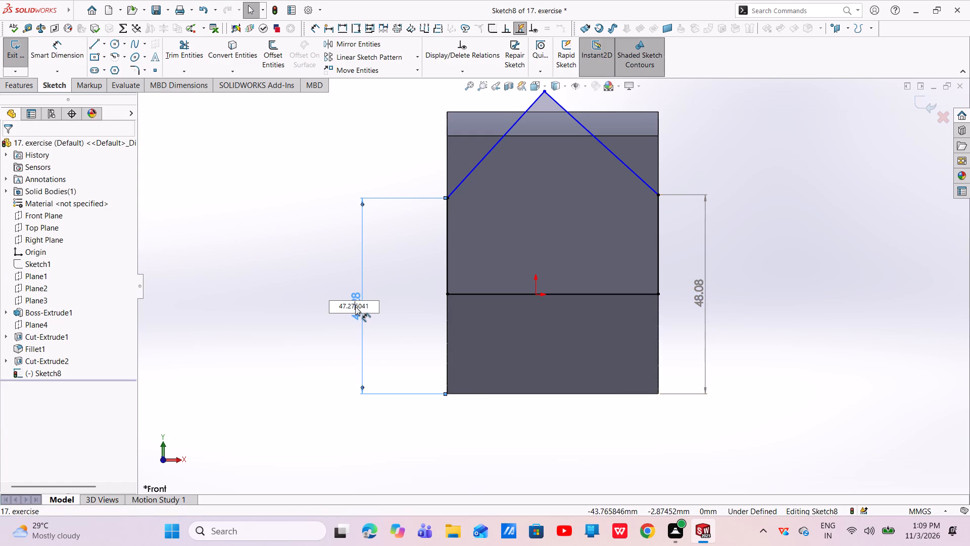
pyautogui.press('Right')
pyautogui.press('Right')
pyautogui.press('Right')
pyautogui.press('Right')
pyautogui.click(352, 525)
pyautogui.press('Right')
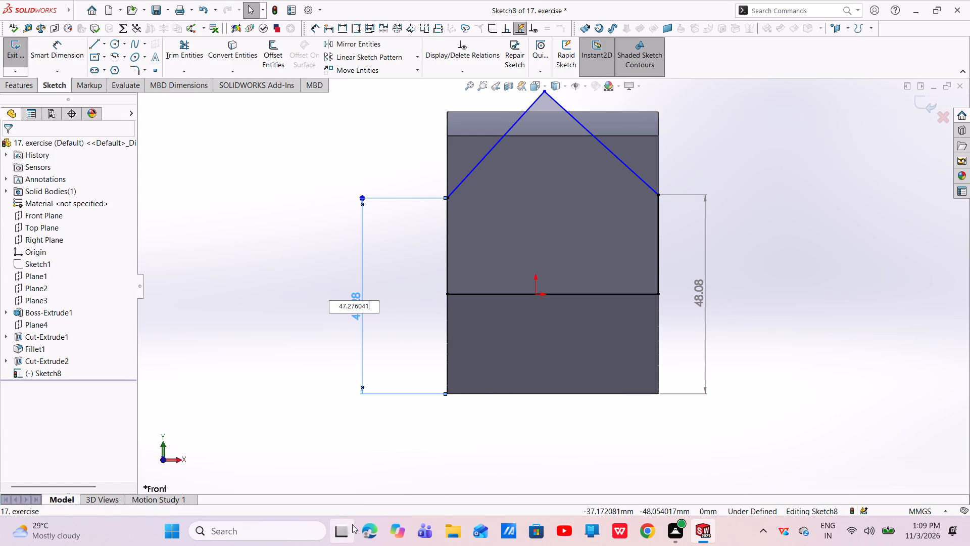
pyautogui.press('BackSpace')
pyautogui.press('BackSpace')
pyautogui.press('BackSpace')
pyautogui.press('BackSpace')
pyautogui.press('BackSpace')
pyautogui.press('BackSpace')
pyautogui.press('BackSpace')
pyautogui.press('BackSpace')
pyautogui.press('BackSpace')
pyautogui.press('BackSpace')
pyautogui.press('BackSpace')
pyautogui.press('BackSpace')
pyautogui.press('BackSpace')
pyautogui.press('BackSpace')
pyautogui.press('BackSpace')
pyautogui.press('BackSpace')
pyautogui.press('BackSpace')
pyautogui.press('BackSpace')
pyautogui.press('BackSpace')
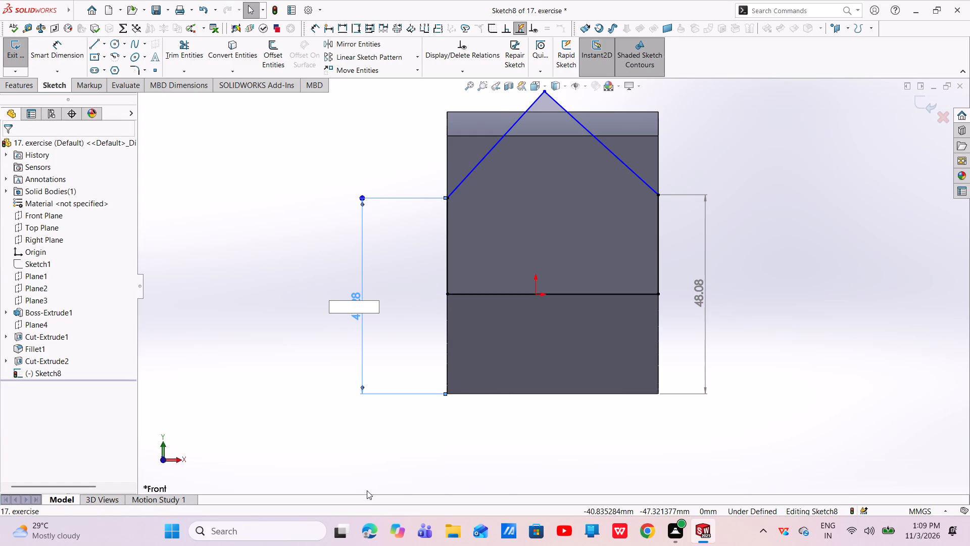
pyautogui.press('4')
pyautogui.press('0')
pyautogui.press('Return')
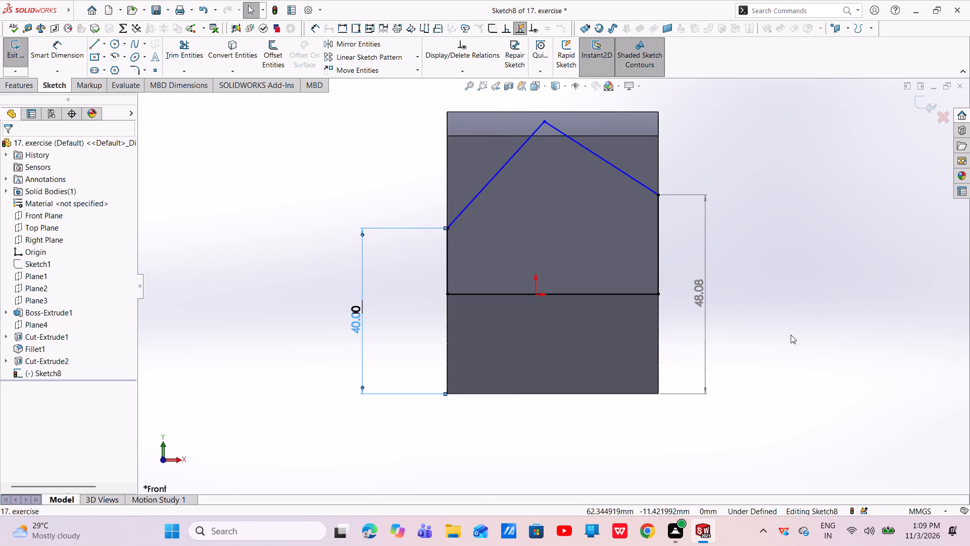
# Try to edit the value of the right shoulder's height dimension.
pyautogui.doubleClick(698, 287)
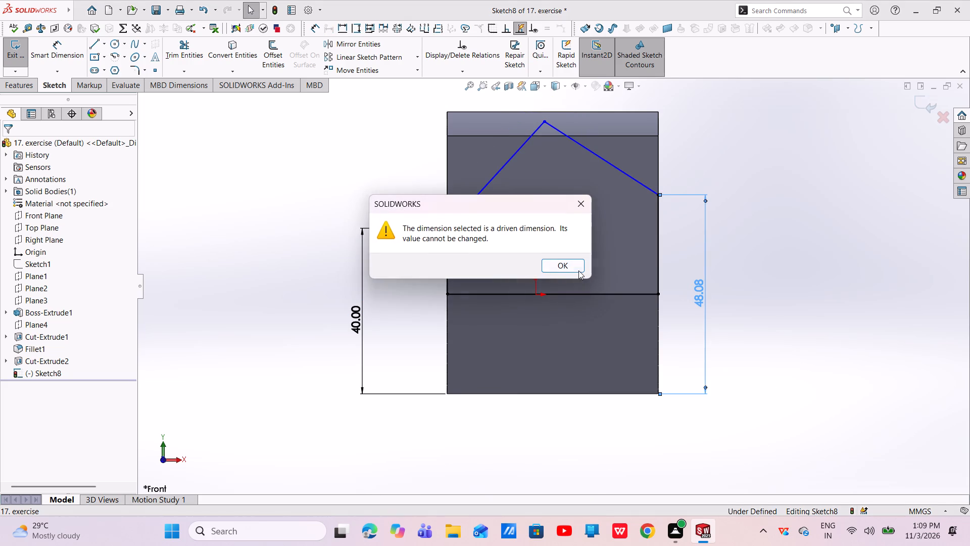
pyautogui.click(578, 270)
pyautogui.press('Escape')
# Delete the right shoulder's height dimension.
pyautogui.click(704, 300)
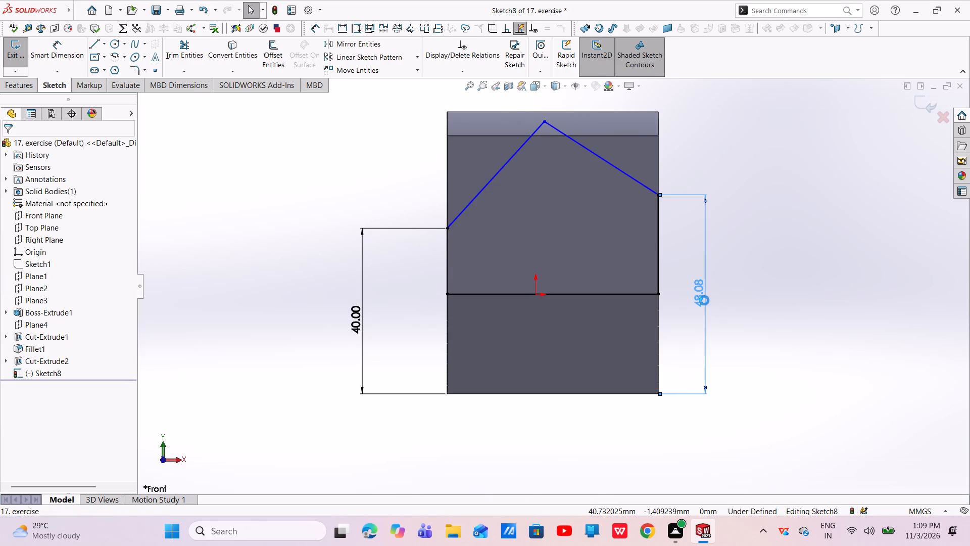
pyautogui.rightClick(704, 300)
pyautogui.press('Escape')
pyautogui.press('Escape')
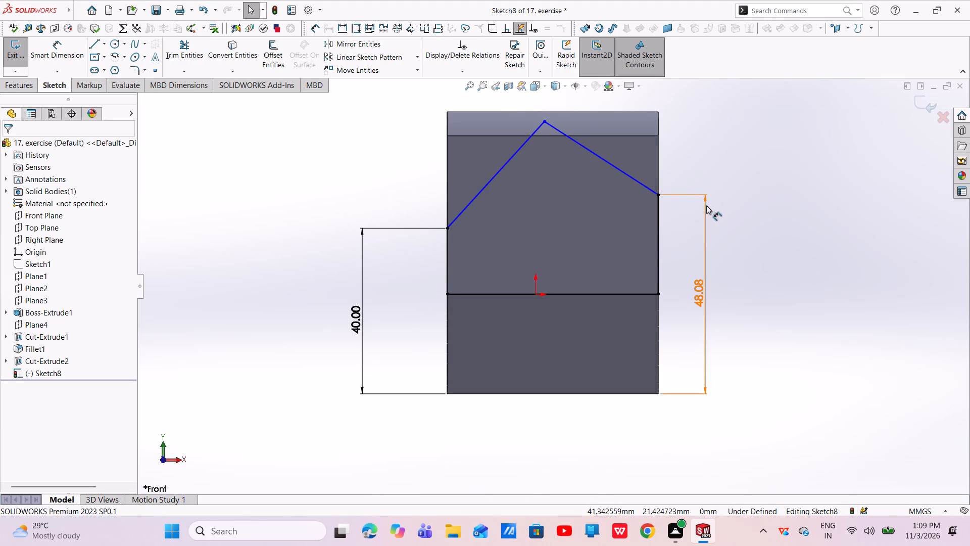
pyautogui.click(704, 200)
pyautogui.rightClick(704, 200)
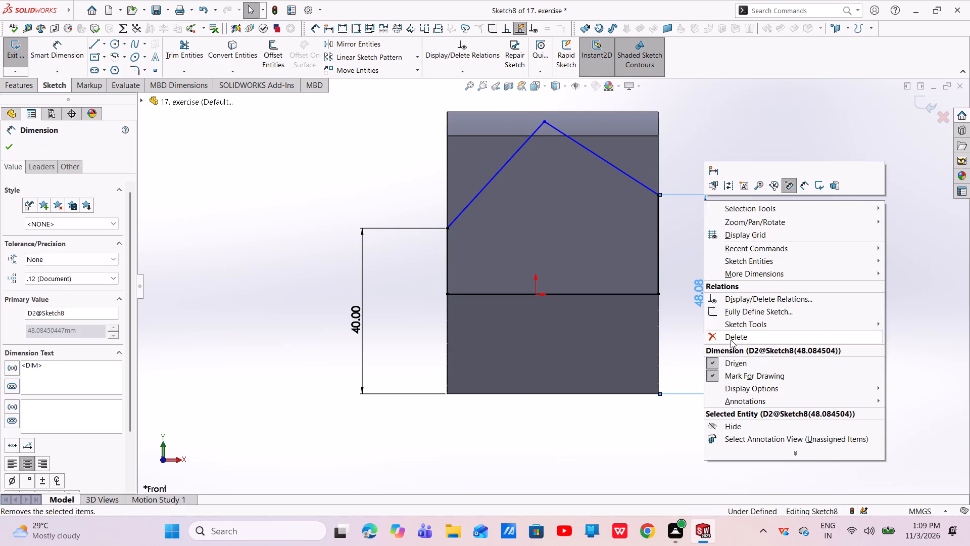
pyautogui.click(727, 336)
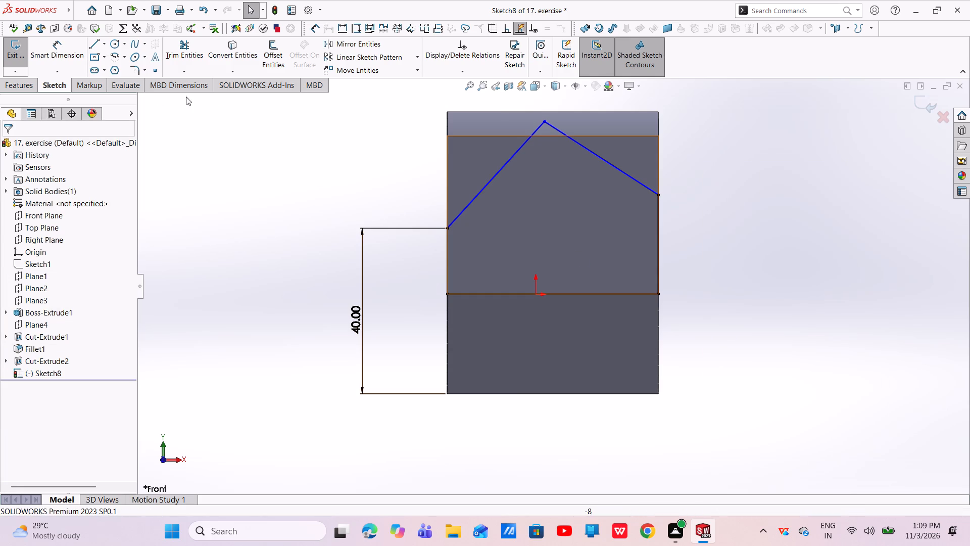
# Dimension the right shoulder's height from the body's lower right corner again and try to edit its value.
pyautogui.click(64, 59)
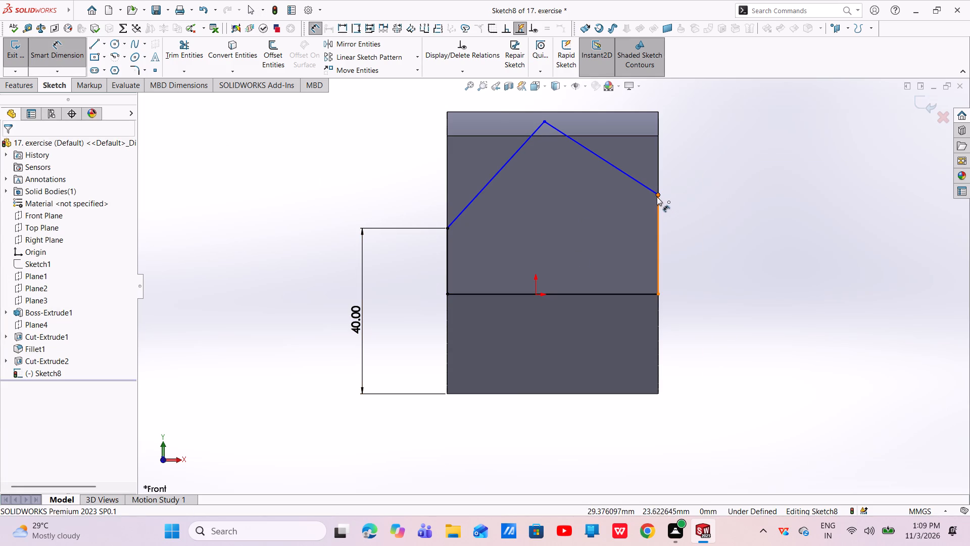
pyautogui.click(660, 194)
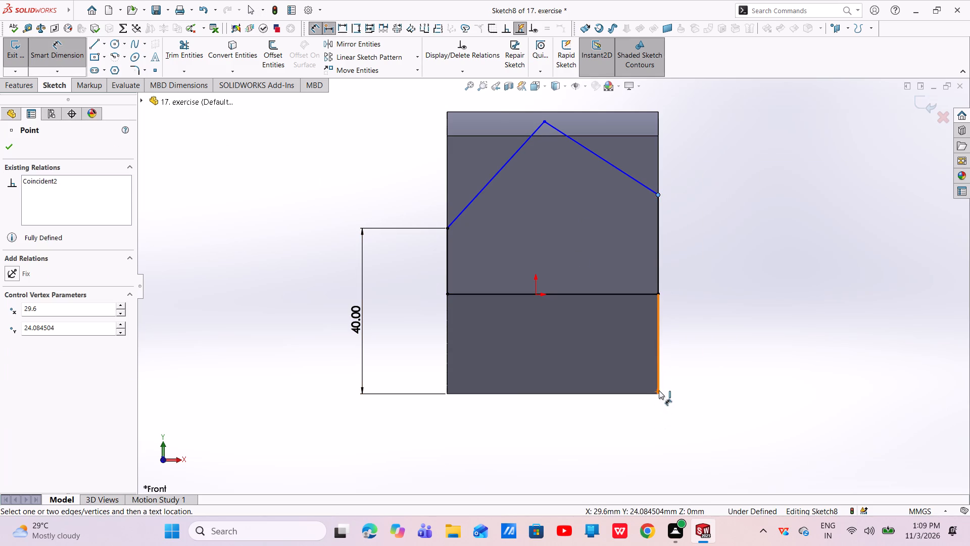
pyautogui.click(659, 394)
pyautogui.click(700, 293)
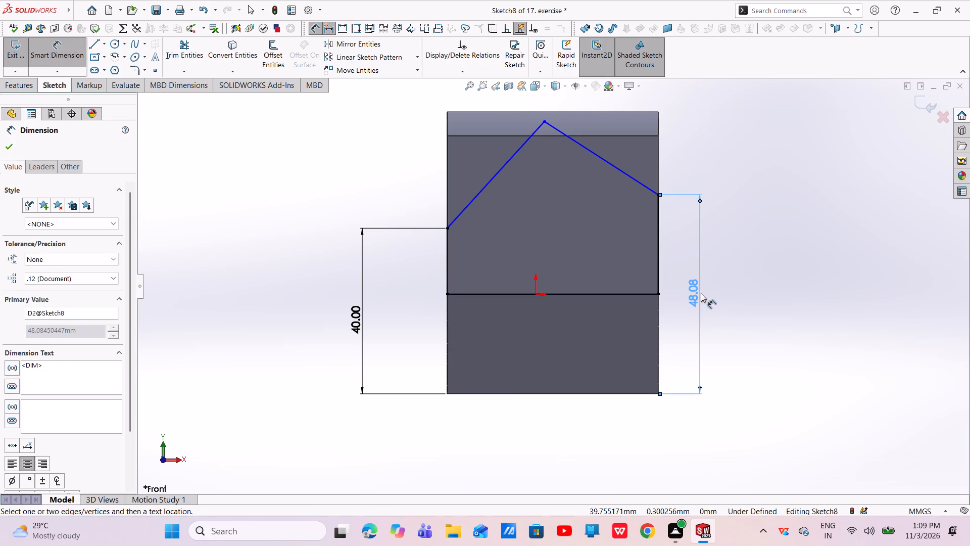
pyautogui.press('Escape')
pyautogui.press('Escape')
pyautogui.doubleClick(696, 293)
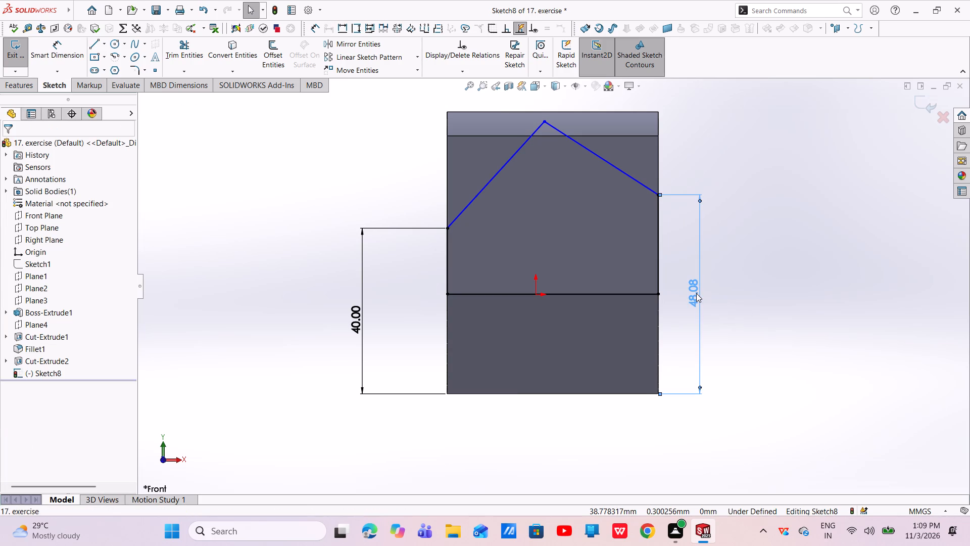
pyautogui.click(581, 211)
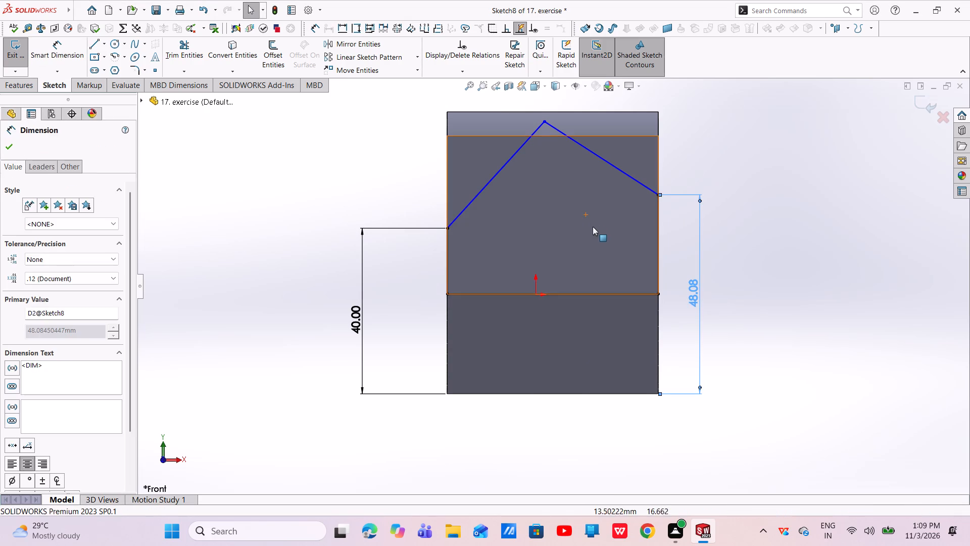
# Undo the sketch edits, including the height dimensions and the whole peaked profile, back to an empty sketch on the Front Plane.
pyautogui.hotkey('ctrl', 'z')
pyautogui.hotkey('ctrl', 'z')
pyautogui.hotkey('ctrl', 'z')
pyautogui.hotkey('ctrl', 'z')
pyautogui.hotkey('ctrl', 'z')
pyautogui.hotkey('ctrl', 'z')
pyautogui.hotkey('ctrl', 'z')
pyautogui.hotkey('ctrl', 'z')
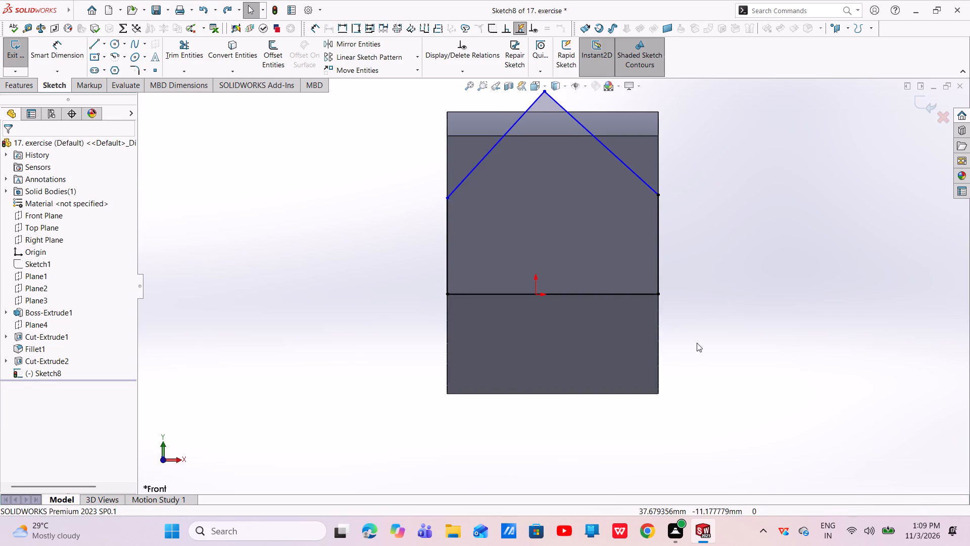
pyautogui.press('z')
pyautogui.hotkey('ctrl', 'z')
pyautogui.hotkey('ctrl', 'z')
pyautogui.press('z')
pyautogui.hotkey('ctrl', 'z')
pyautogui.hotkey('ctrl', 'z')
pyautogui.hotkey('ctrl', 'z')
pyautogui.hotkey('ctrl', 'z')
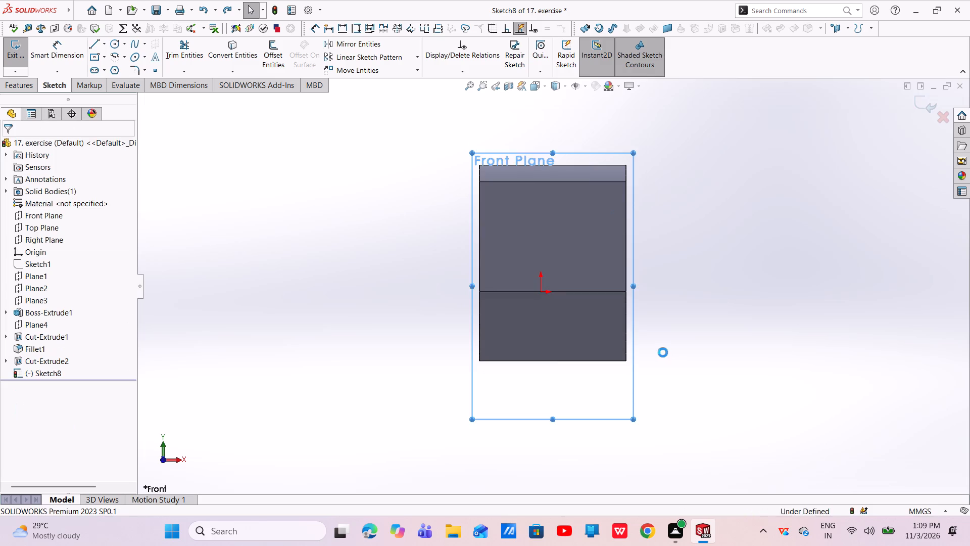
# Undo the empty Front Plane sketch and the second extruded cut, back to the open circle sketch in the slot.
pyautogui.hotkey('ctrl', 'z')
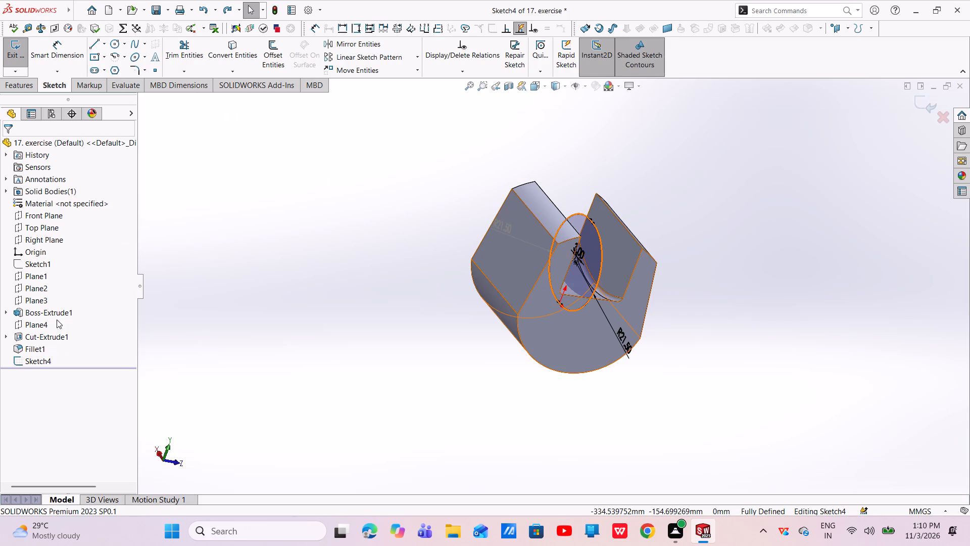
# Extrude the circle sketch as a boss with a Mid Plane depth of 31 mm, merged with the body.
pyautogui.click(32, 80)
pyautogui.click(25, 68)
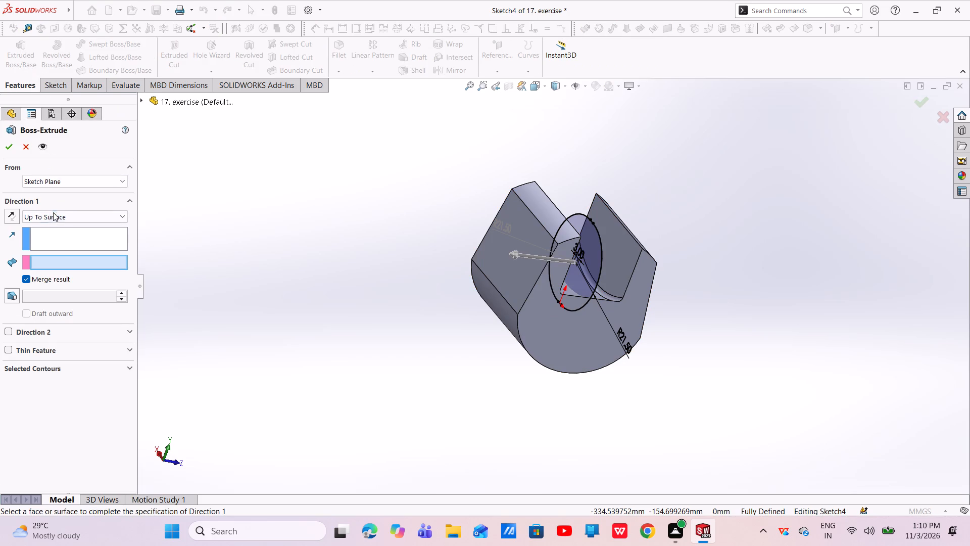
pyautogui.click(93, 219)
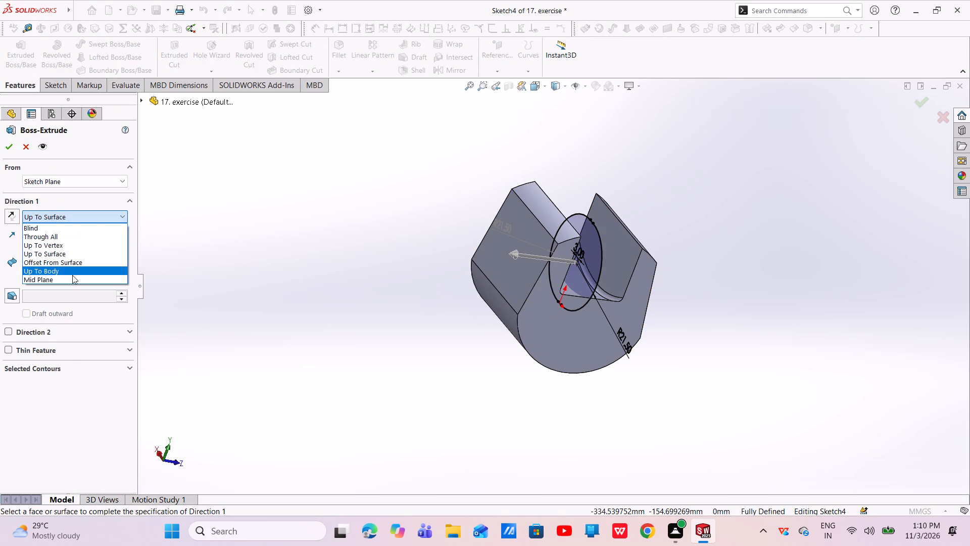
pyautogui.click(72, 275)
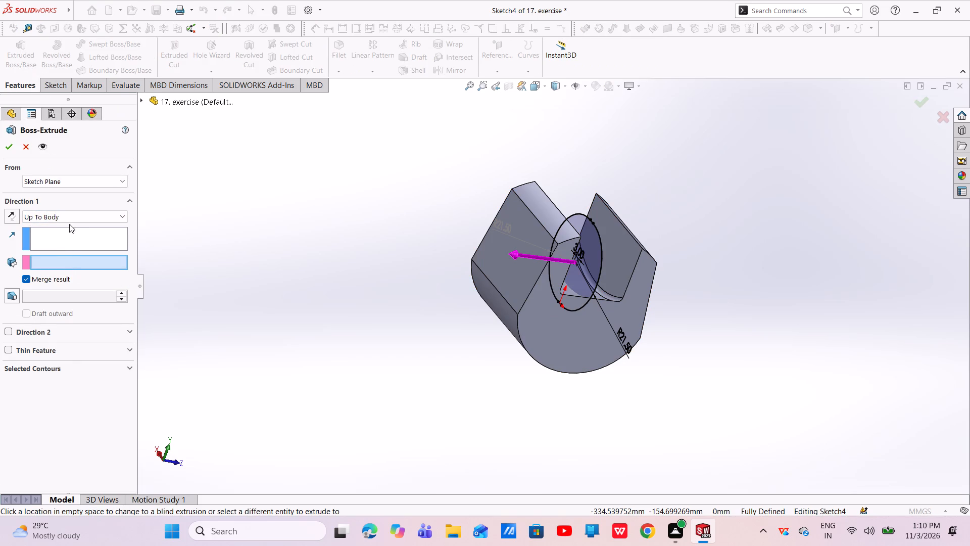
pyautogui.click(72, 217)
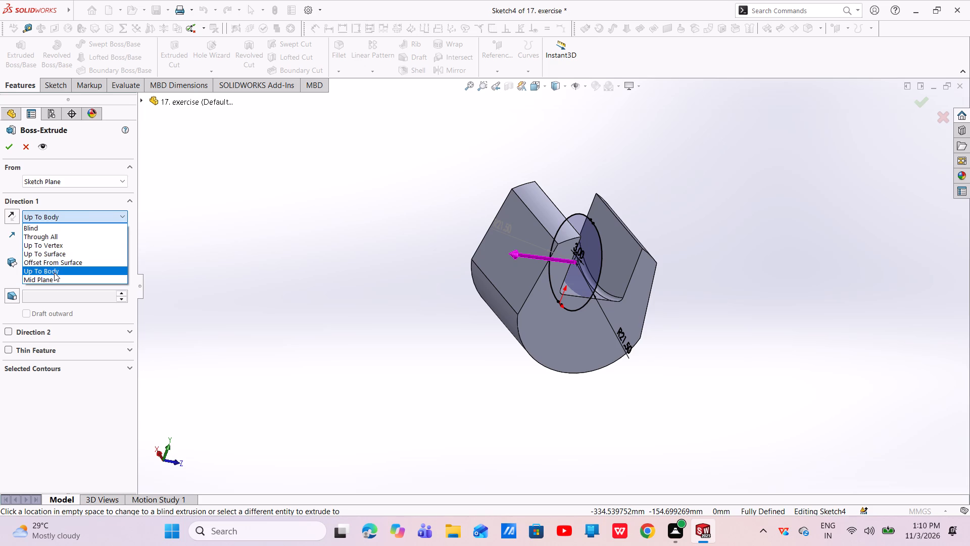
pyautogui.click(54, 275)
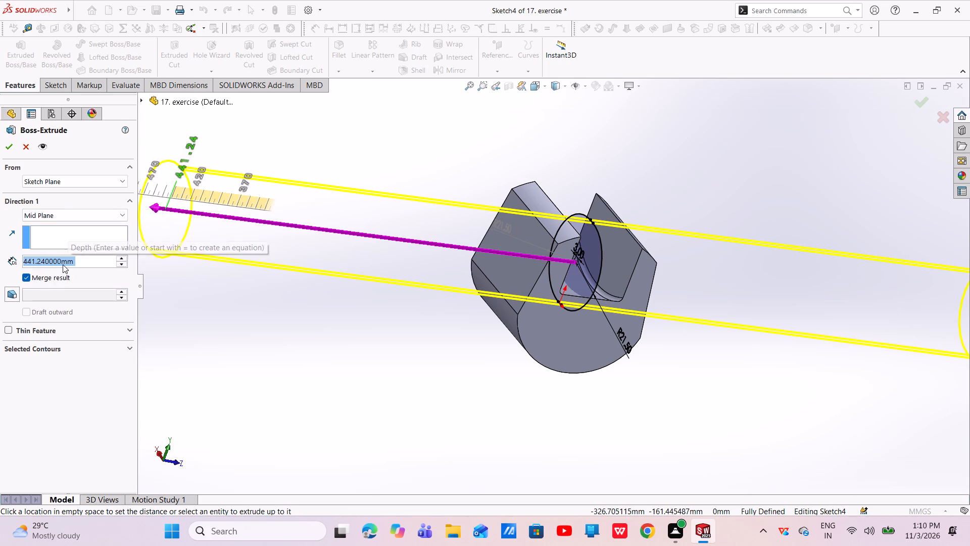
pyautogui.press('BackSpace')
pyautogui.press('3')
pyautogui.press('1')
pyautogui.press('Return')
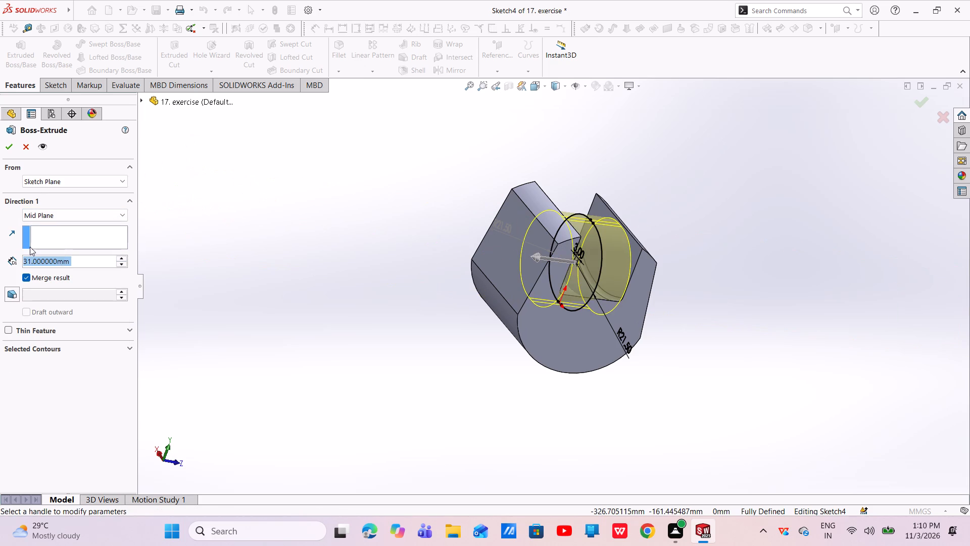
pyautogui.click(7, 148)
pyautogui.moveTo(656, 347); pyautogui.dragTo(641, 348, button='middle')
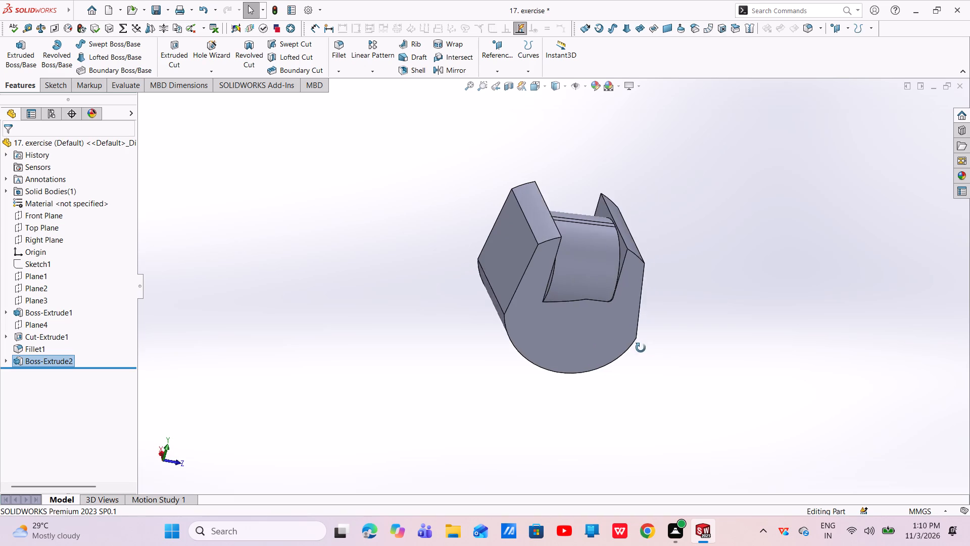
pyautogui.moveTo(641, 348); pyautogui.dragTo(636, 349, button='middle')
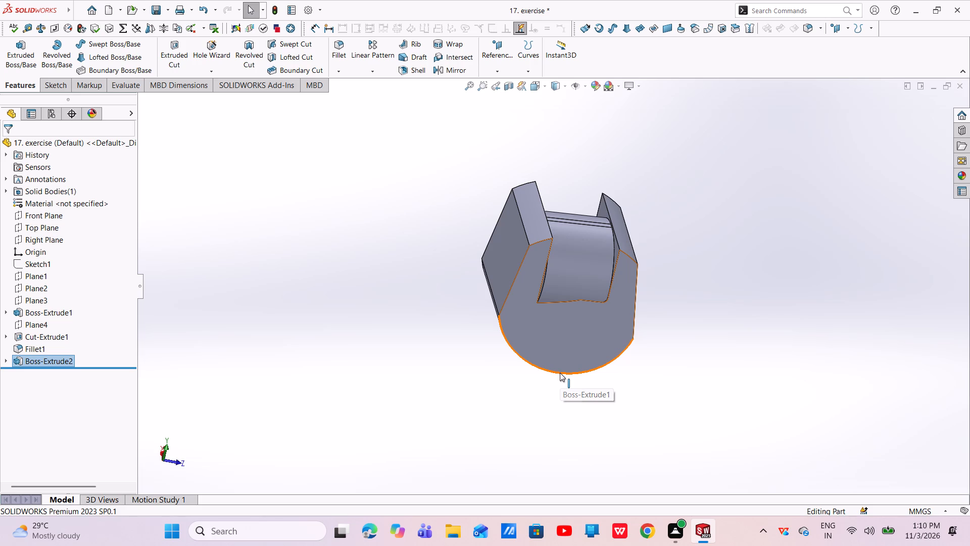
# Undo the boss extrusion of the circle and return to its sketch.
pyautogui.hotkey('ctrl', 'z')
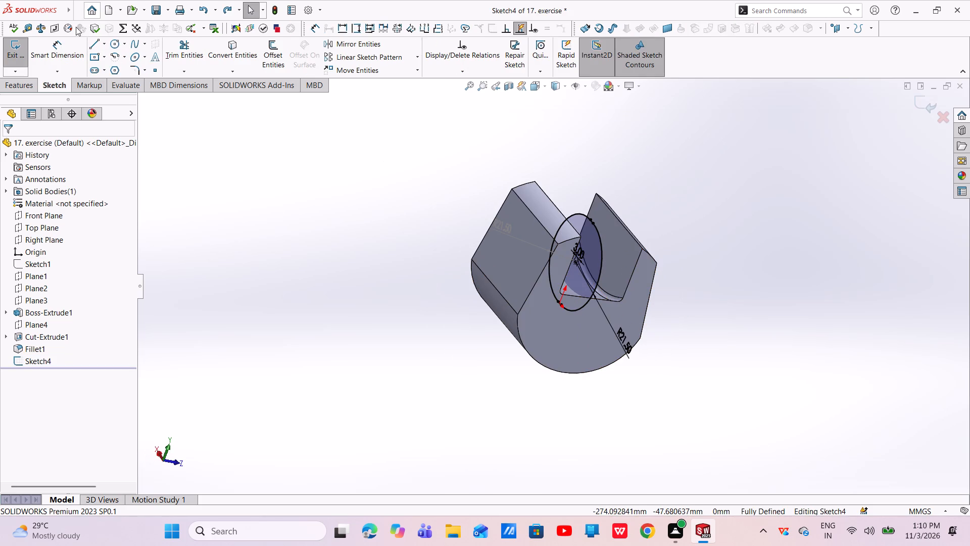
# Cut the circle sketch through the body's slot with an Extruded Cut, Mid Plane, 31 mm deep.
pyautogui.click(25, 81)
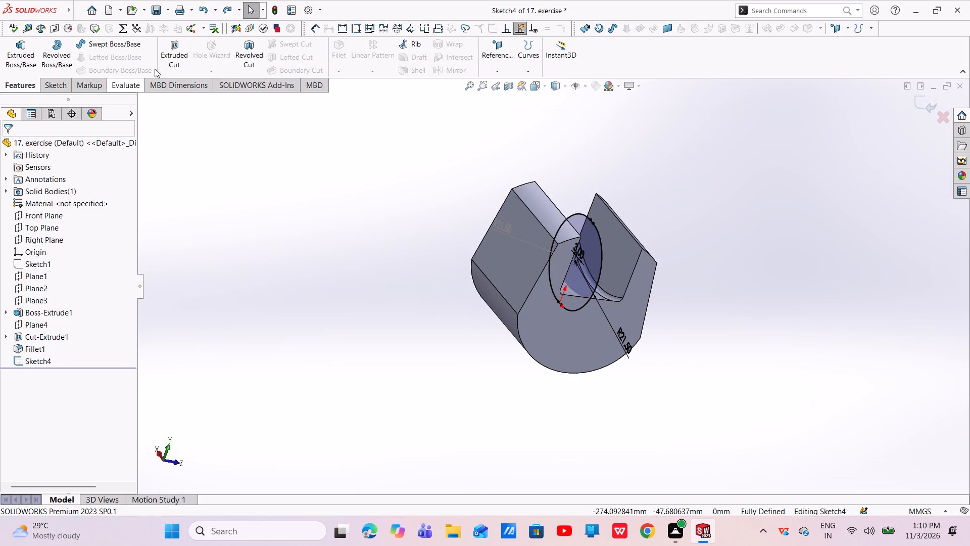
pyautogui.click(174, 57)
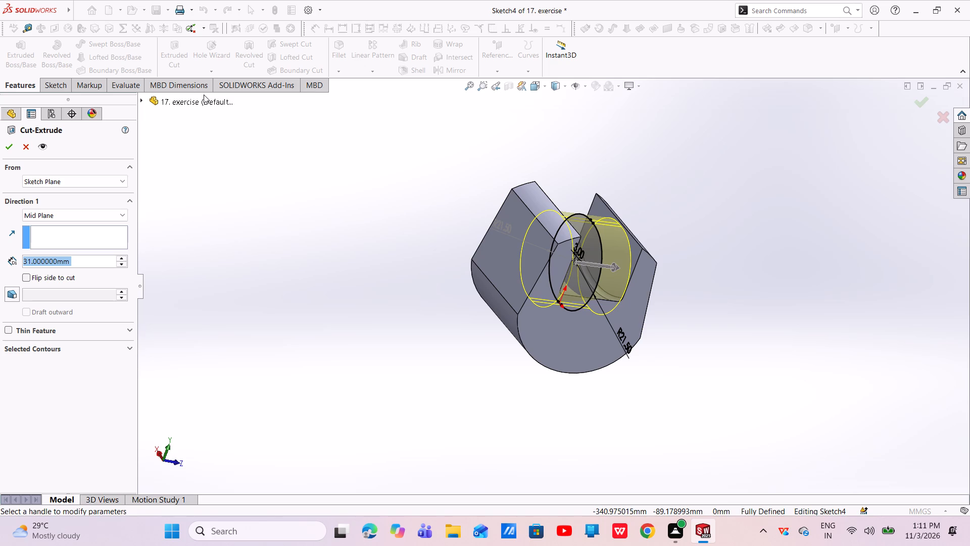
pyautogui.click(12, 151)
# Examine the new circular cut in the slot from several angles and select its feature.
pyautogui.scroll(-1, 569, 264)
pyautogui.moveTo(561, 266); pyautogui.dragTo(497, 325, button='middle')
pyautogui.scroll(-1, 542, 272)
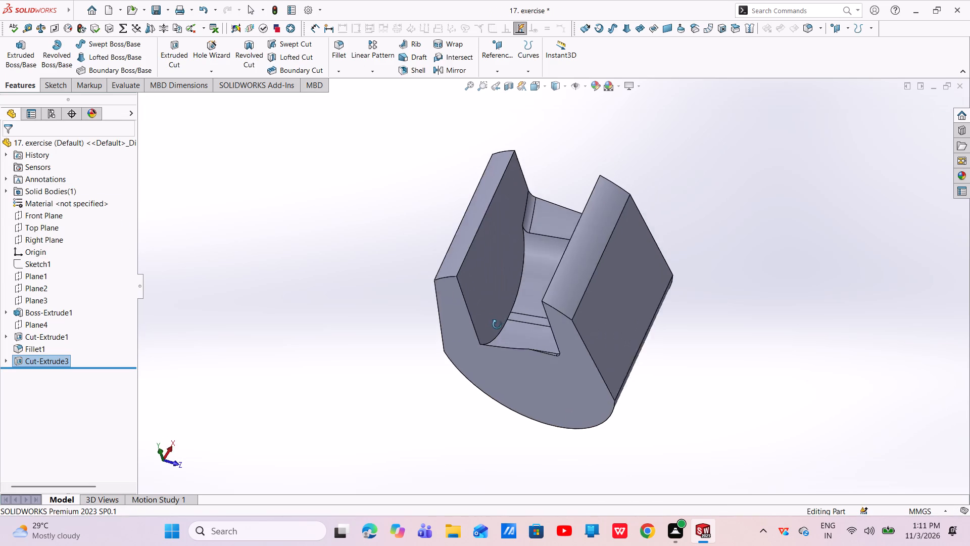
pyautogui.moveTo(497, 325); pyautogui.dragTo(565, 342, button='middle')
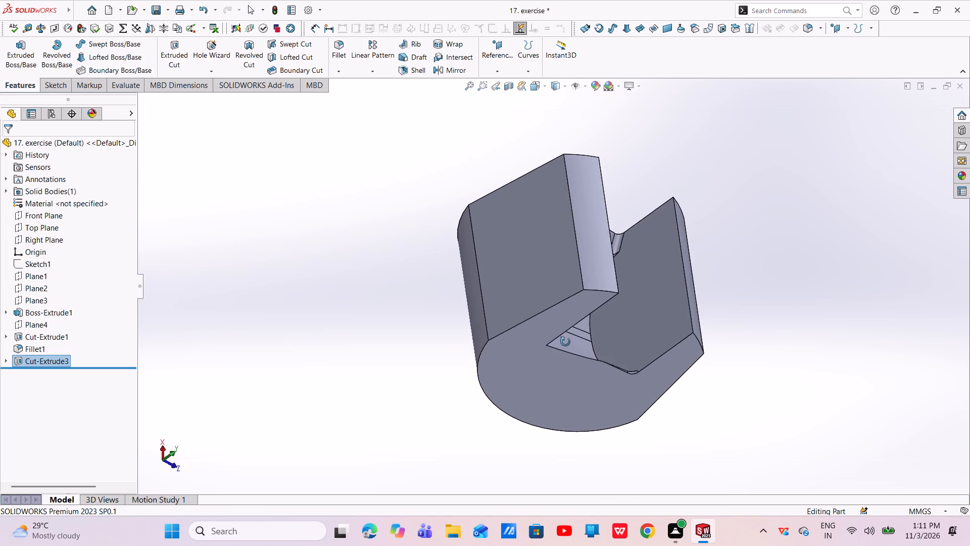
pyautogui.moveTo(565, 342); pyautogui.dragTo(519, 289, button='middle')
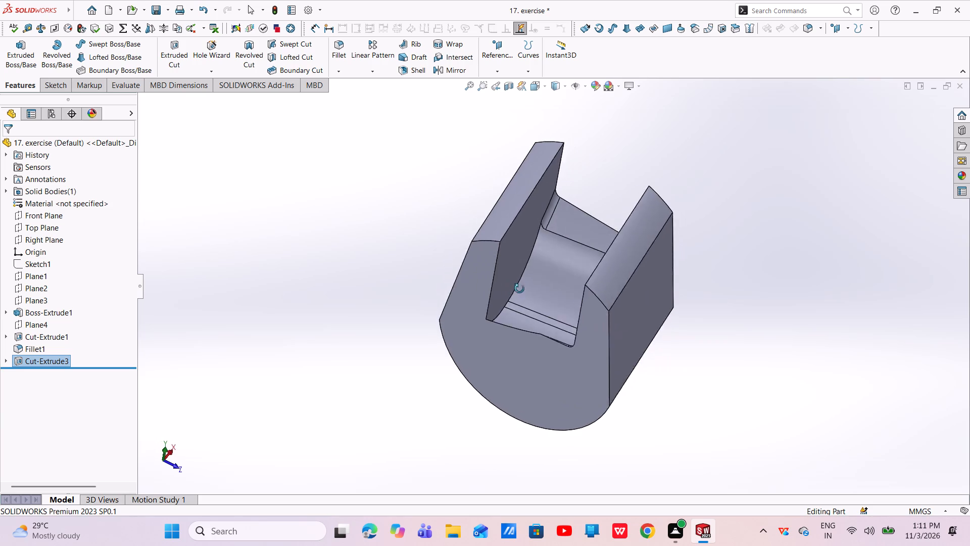
pyautogui.moveTo(519, 289); pyautogui.dragTo(536, 285, button='middle')
pyautogui.click(48, 362)
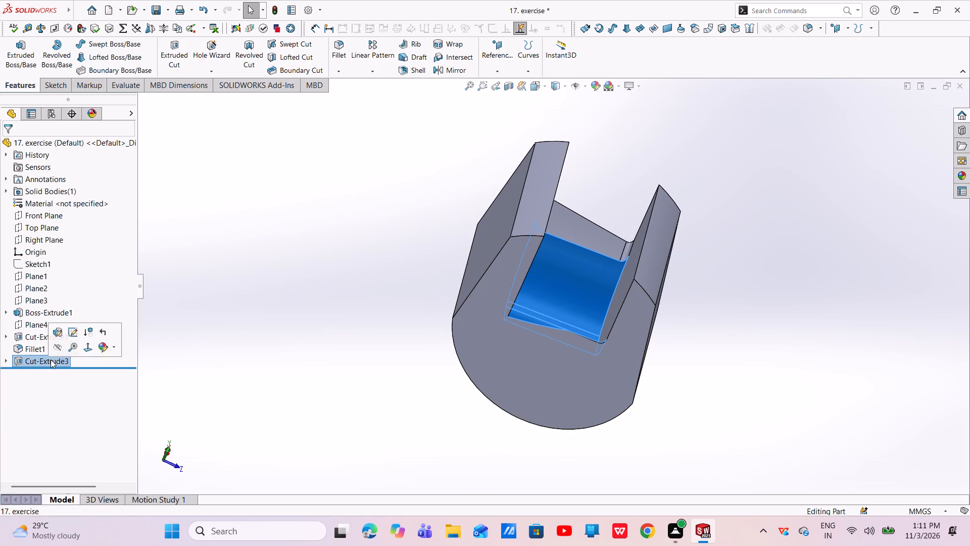
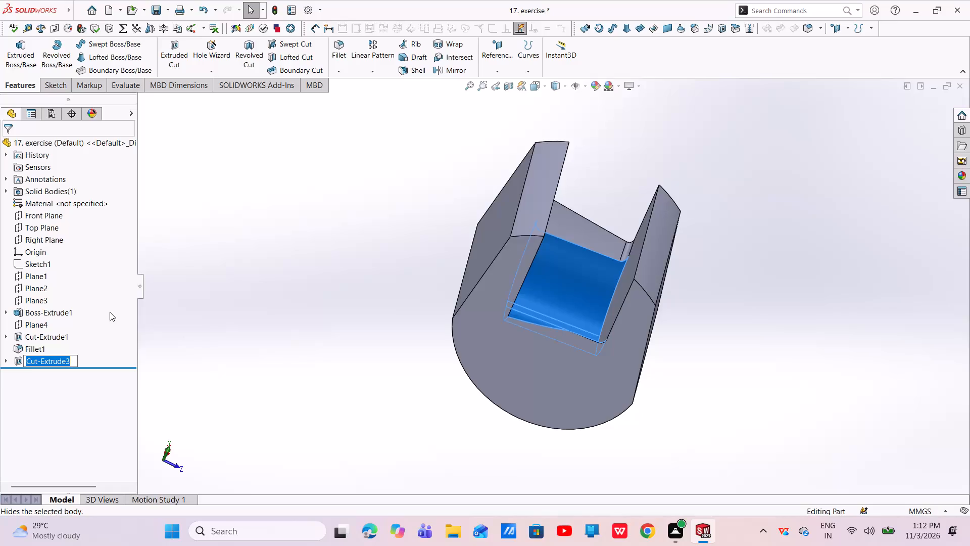
# Undo the latest extruded cut to get back into editing its circular sketch.
pyautogui.hotkey('ctrl', 'z')
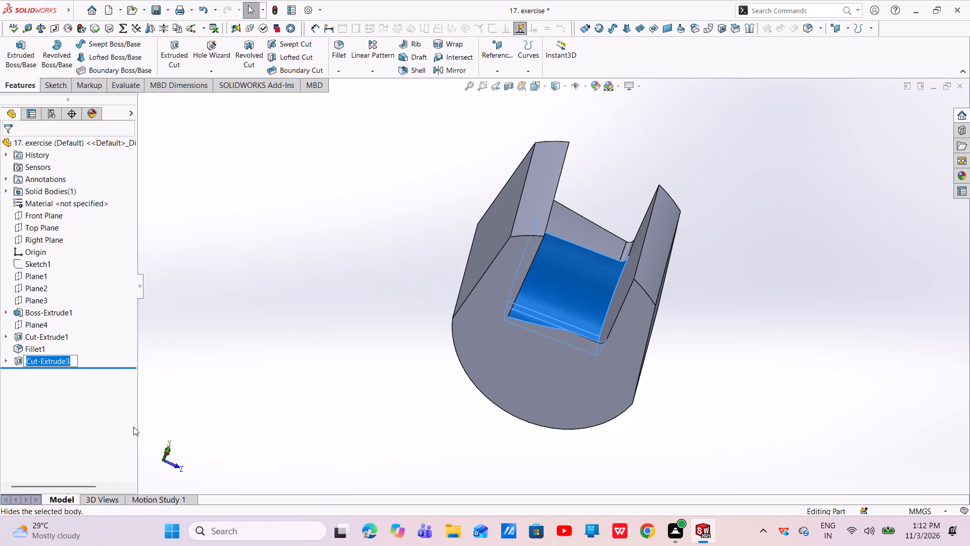
pyautogui.click(810, 383)
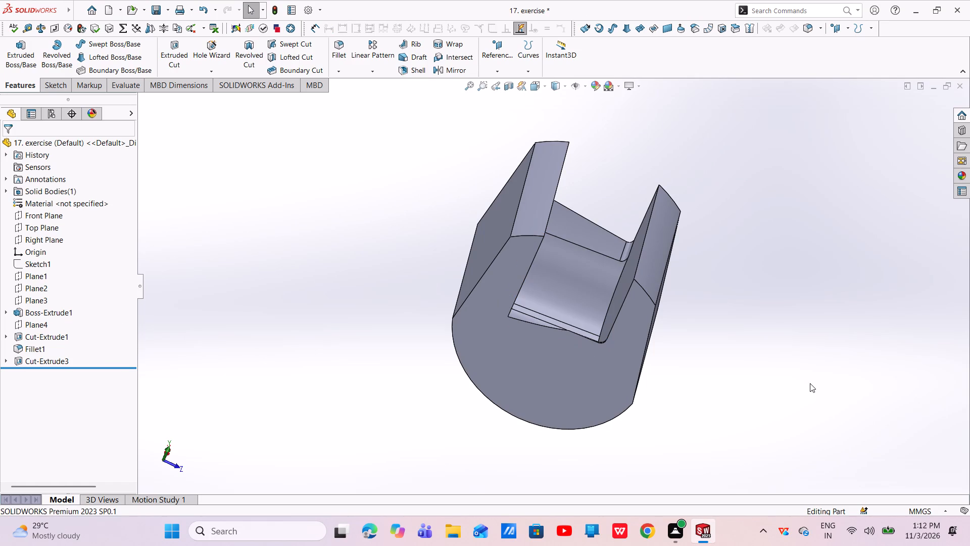
pyautogui.hotkey('ctrl', 'z')
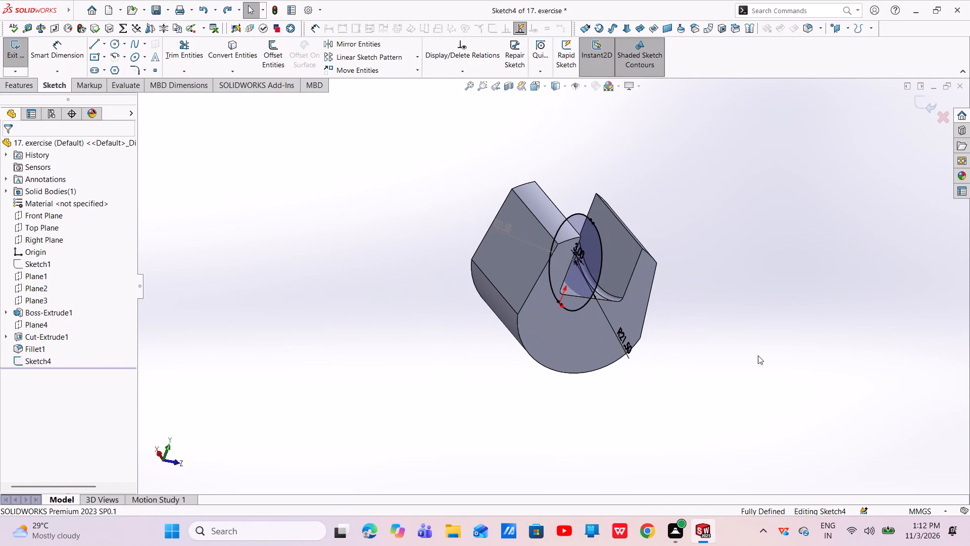
# Extrude-cut the circular sketch with a Mid Plane end condition and a total depth of 27.24 mm.
pyautogui.click(1, 83)
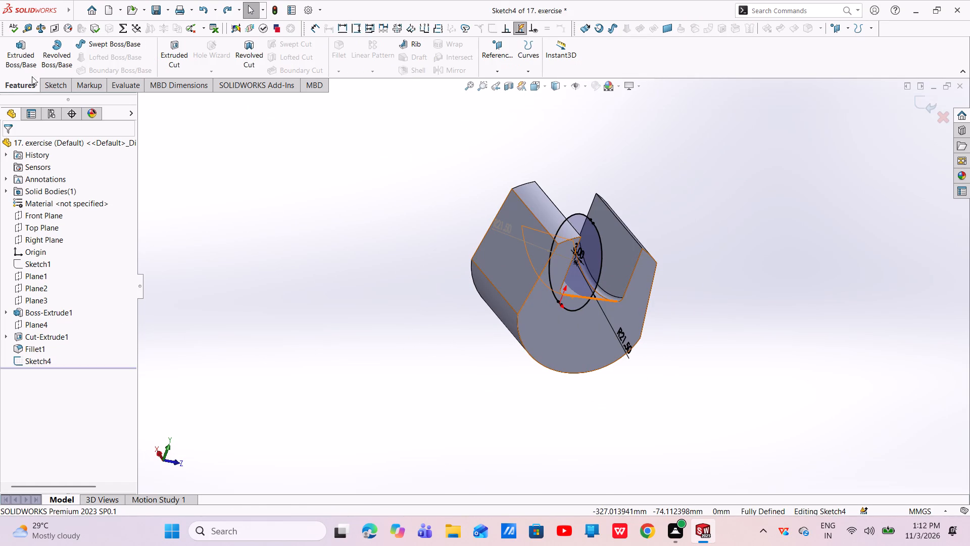
pyautogui.click(162, 59)
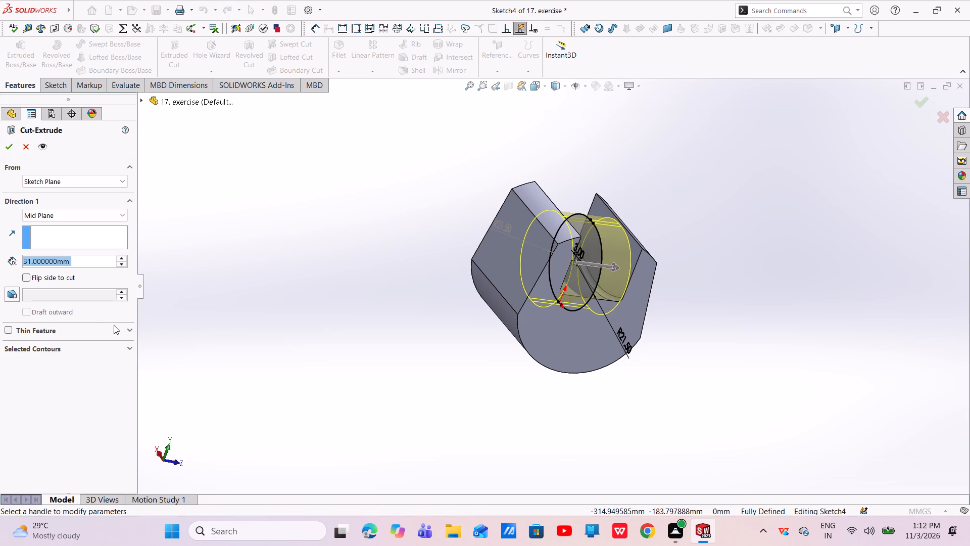
pyautogui.press('BackSpace')
pyautogui.write('27.24')
pyautogui.press('Return')
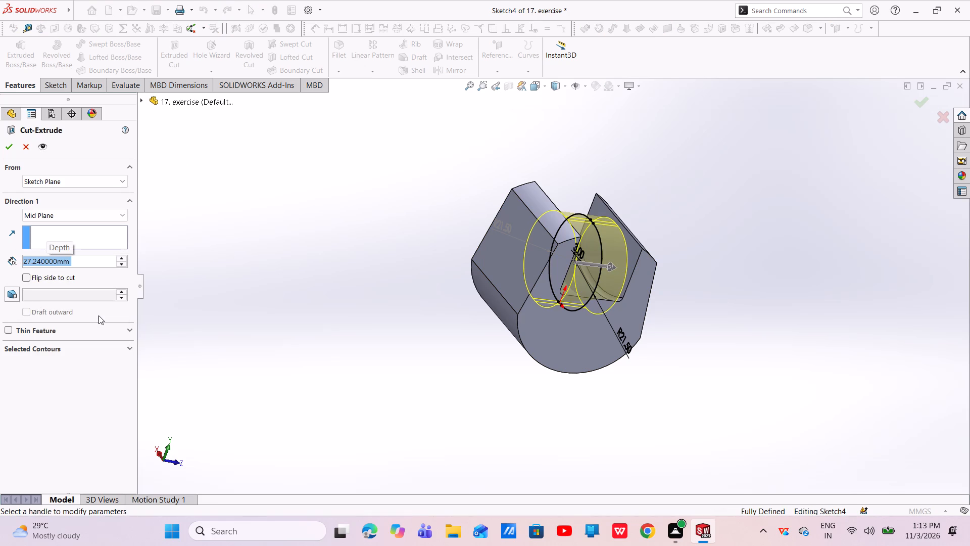
pyautogui.click(11, 148)
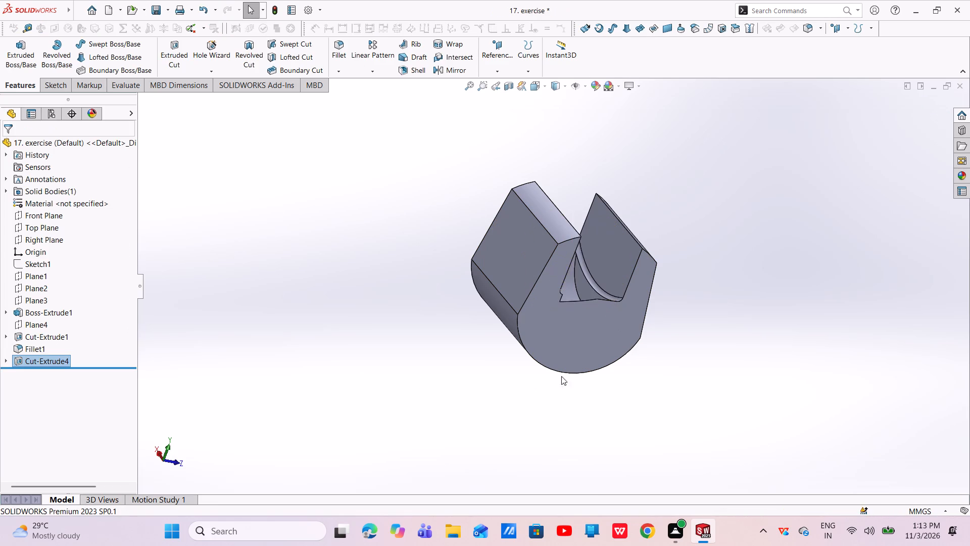
# Fillet the two curved edges where the new circular cut's floor meets its side walls with a 2 mm radius.
pyautogui.moveTo(637, 299); pyautogui.dragTo(586, 332, button='middle')
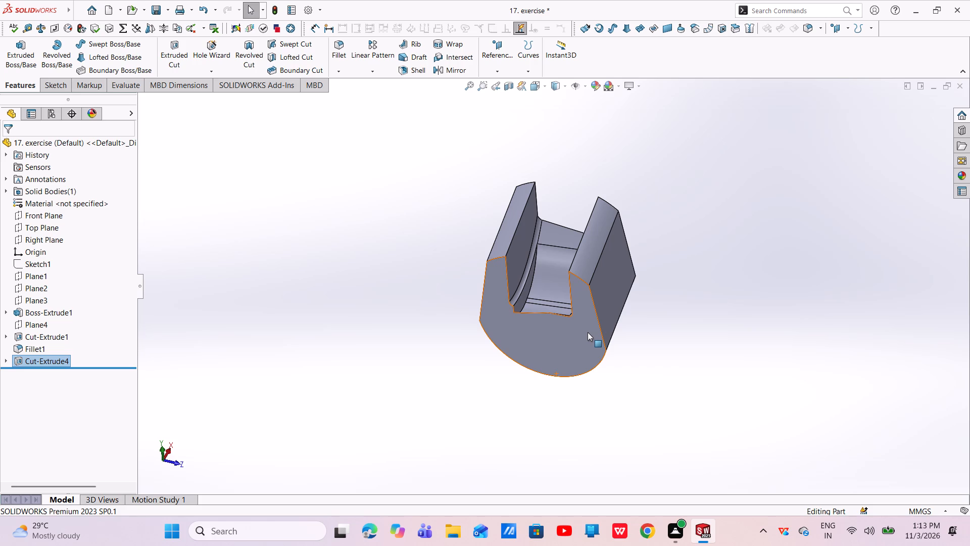
pyautogui.click(338, 53)
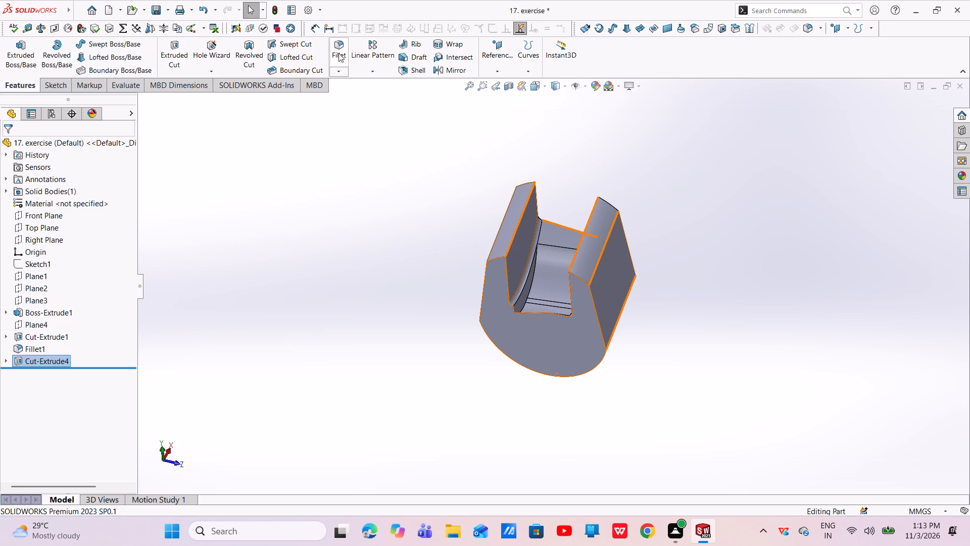
pyautogui.scroll(-5, 616, 279)
pyautogui.moveTo(506, 283); pyautogui.dragTo(529, 317, button='middle')
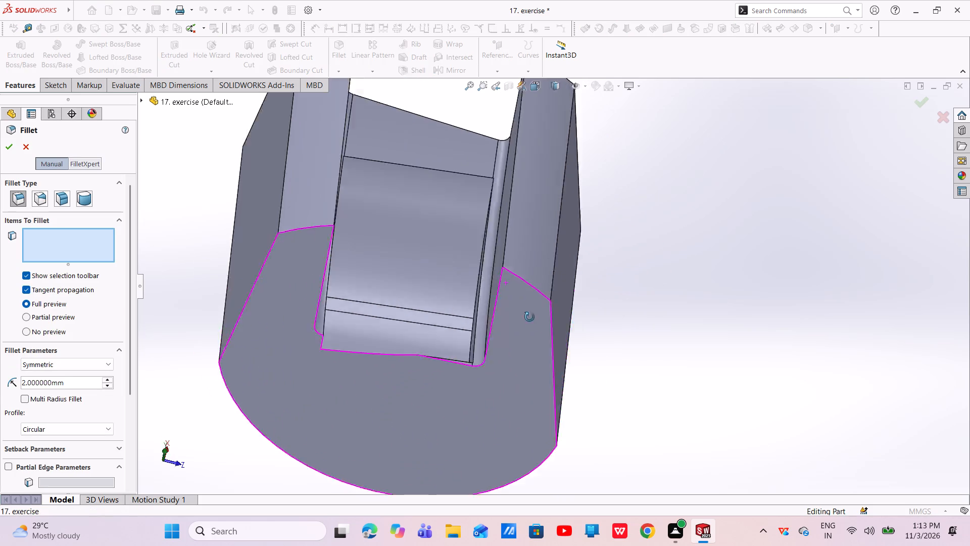
pyautogui.moveTo(529, 317); pyautogui.dragTo(543, 345, button='middle')
pyautogui.click(389, 197)
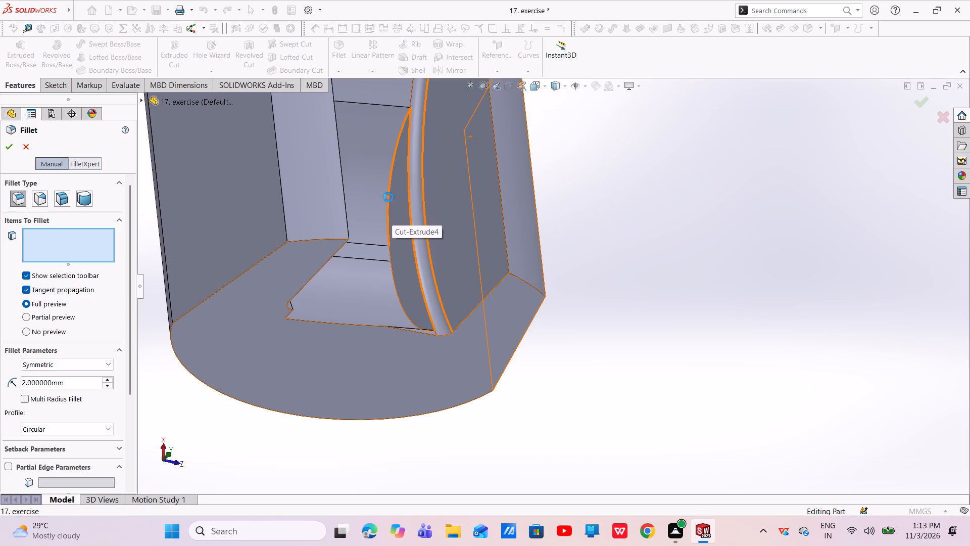
pyautogui.moveTo(387, 201); pyautogui.dragTo(331, 217, button='middle')
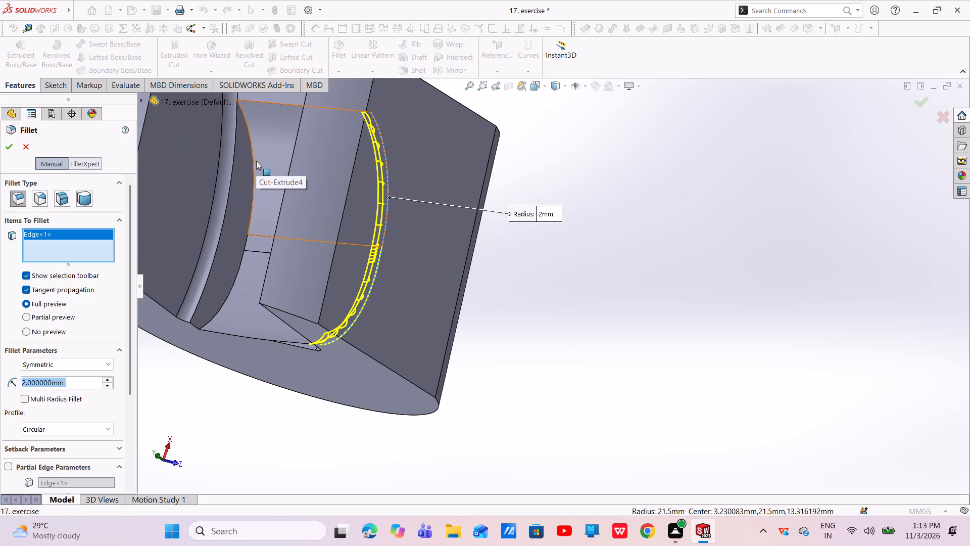
pyautogui.click(252, 158)
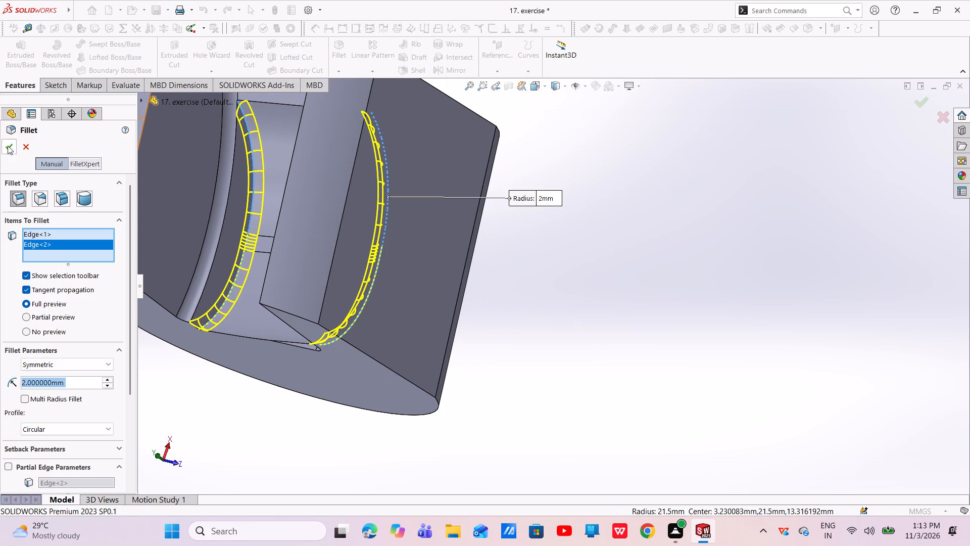
pyautogui.click(8, 146)
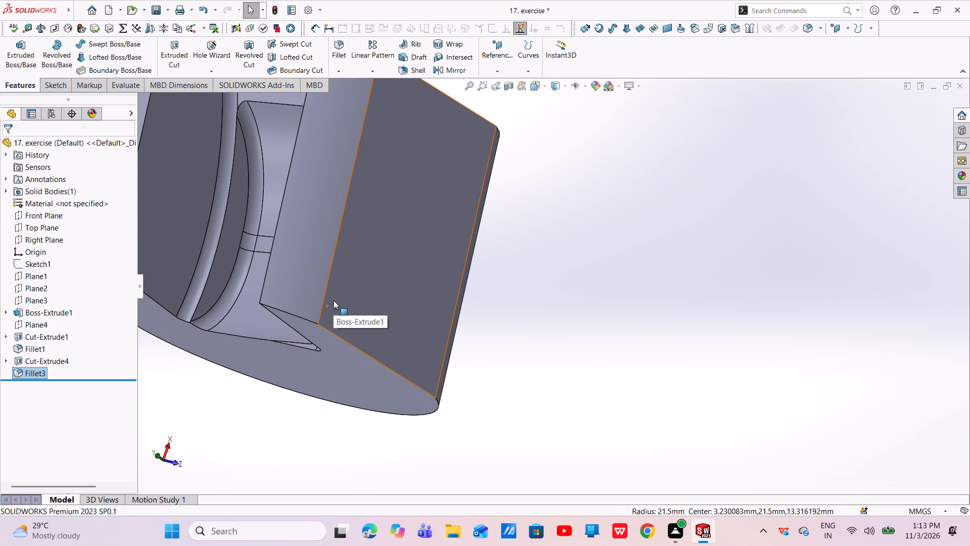
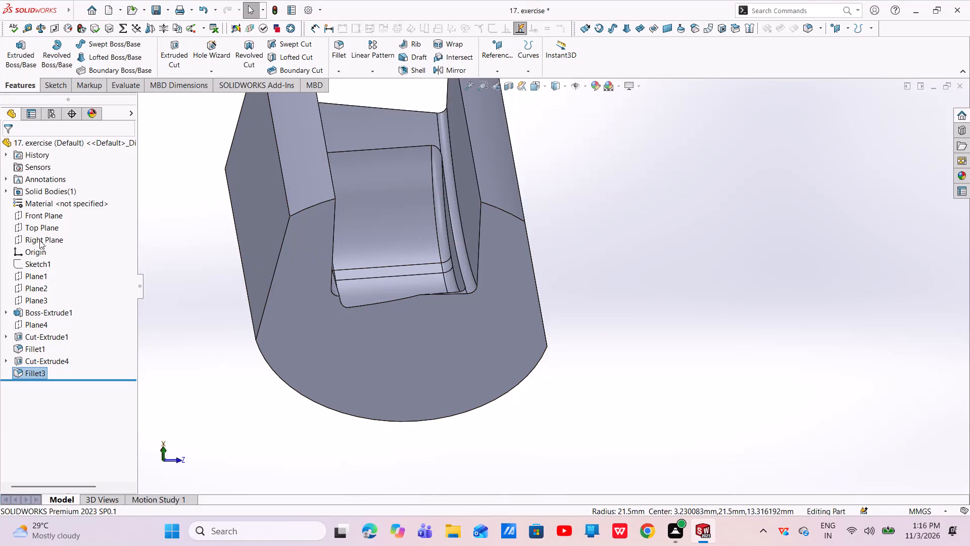
# Start a new sketch on the Front Plane.
pyautogui.click(48, 217)
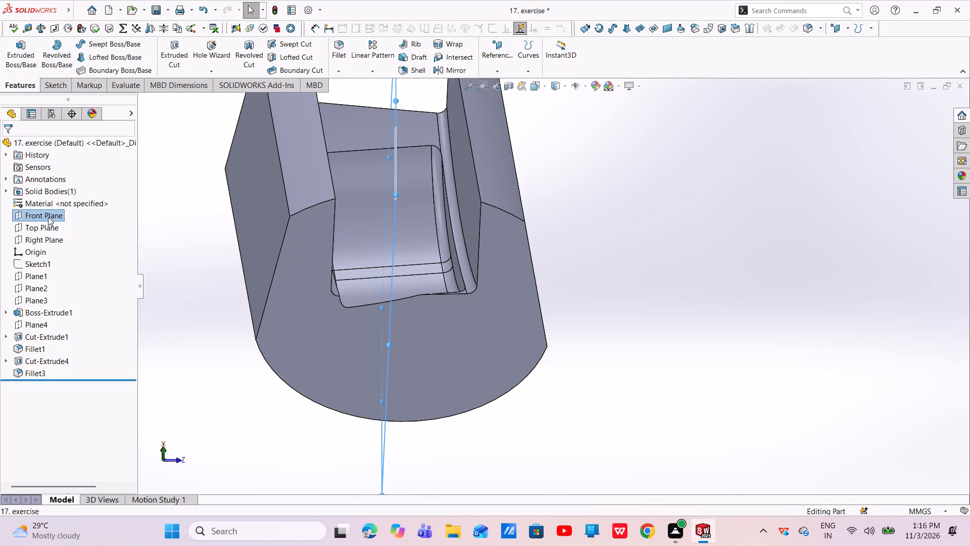
pyautogui.click(59, 202)
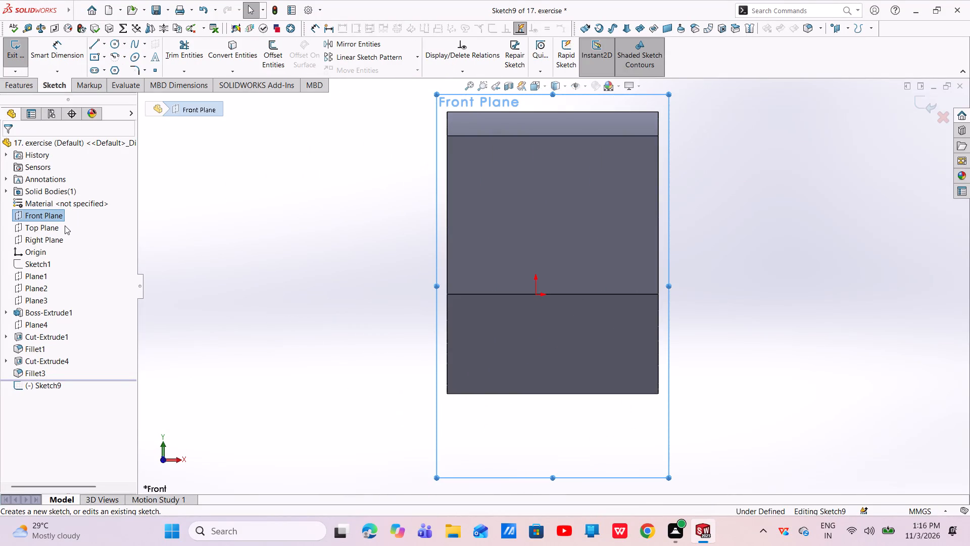
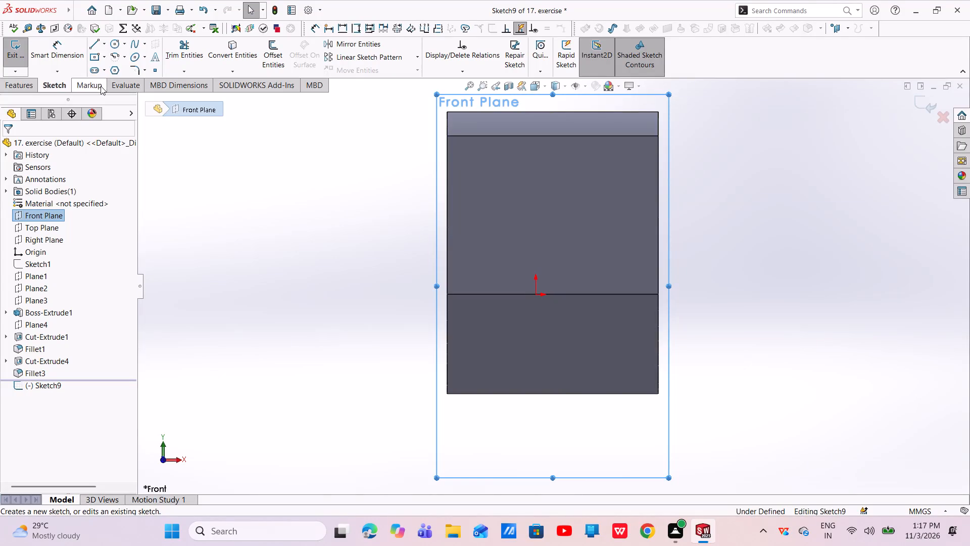
# Sketch a closed five-sided line profile on a 51 mm base through the origin, sides about 32 and 30 mm, with its apex above the part.
pyautogui.click(92, 48)
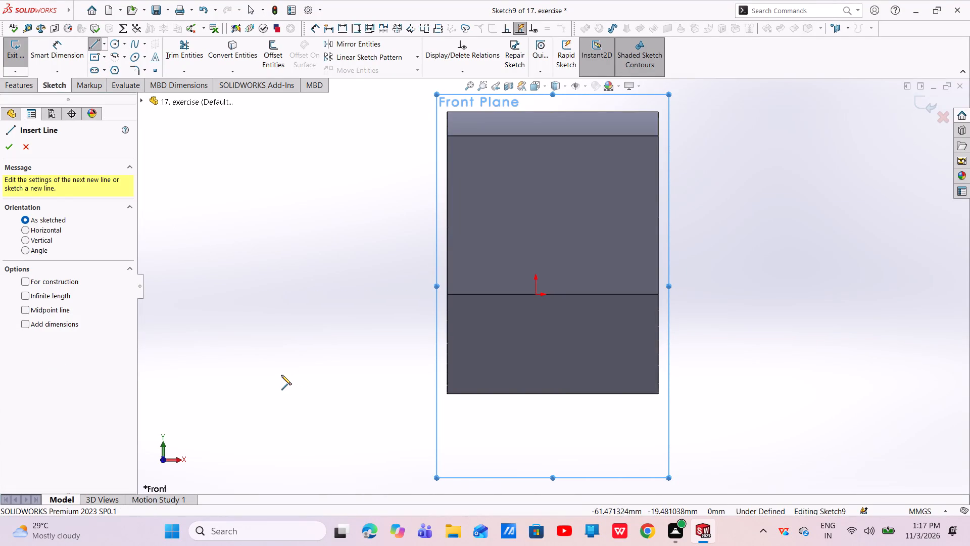
pyautogui.scroll(4, 507, 279)
pyautogui.scroll(-3, 532, 244)
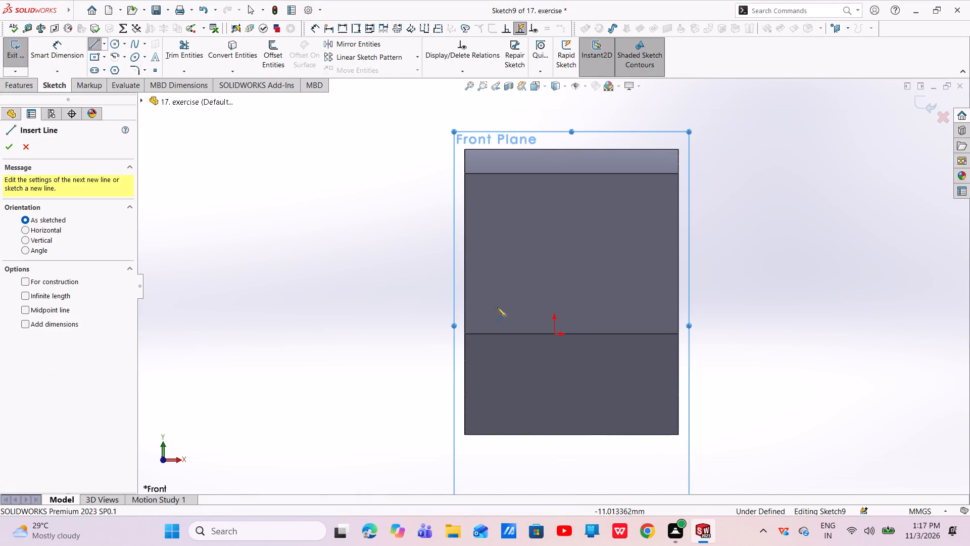
pyautogui.click(465, 334)
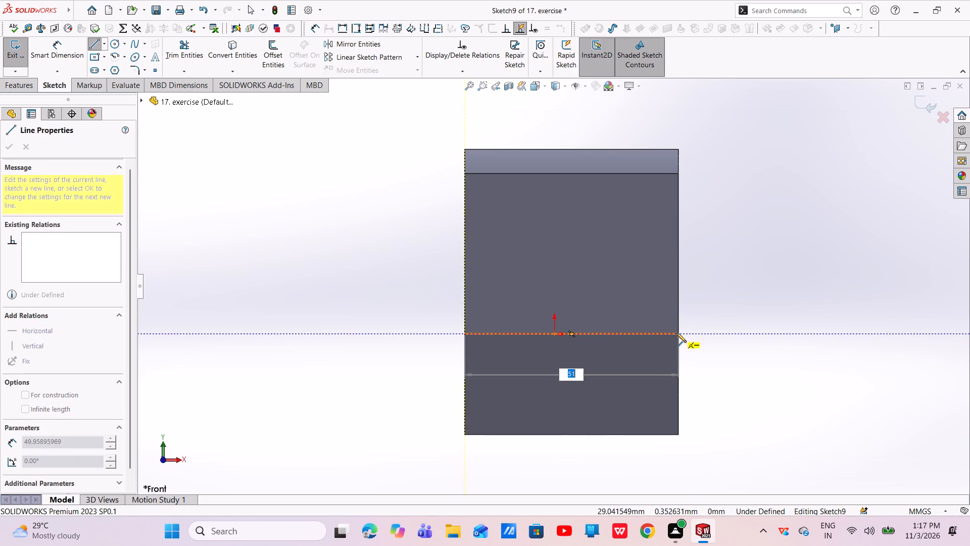
pyautogui.click(677, 333)
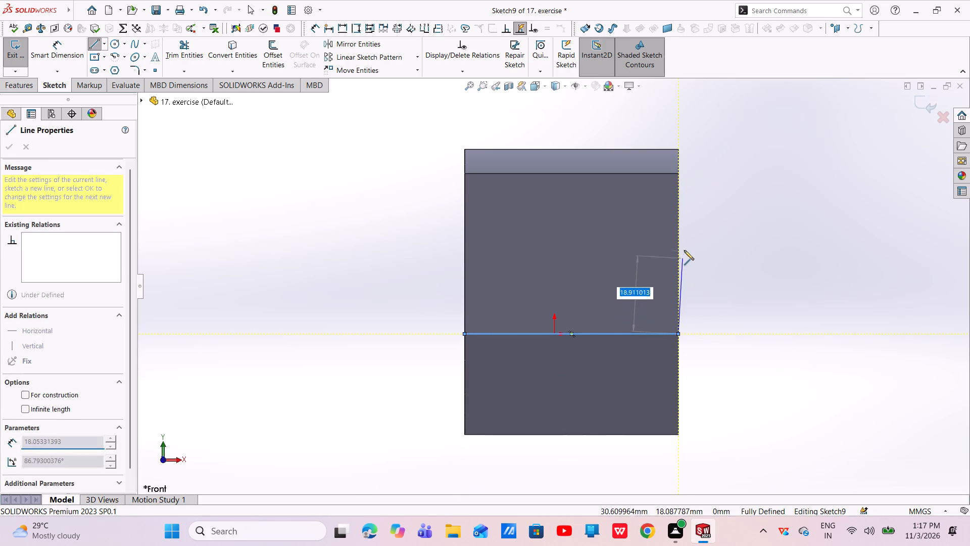
pyautogui.click(677, 201)
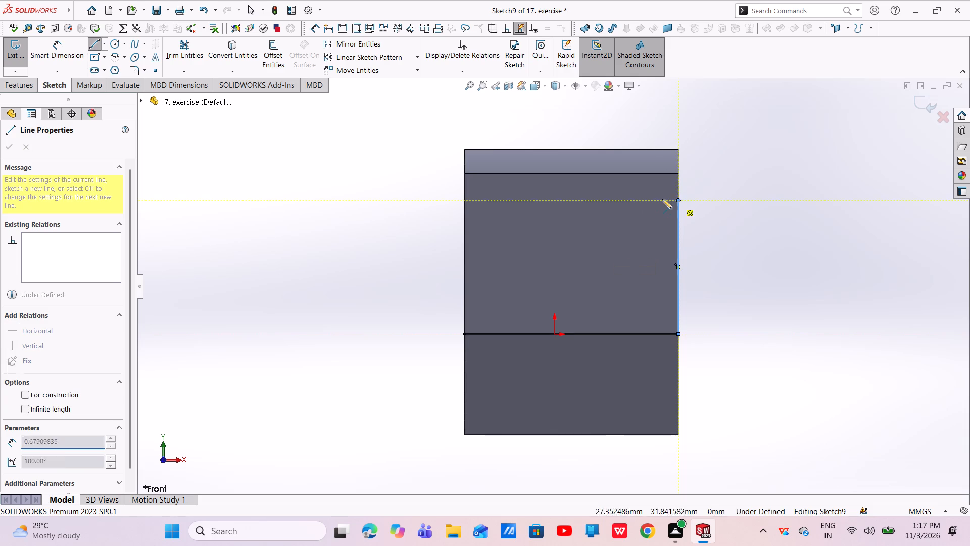
pyautogui.click(585, 96)
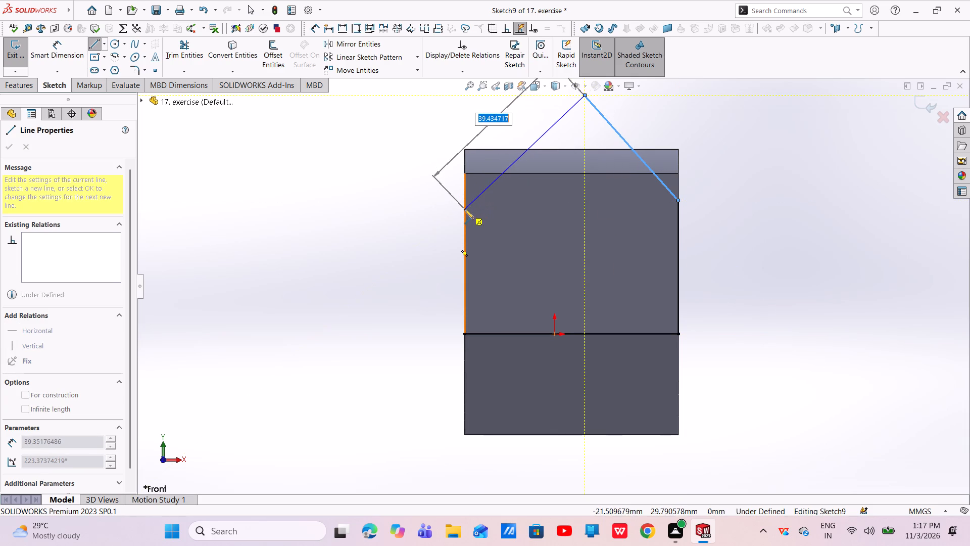
pyautogui.click(464, 209)
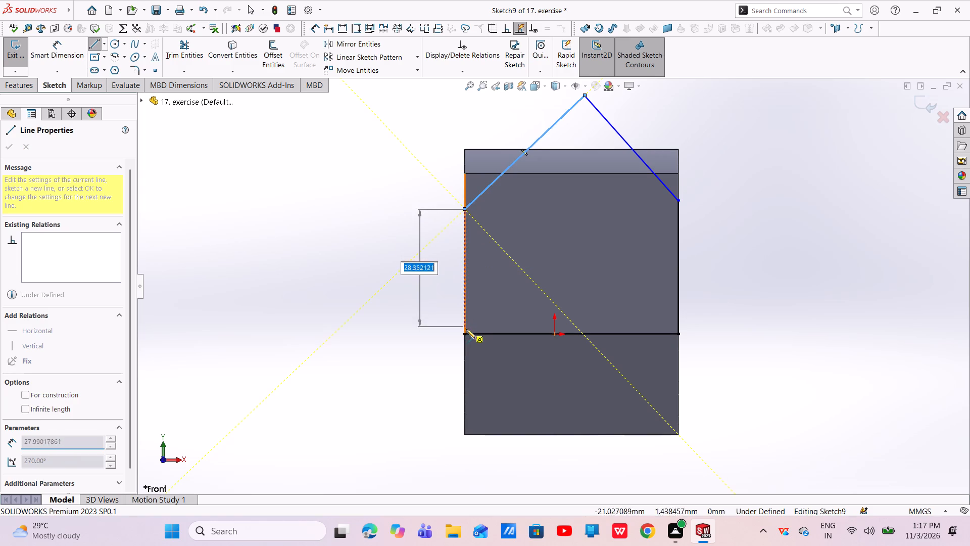
pyautogui.click(464, 333)
pyautogui.rightClick(464, 333)
pyautogui.click(483, 340)
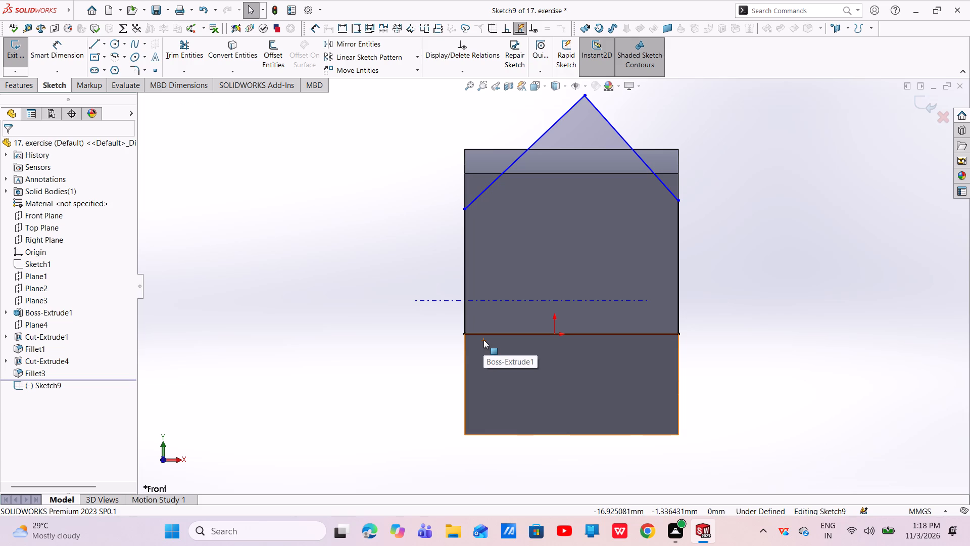
# Convert the profile's horizontal base line through the origin to construction geometry.
pyautogui.click(587, 334)
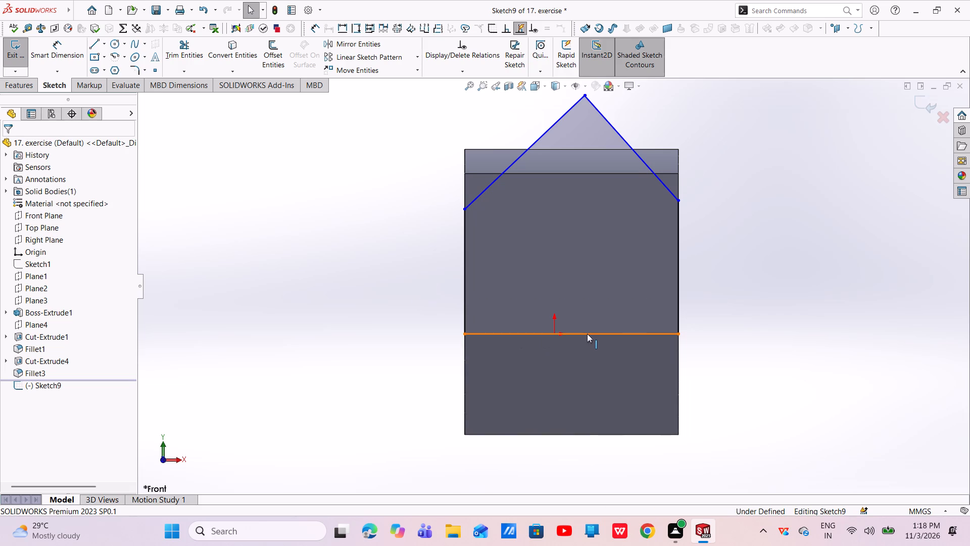
pyautogui.click(628, 304)
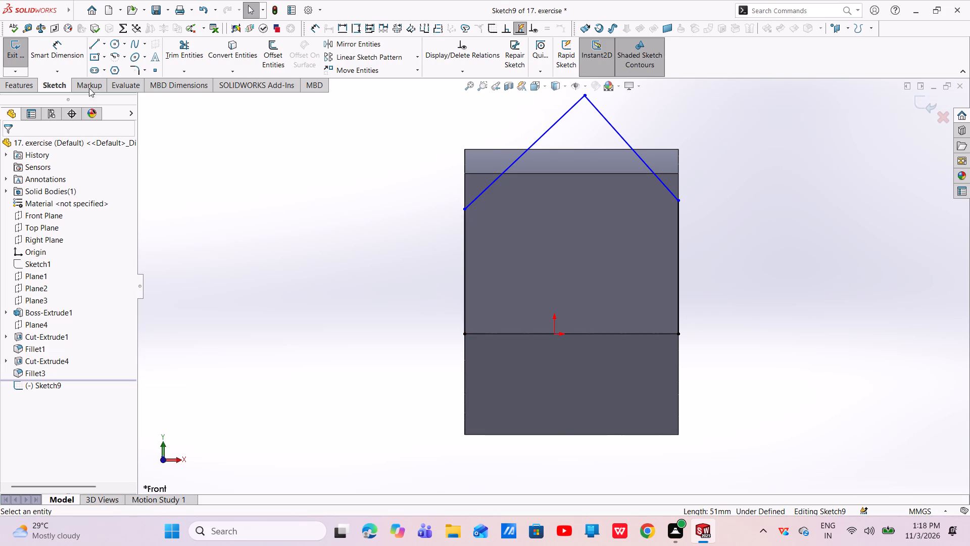
# Dimension the left shoulder point across the horizontal centerline as a 40 mm doubled distance.
pyautogui.click(62, 49)
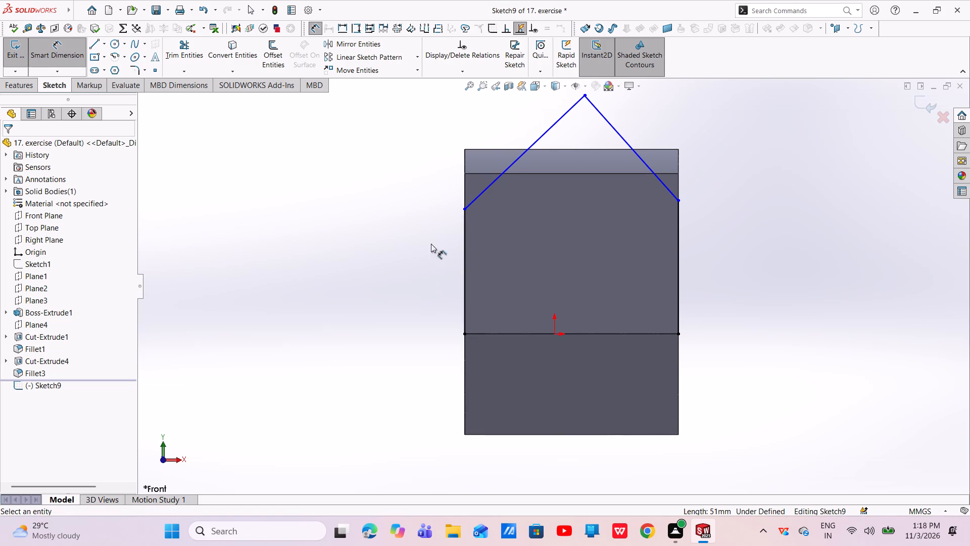
pyautogui.click(464, 208)
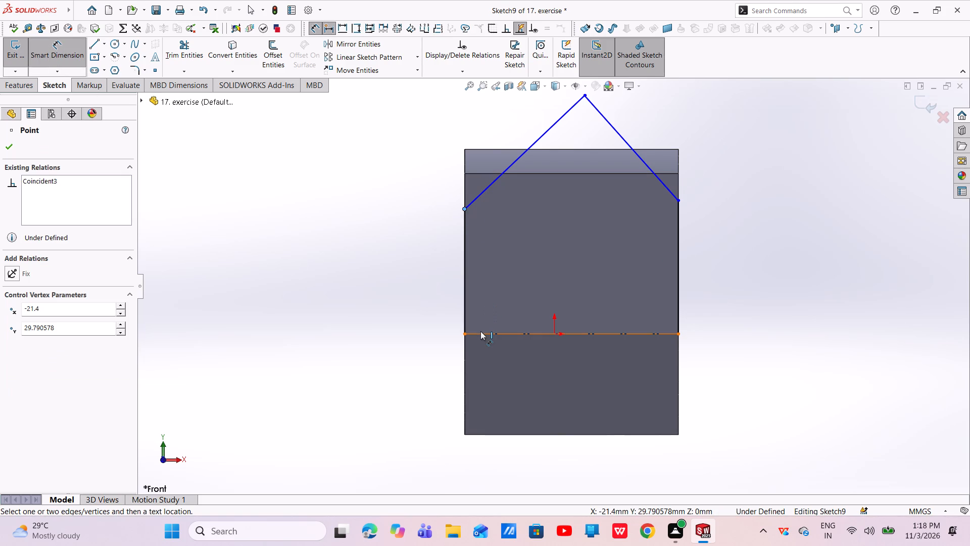
pyautogui.click(480, 333)
pyautogui.click(398, 377)
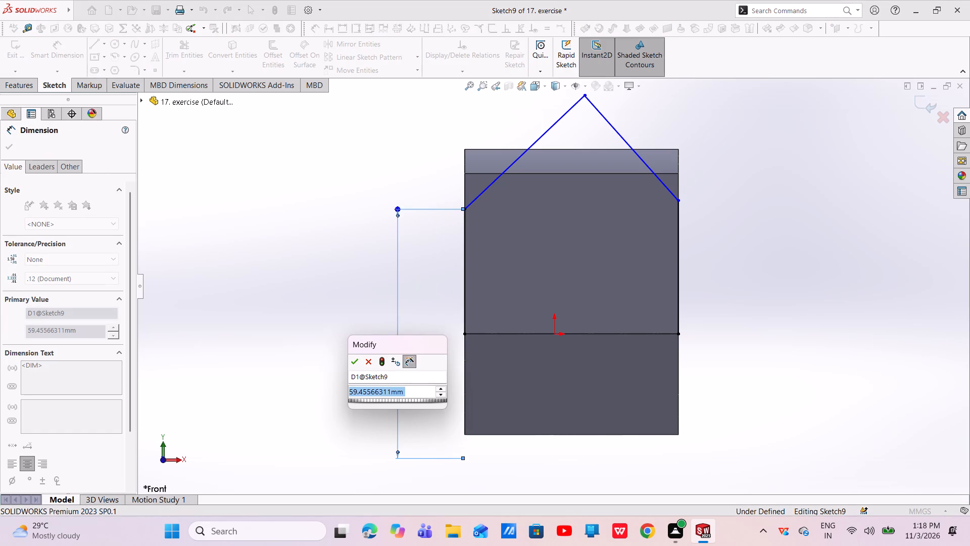
pyautogui.press('BackSpace')
pyautogui.write('40')
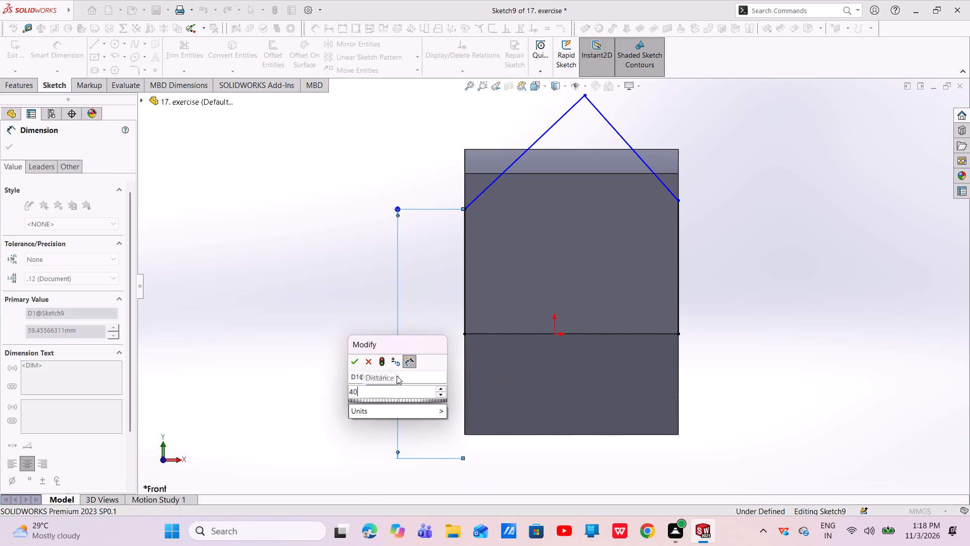
pyautogui.press('Return')
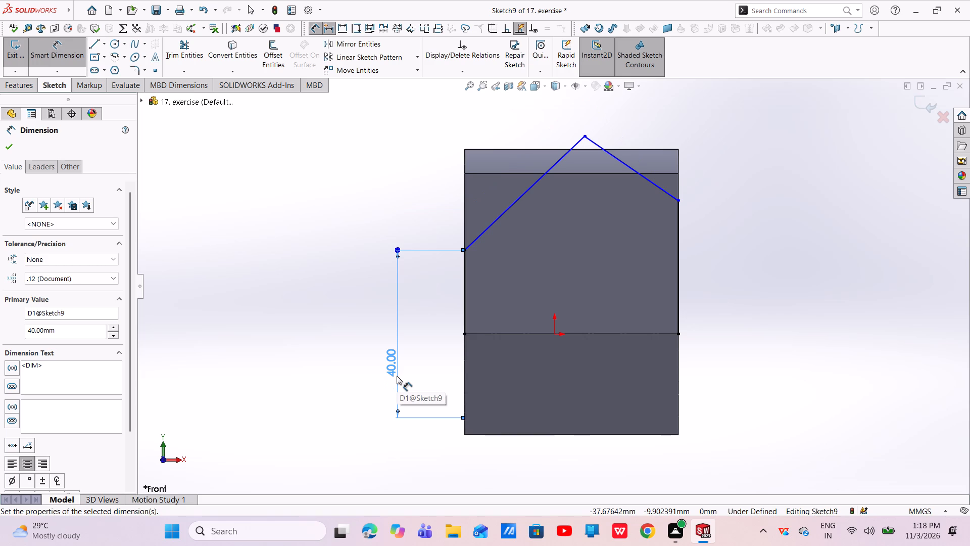
# Dimension the right shoulder point across the horizontal centerline as a 46 mm doubled distance.
pyautogui.click(681, 200)
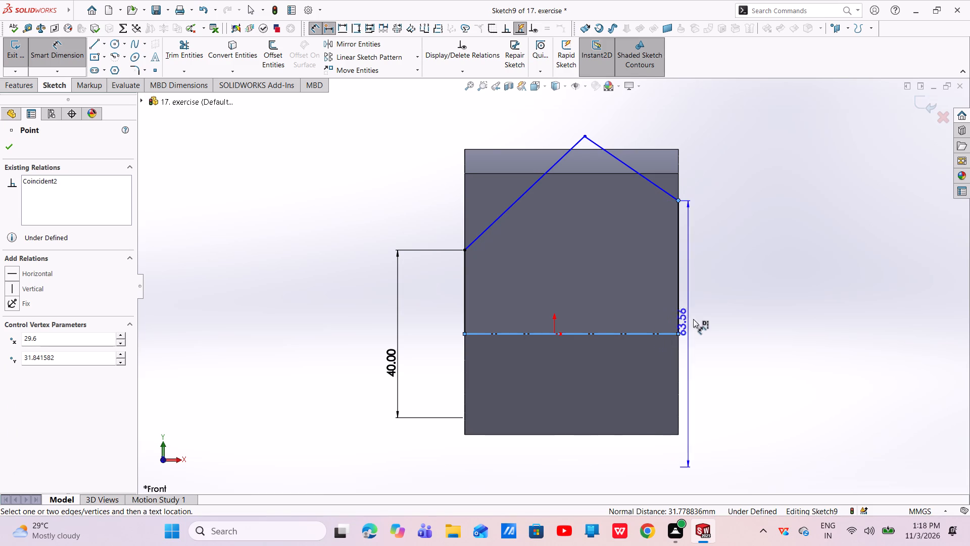
pyautogui.click(729, 293)
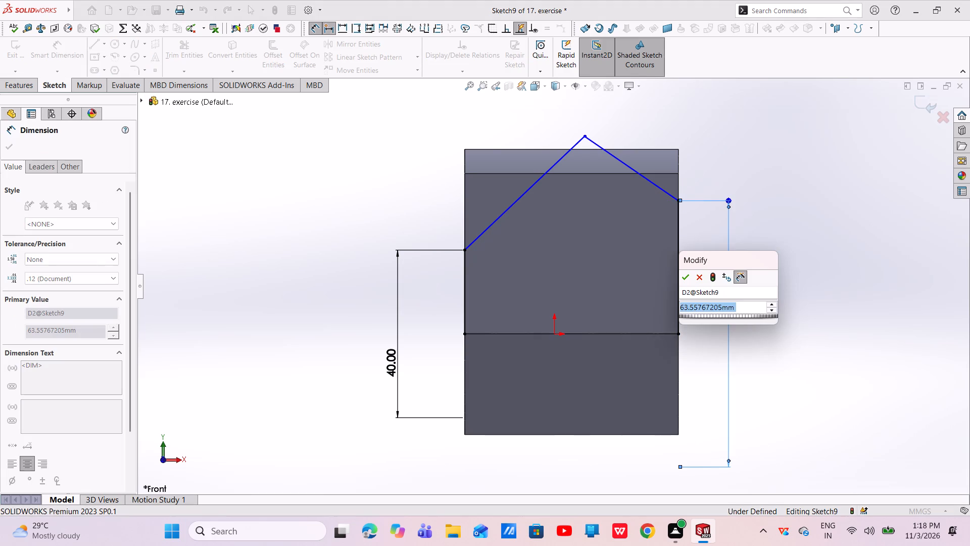
pyautogui.press('BackSpace')
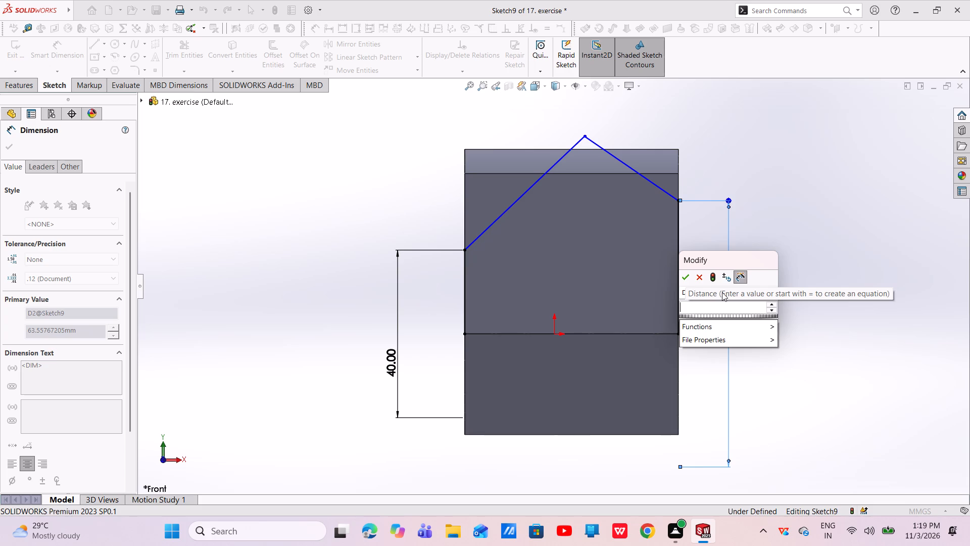
pyautogui.write('46')
pyautogui.press('Return')
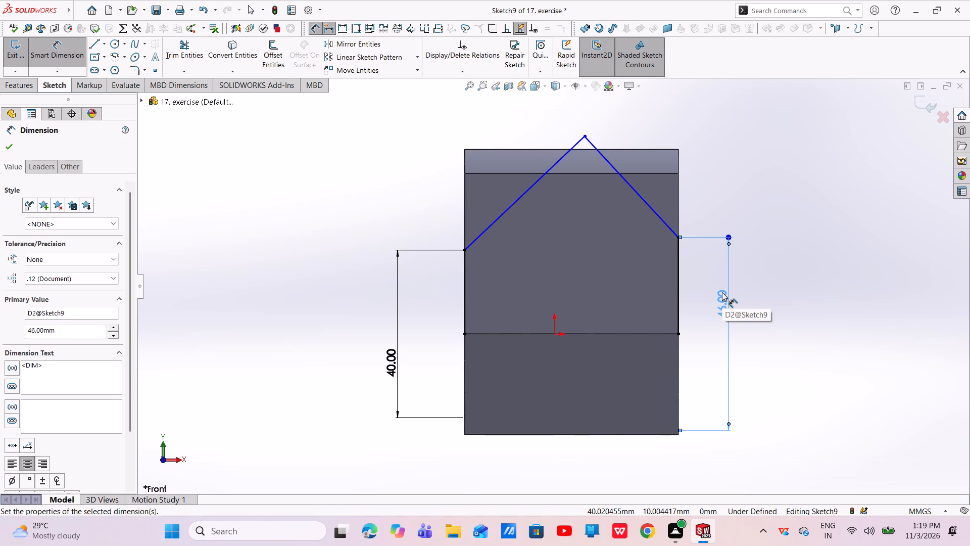
# Dimension the angle between the right sloping line and the horizontal centerline as 42°.
pyautogui.click(652, 209)
pyautogui.click(626, 276)
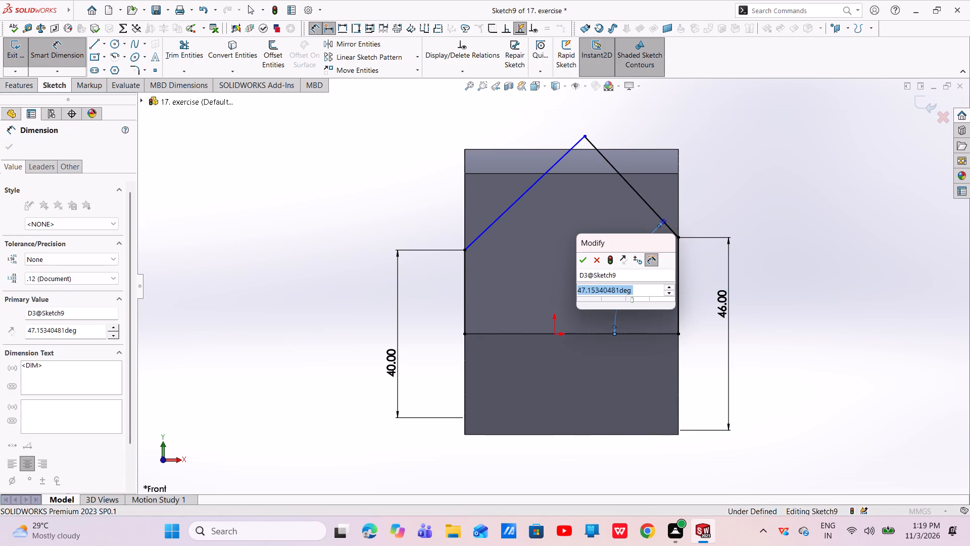
pyautogui.press('BackSpace')
pyautogui.press('1')
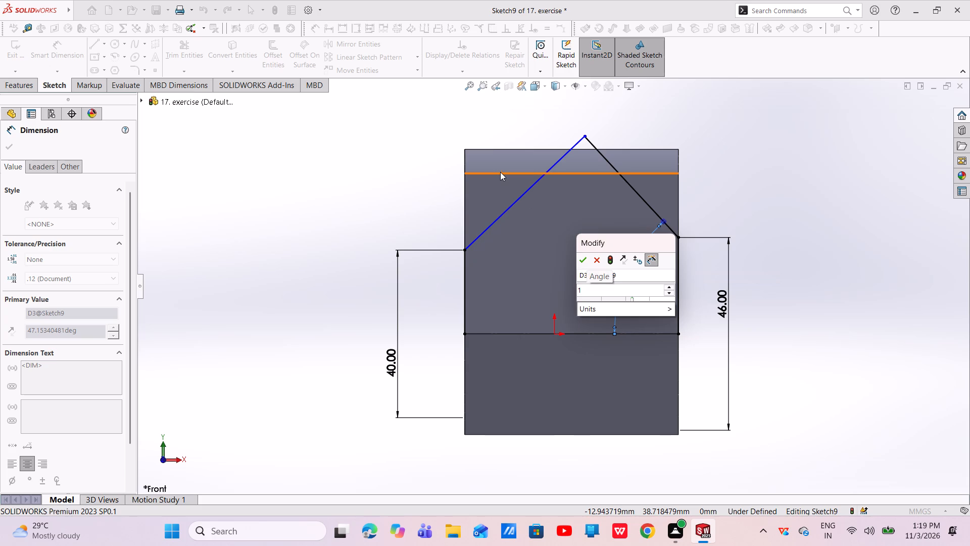
pyautogui.press('BackSpace')
pyautogui.press('4')
pyautogui.press('2')
pyautogui.press('Return')
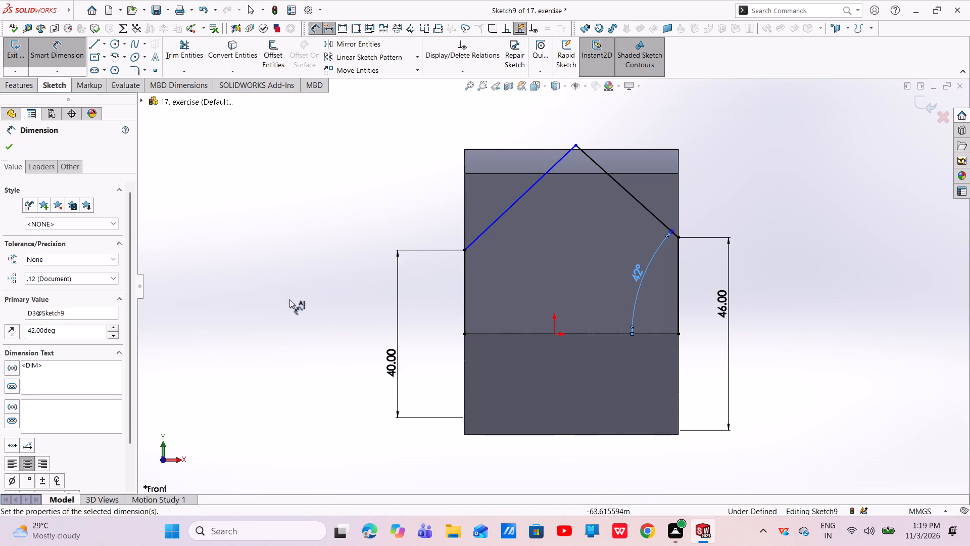
# Dimension the angle between the left sloping line and the left vertical line as 28° and finish dimensioning.
pyautogui.click(463, 282)
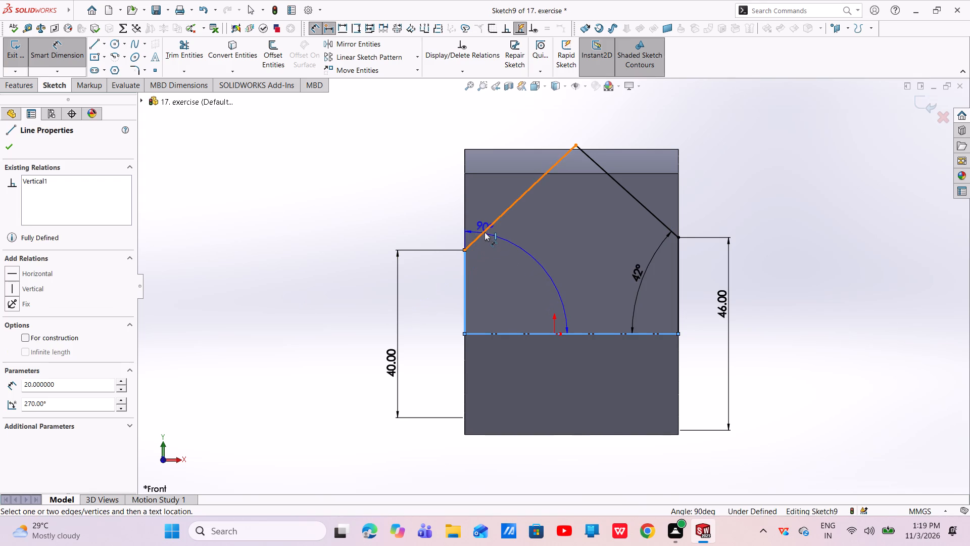
pyautogui.click(485, 230)
pyautogui.click(467, 177)
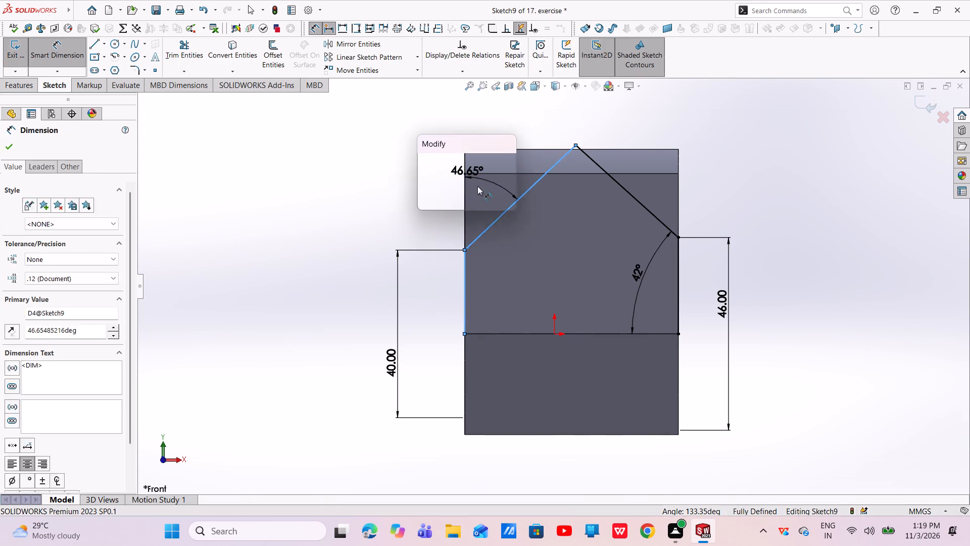
pyautogui.press('BackSpace')
pyautogui.write('28')
pyautogui.press('Return')
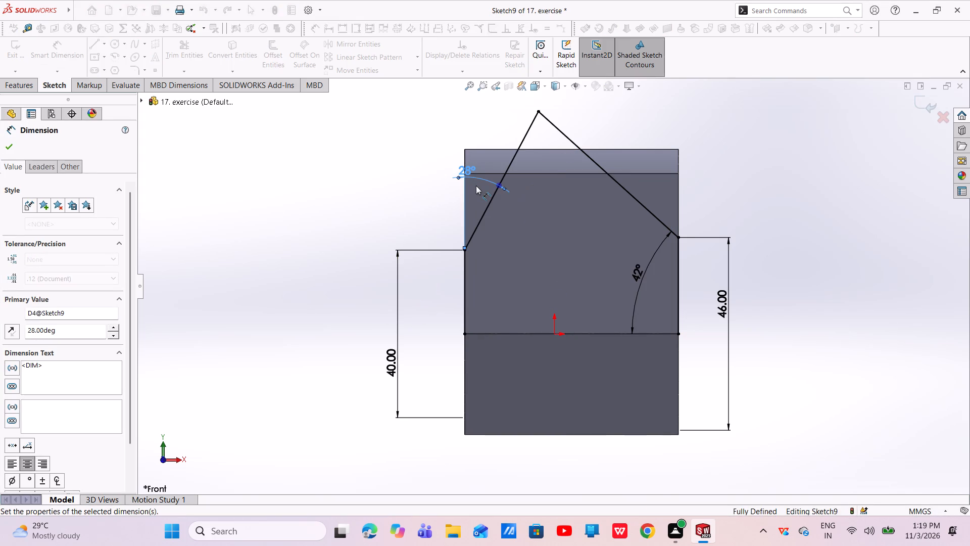
pyautogui.click(7, 151)
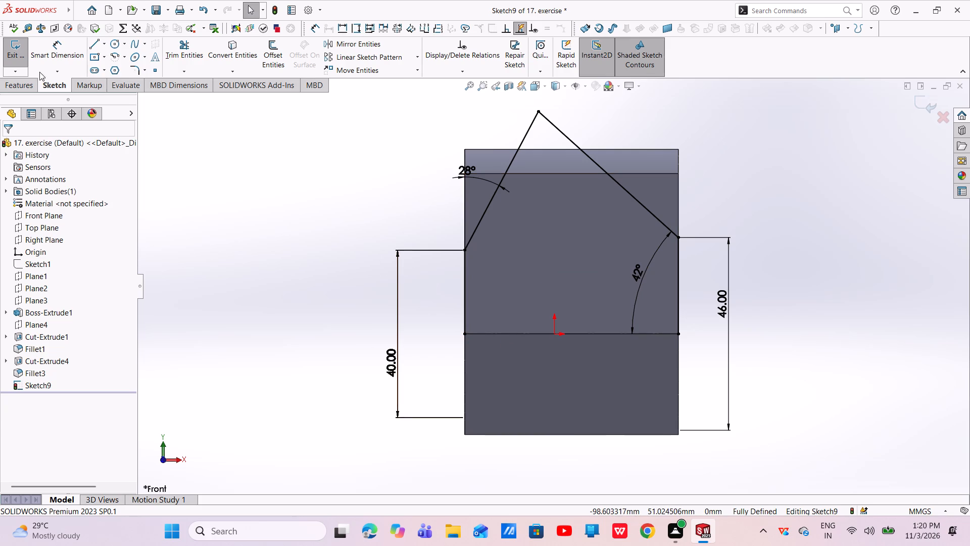
# Set up a Revolved Cut of the profile about the horizontal construction line, letting the open sketch be closed automatically.
pyautogui.click(21, 87)
pyautogui.click(243, 56)
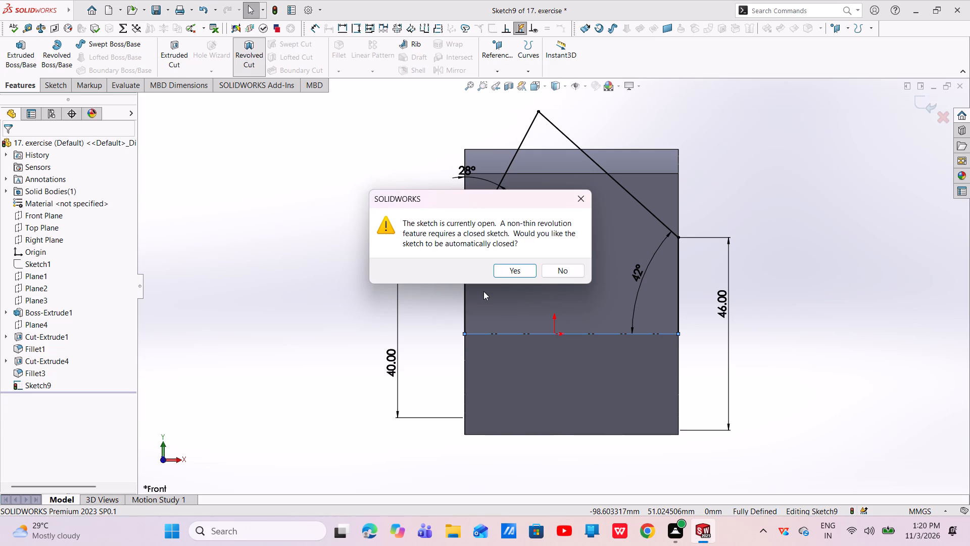
pyautogui.click(526, 271)
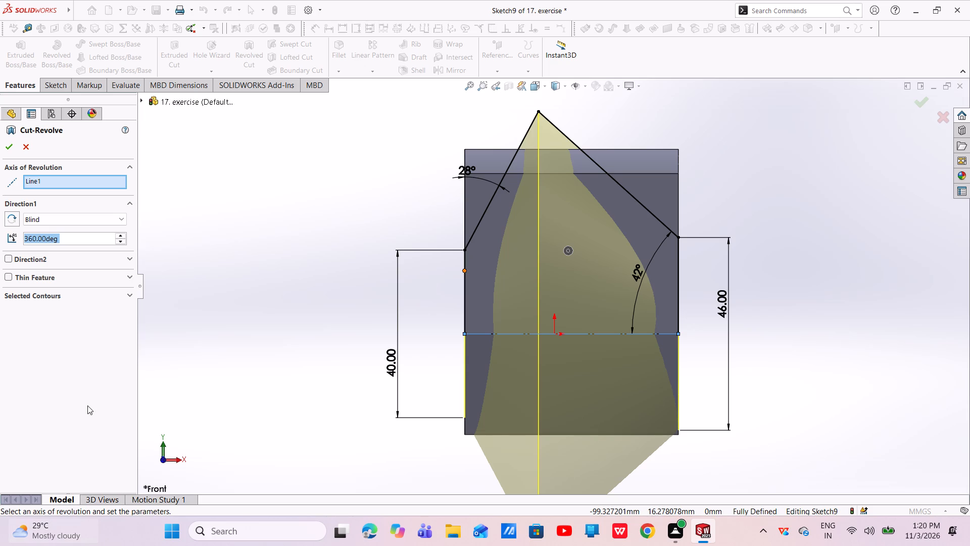
pyautogui.click(119, 218)
pyautogui.click(119, 218)
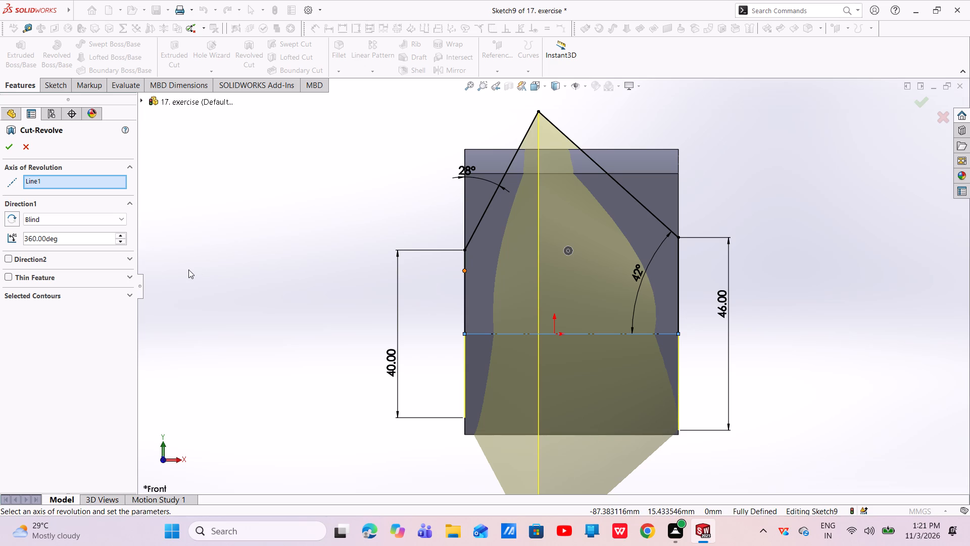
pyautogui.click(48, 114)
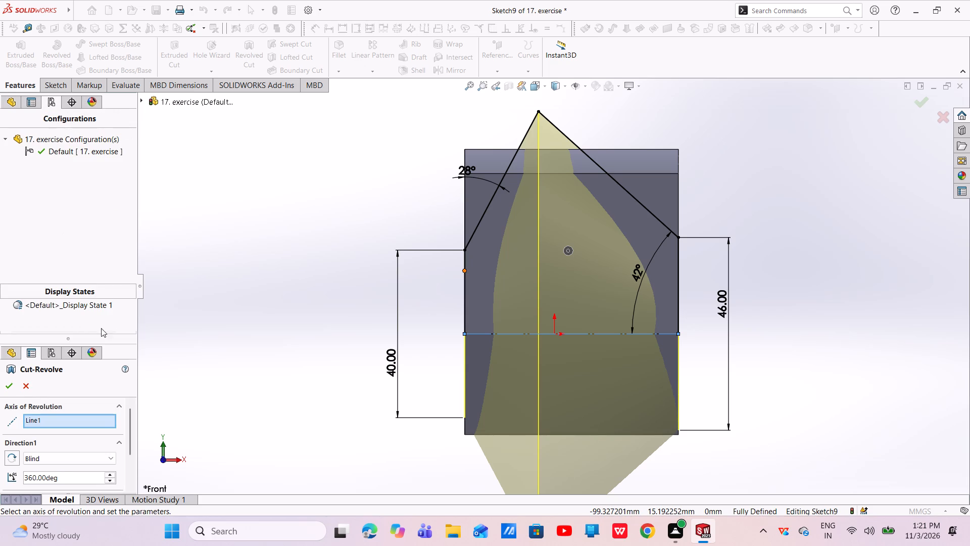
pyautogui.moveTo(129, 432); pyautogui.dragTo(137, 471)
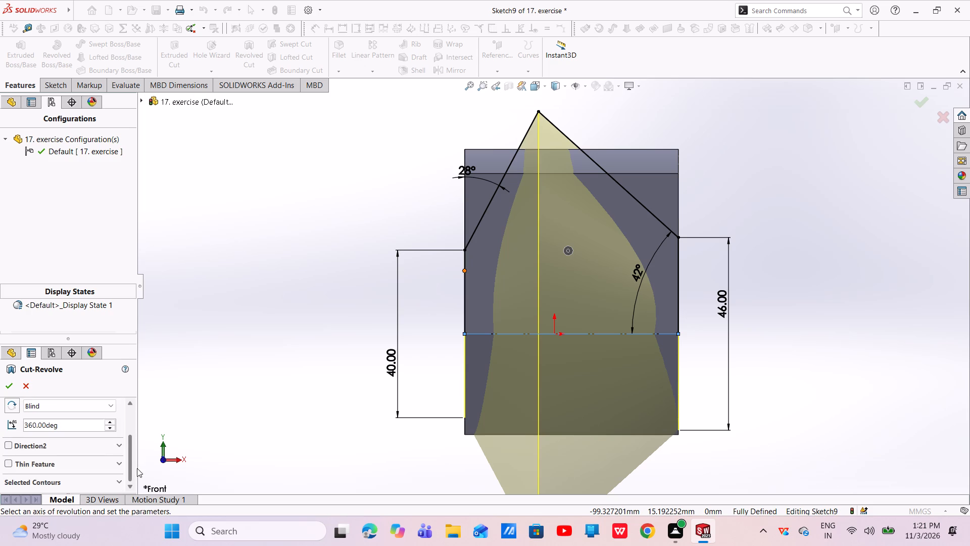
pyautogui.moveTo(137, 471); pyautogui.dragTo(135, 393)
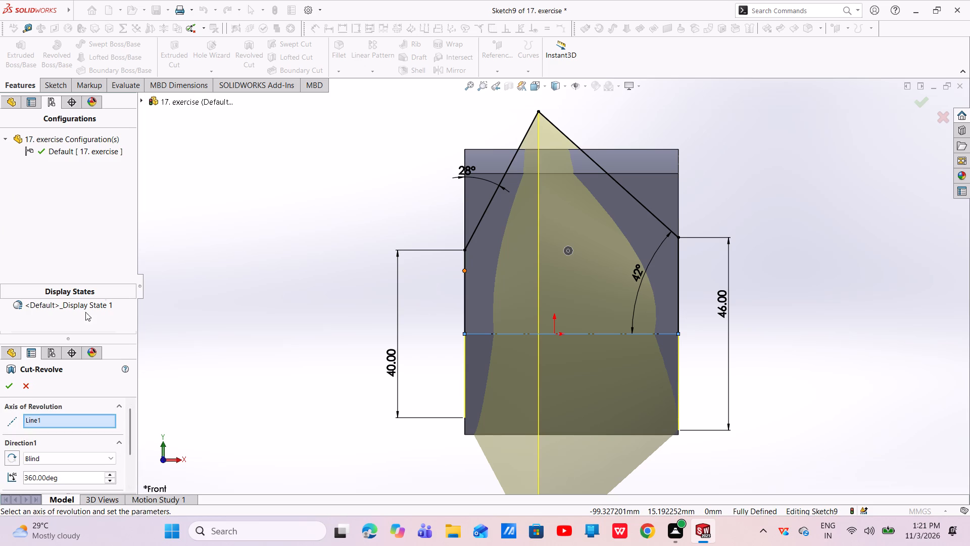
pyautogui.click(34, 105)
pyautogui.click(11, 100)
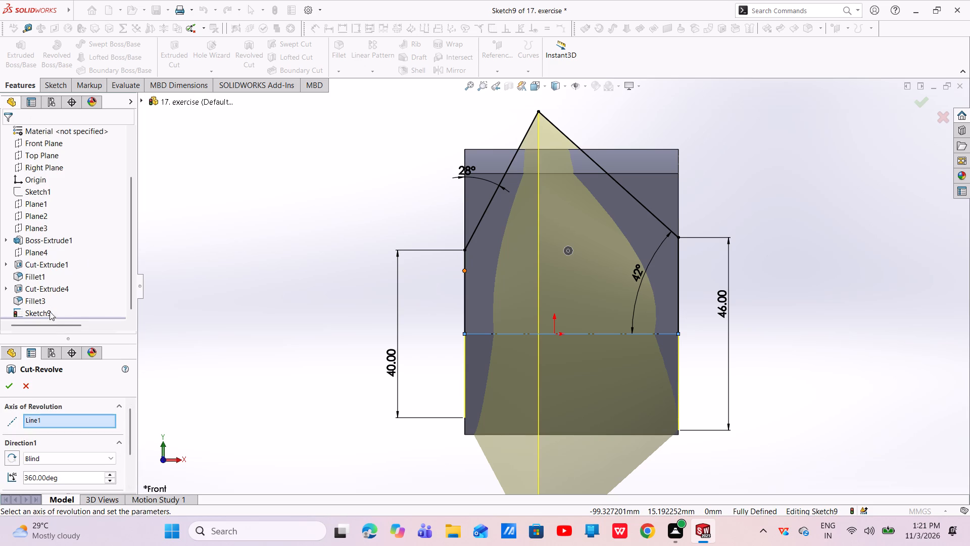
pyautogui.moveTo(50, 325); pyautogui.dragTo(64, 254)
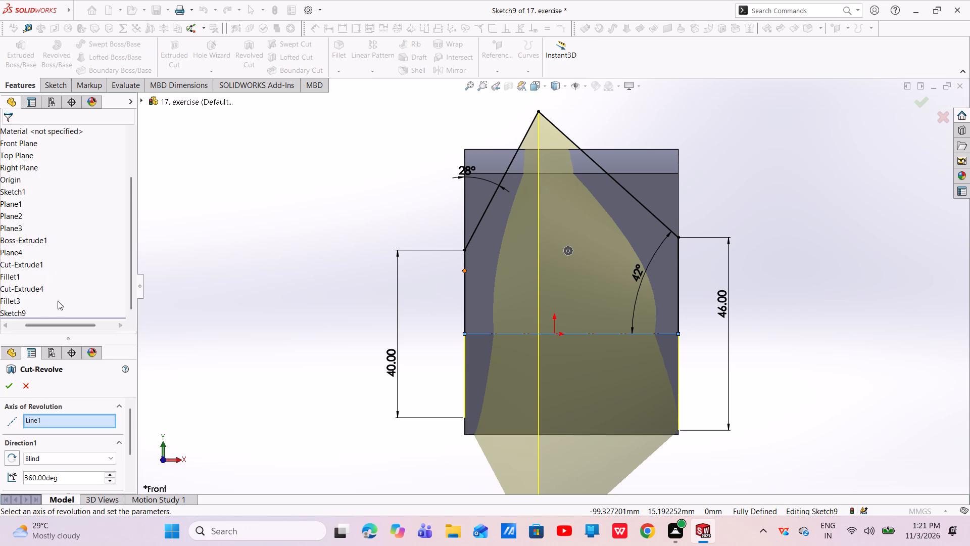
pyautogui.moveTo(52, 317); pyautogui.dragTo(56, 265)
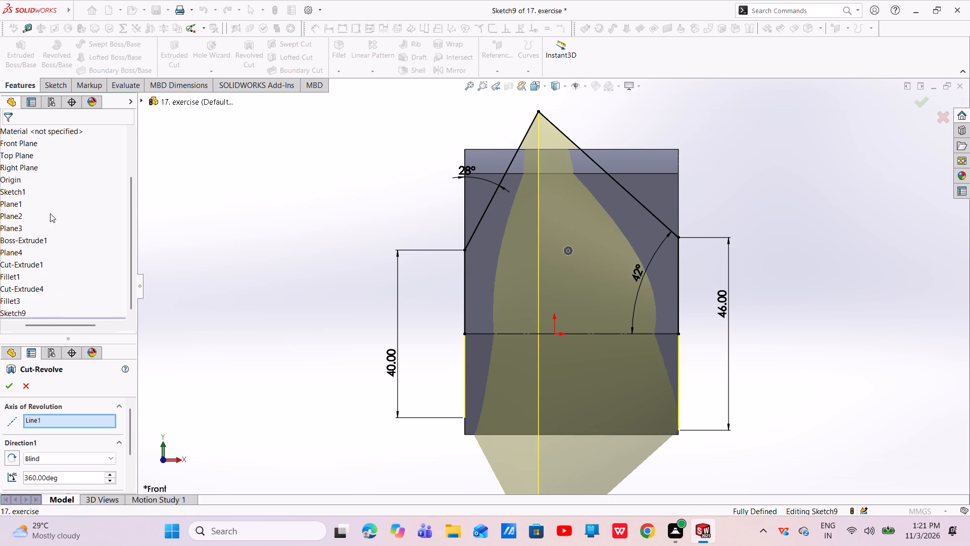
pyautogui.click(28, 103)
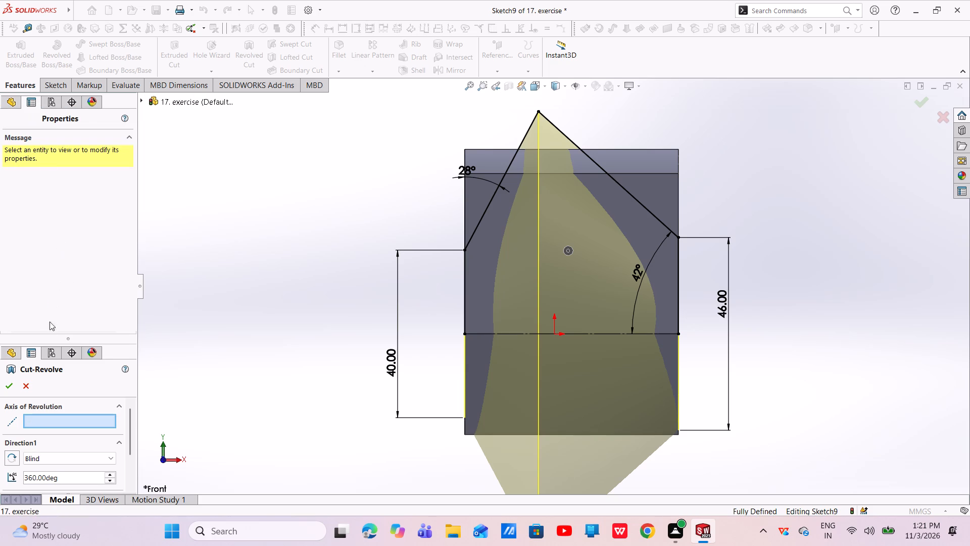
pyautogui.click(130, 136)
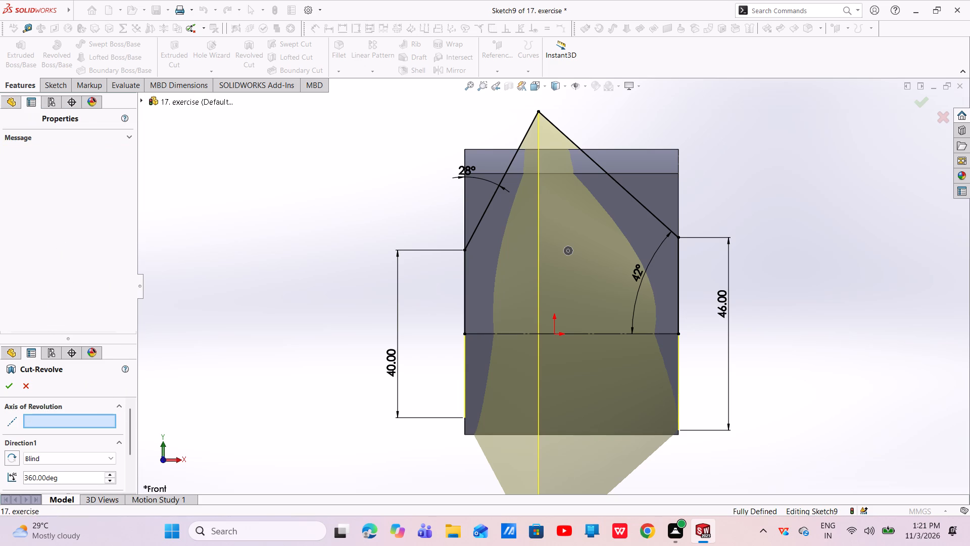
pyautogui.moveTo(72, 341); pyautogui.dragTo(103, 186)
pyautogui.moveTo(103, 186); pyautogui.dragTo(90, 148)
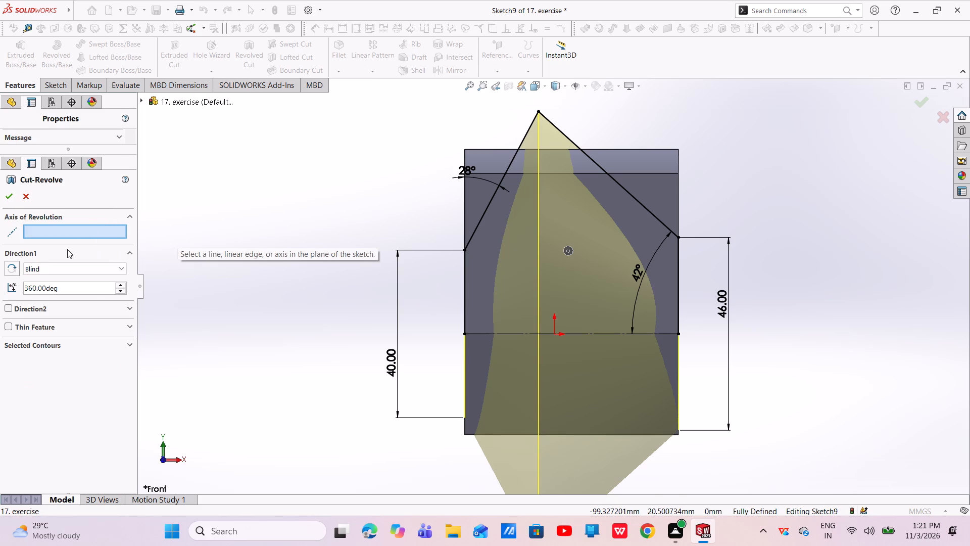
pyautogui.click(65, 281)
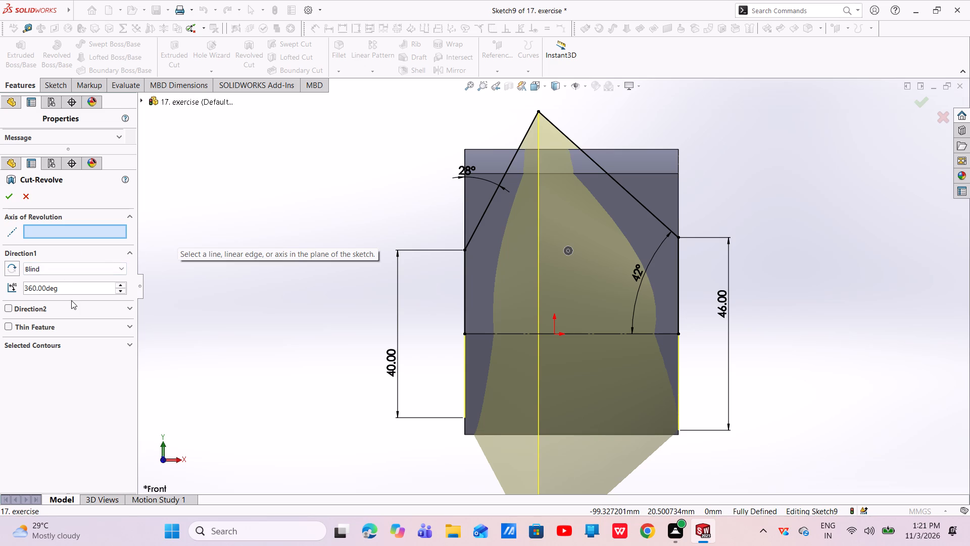
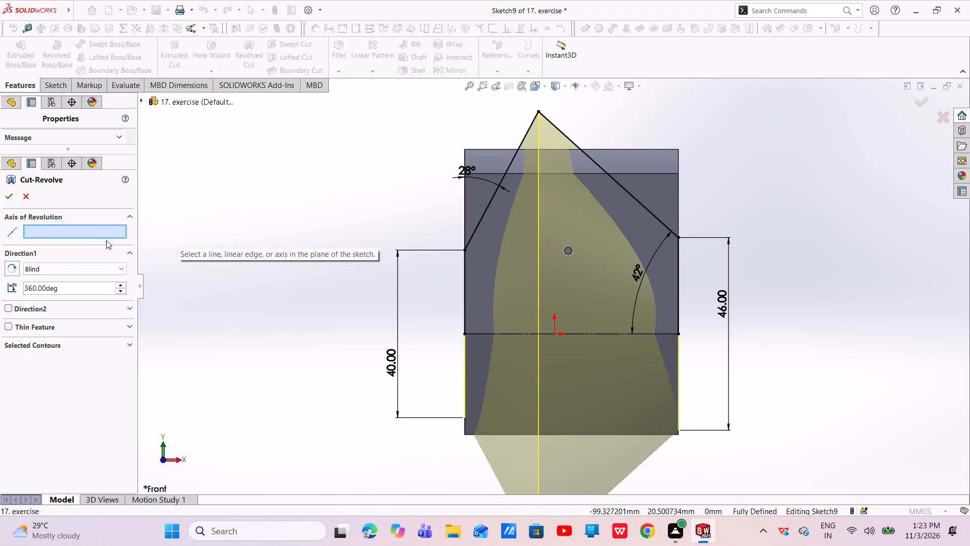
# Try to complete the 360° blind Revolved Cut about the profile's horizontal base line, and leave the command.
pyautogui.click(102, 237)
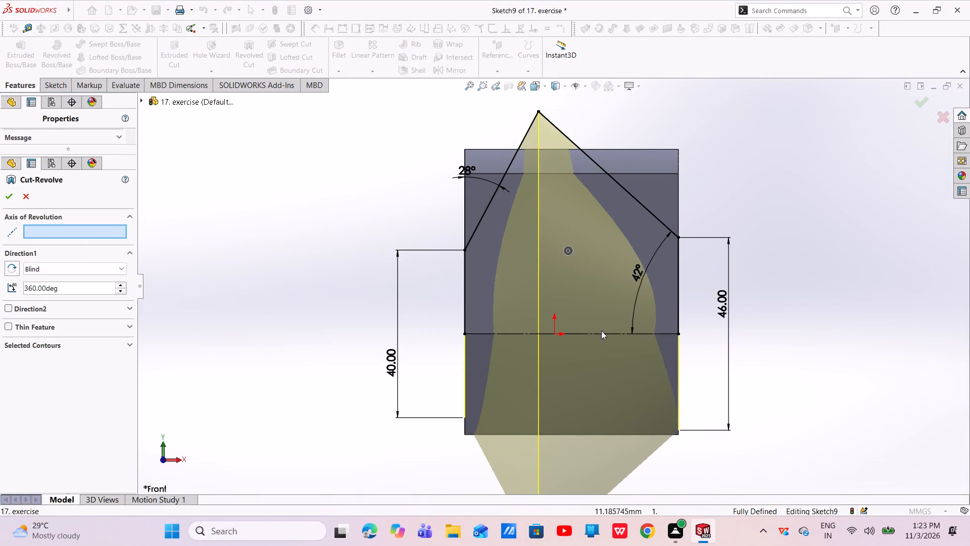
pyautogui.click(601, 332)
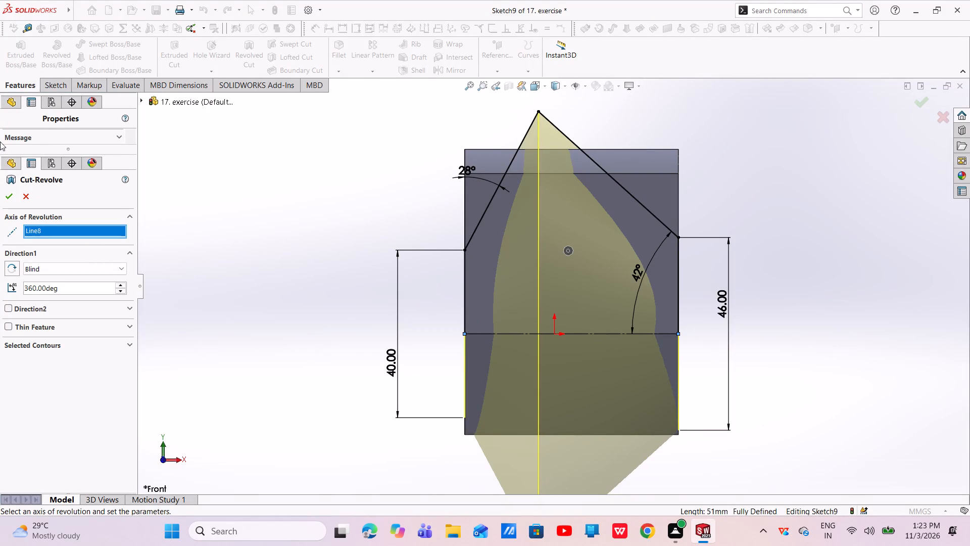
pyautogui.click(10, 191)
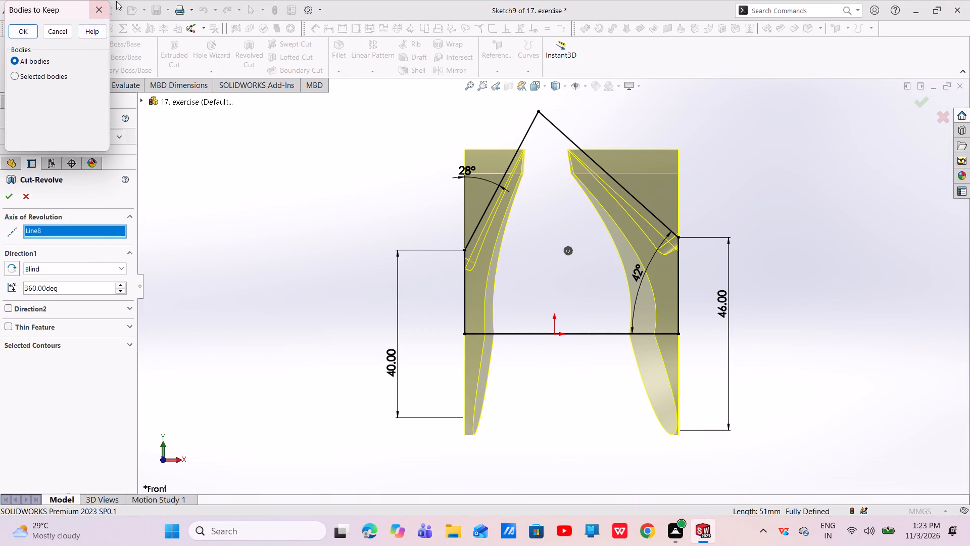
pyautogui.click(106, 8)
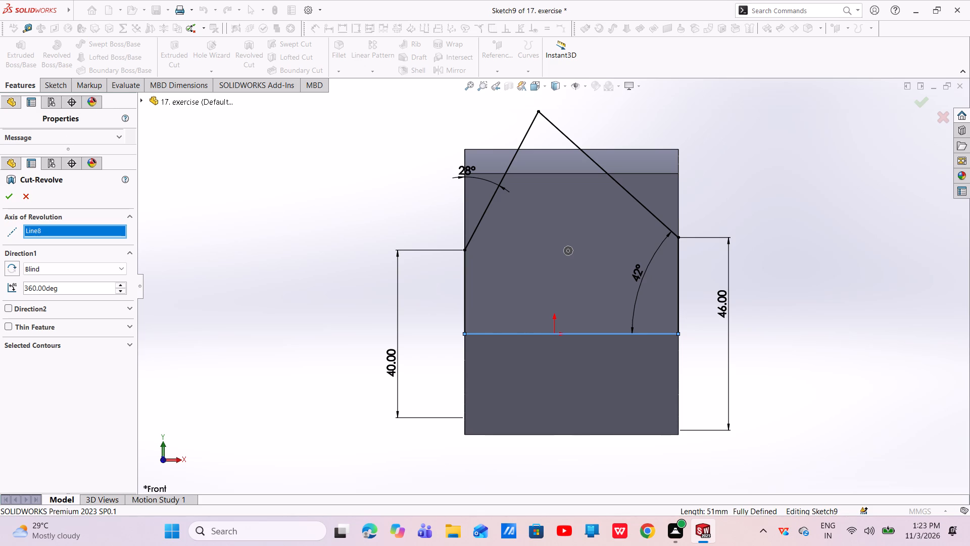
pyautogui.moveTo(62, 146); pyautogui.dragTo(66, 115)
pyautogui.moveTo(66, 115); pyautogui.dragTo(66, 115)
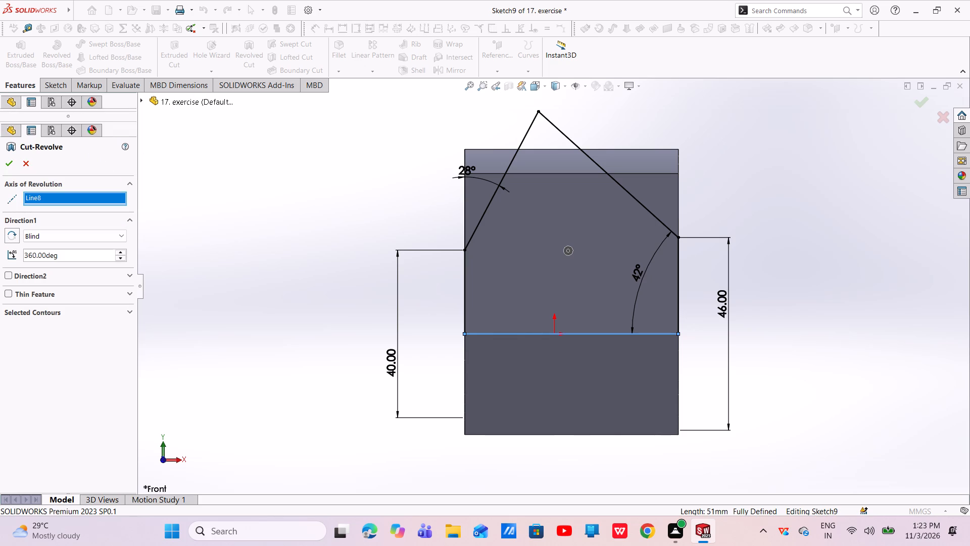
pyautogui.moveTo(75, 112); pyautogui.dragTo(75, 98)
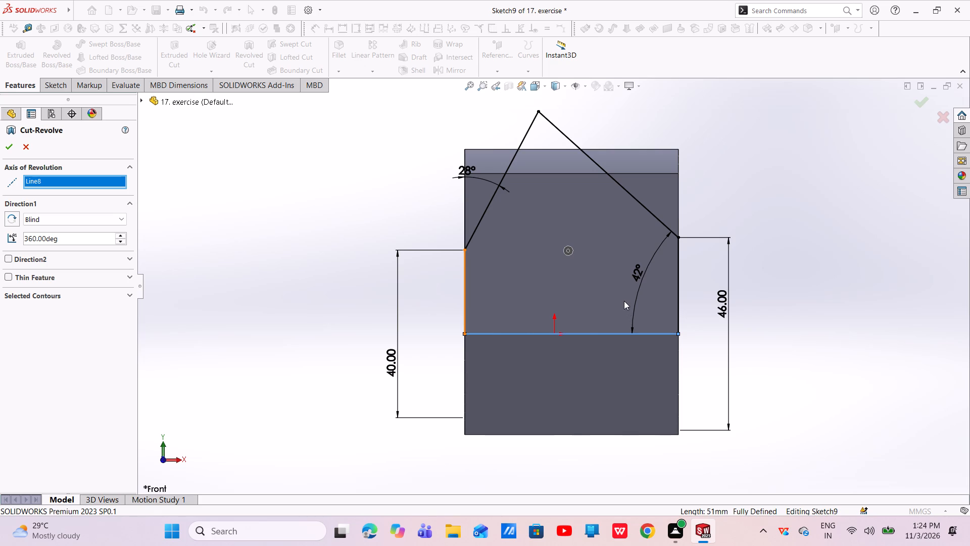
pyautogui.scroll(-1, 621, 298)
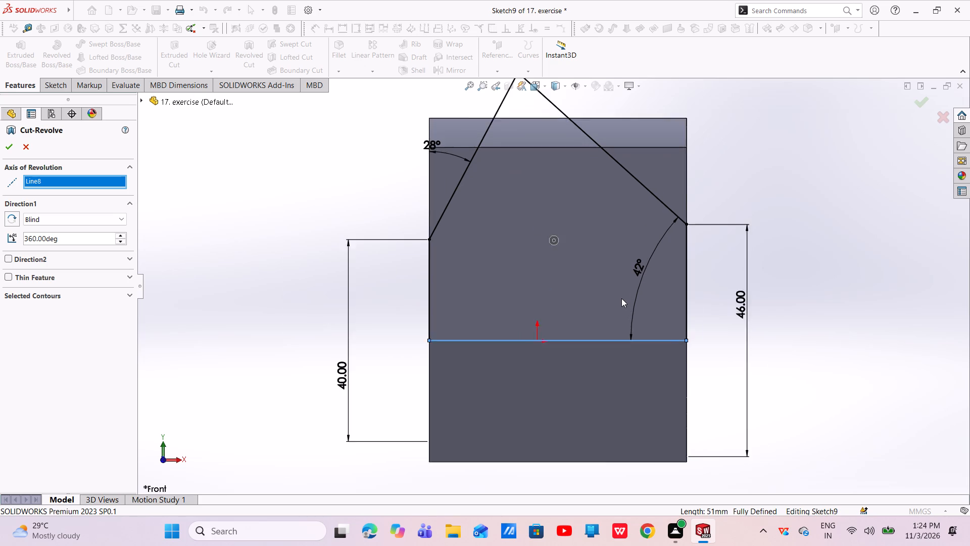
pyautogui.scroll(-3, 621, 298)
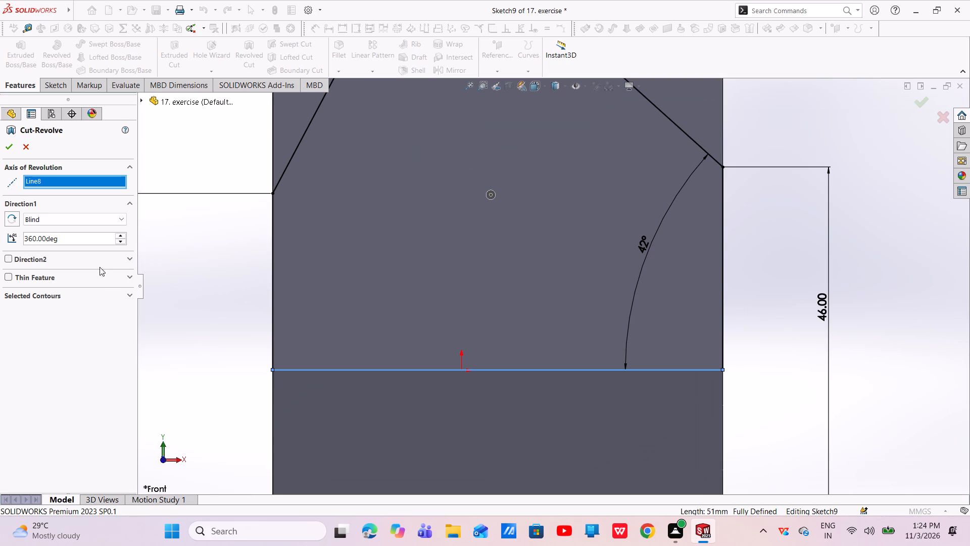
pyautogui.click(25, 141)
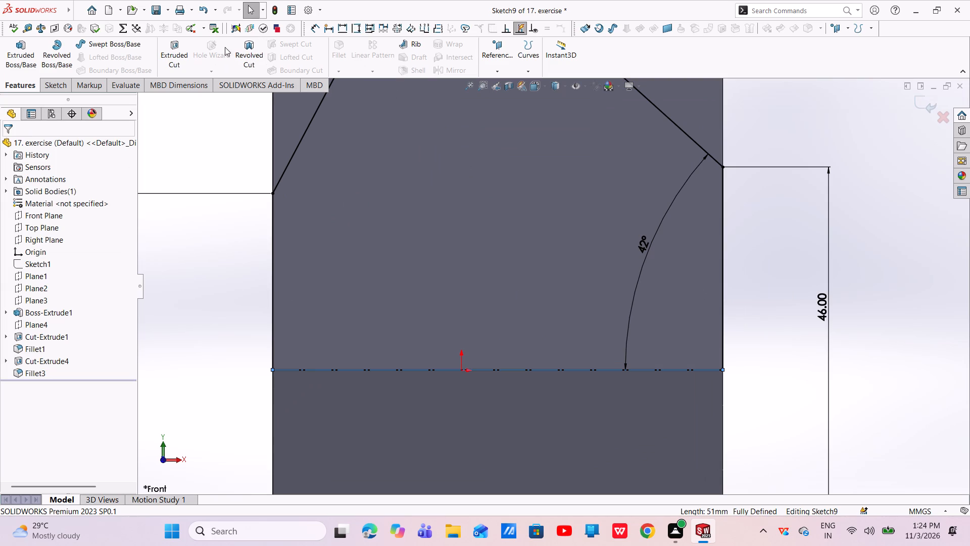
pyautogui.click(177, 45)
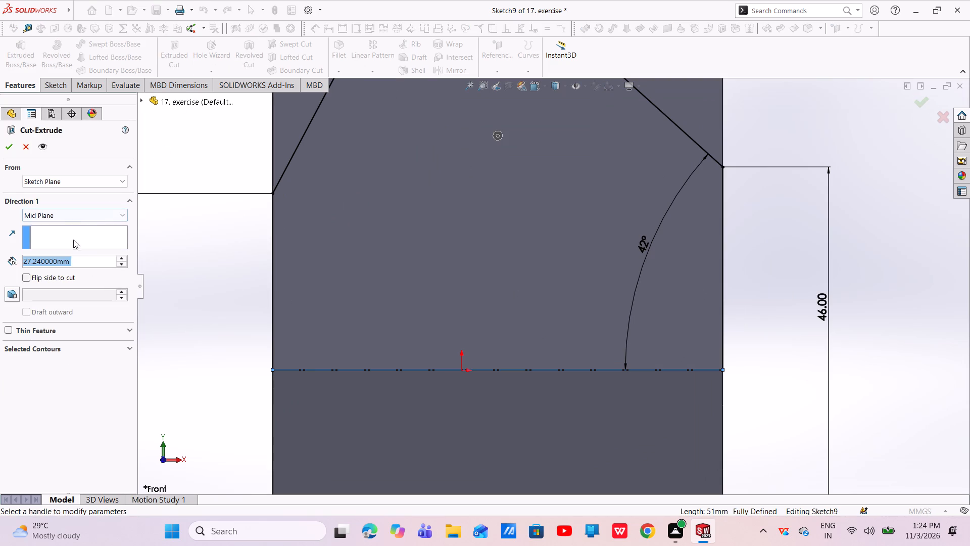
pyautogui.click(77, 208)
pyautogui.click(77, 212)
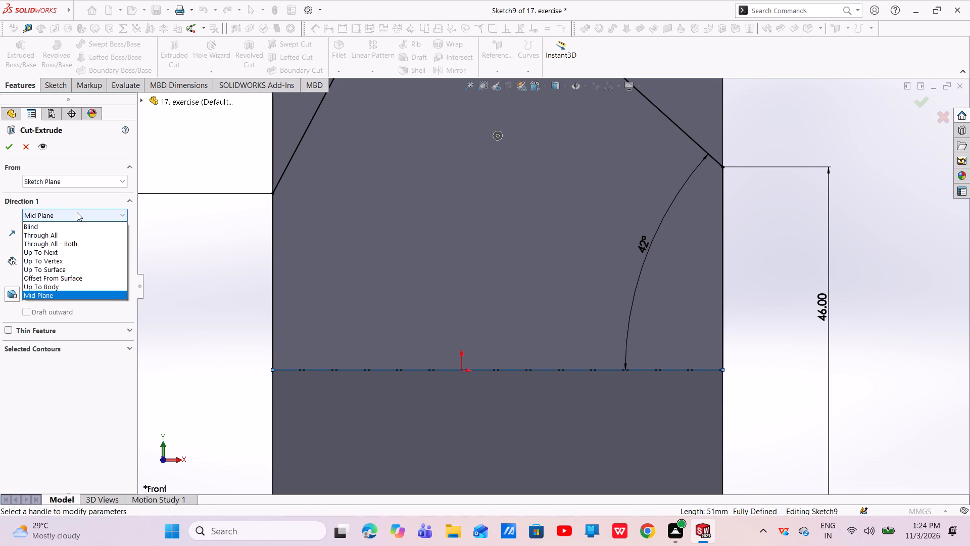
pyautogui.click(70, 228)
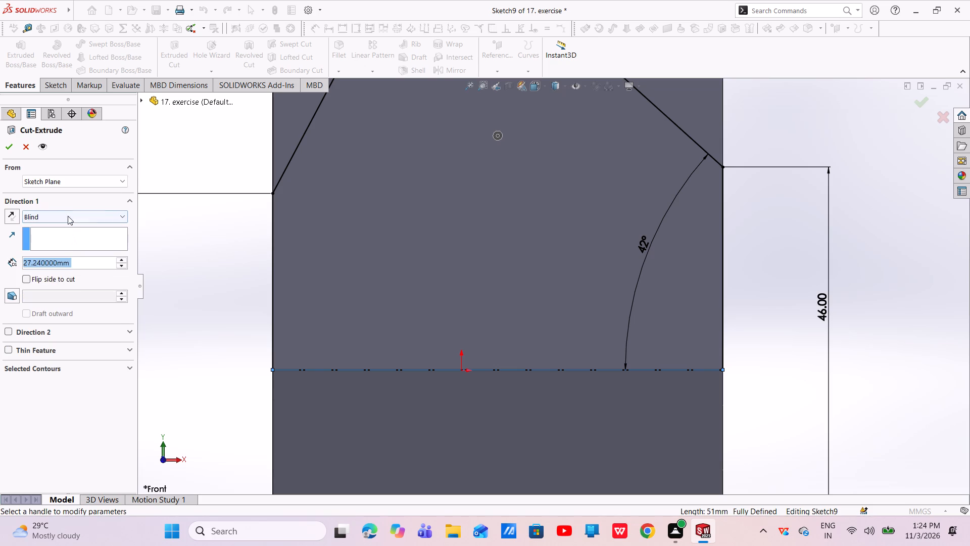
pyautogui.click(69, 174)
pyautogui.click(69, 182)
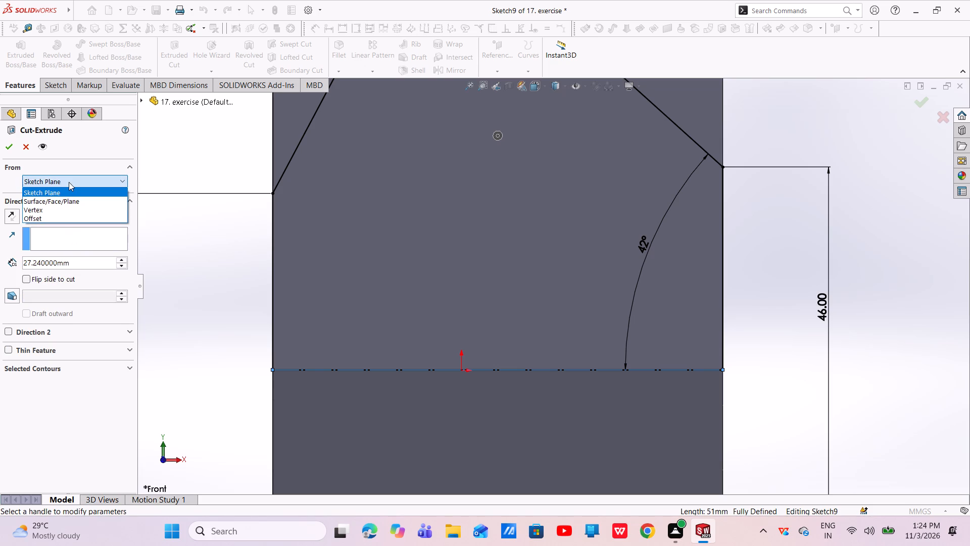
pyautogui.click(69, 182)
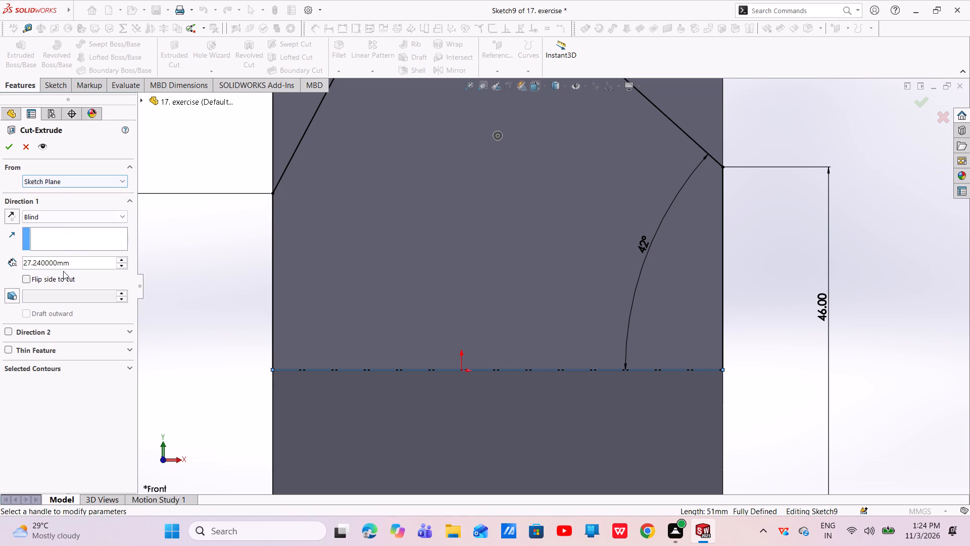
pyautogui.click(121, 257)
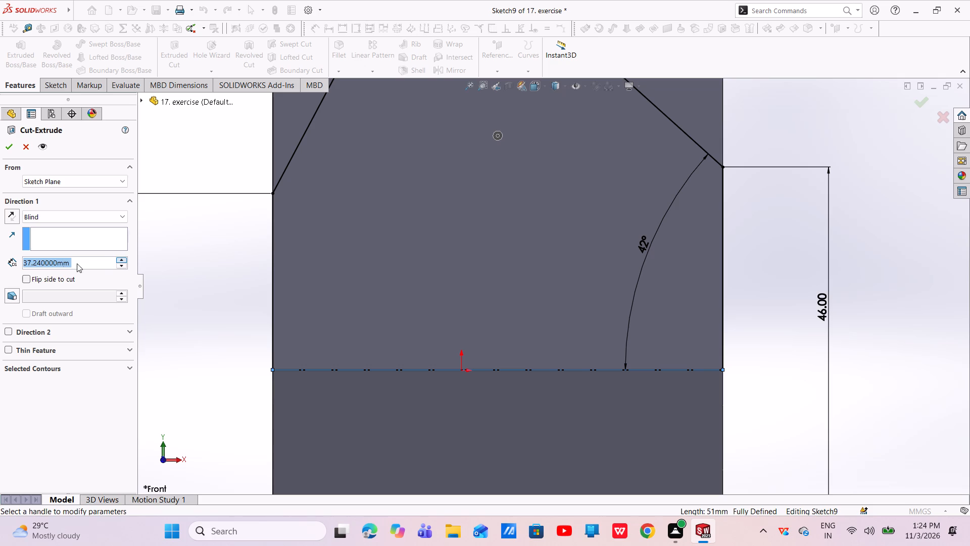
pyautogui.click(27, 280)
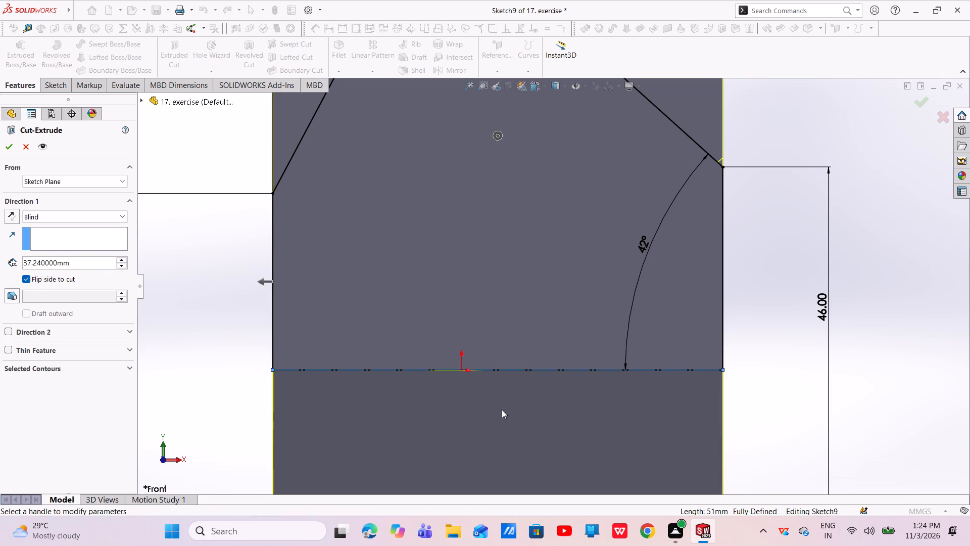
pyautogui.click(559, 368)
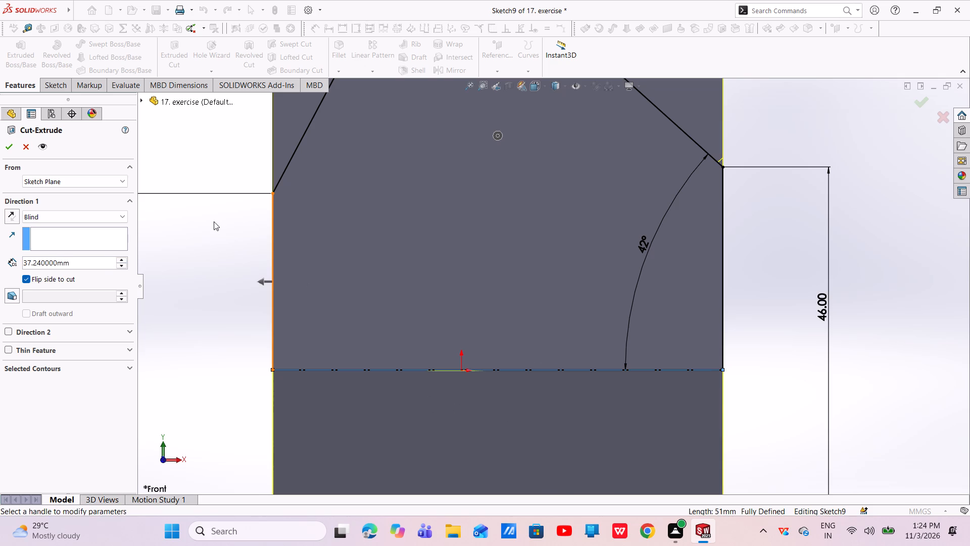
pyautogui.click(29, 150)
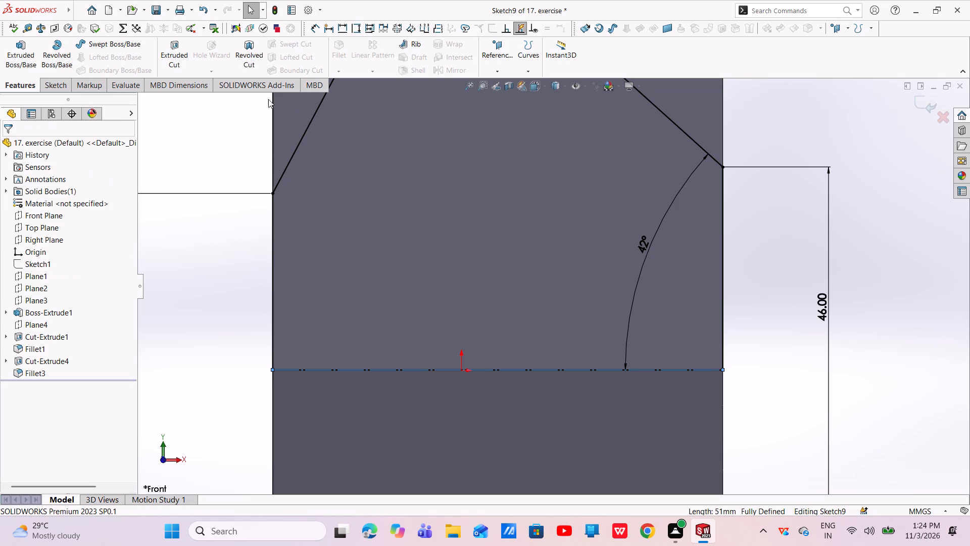
# Set up a 360° blind Revolved Cut with the closed profile as its selected contour and try to apply it.
pyautogui.click(255, 48)
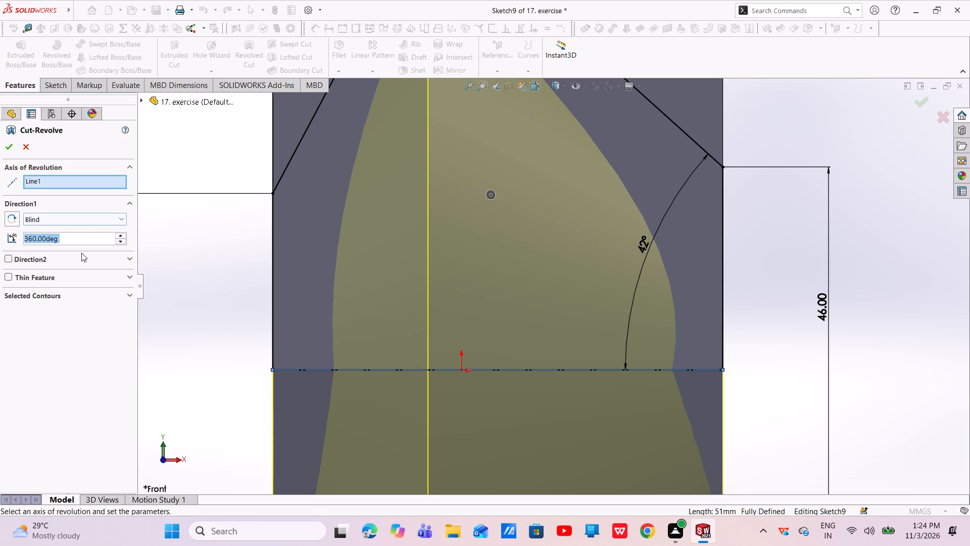
pyautogui.click(132, 258)
pyautogui.click(128, 256)
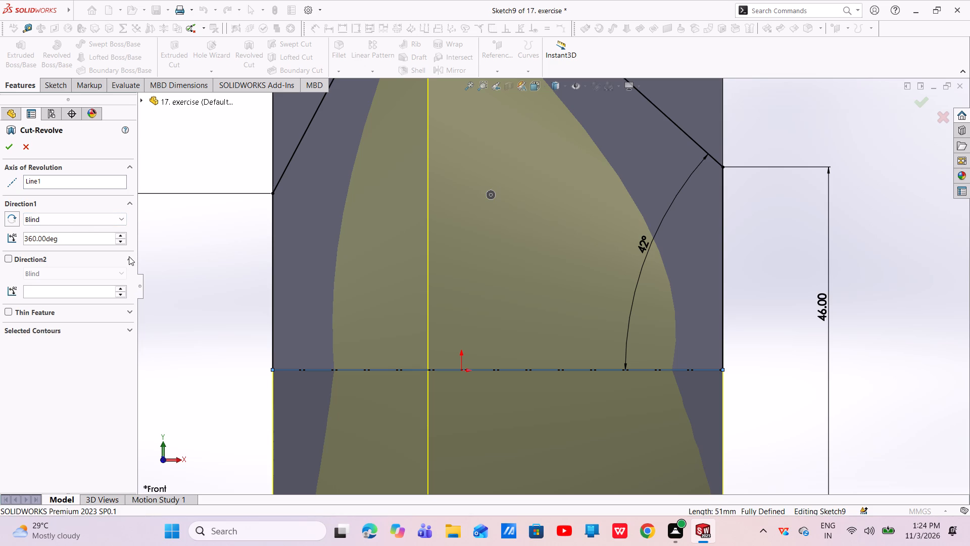
pyautogui.click(129, 256)
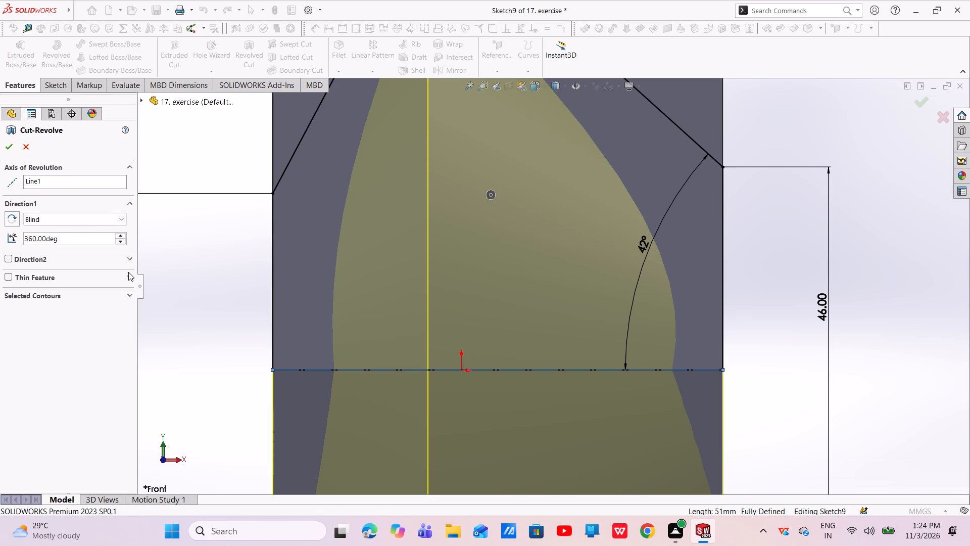
pyautogui.click(128, 275)
pyautogui.click(128, 275)
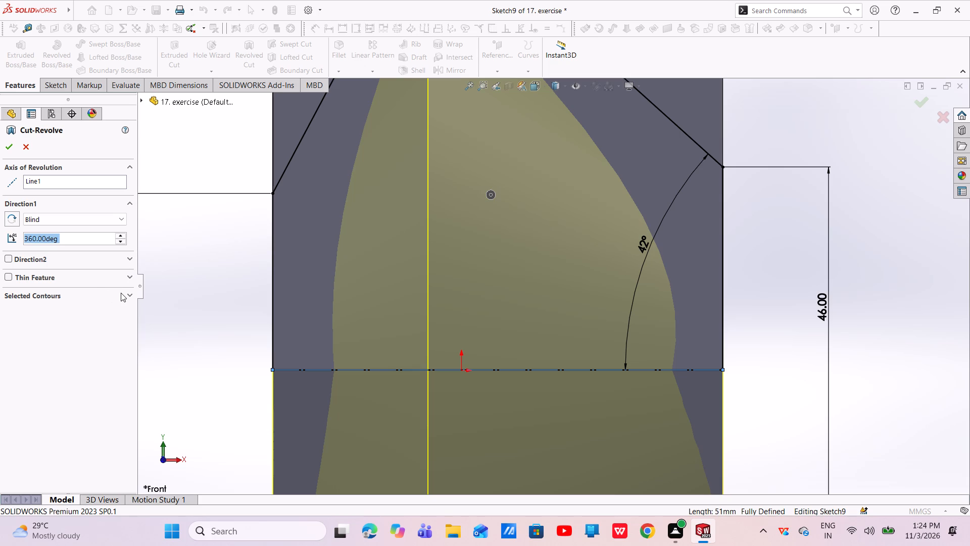
pyautogui.click(122, 293)
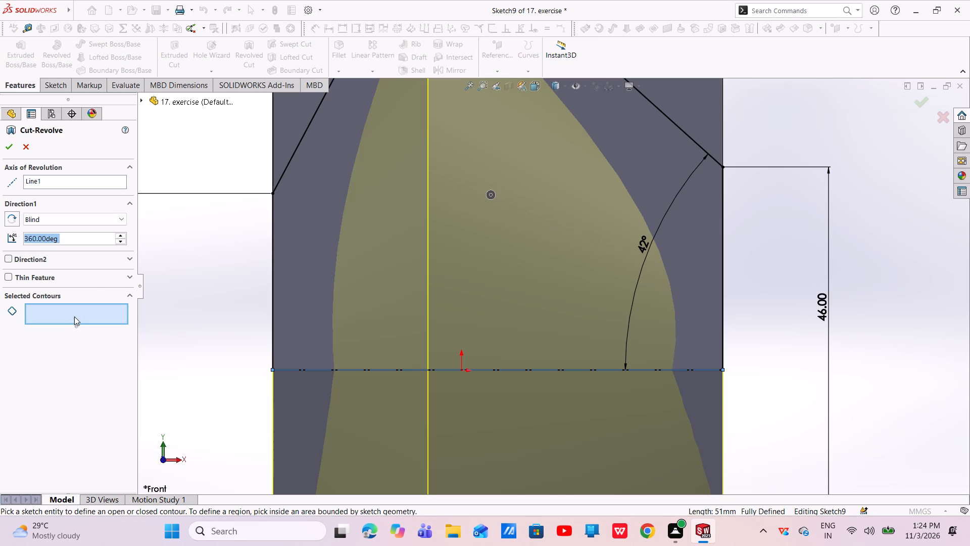
pyautogui.click(74, 314)
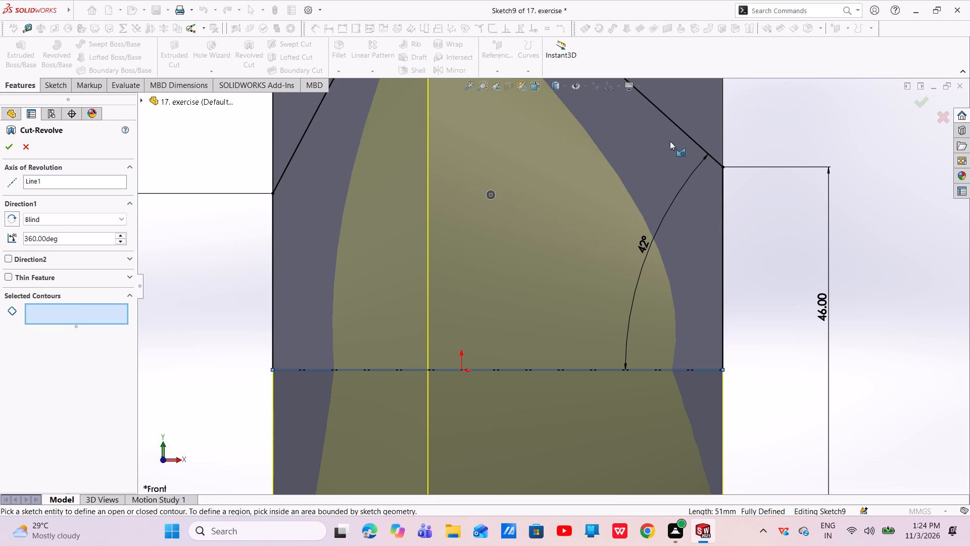
pyautogui.click(674, 123)
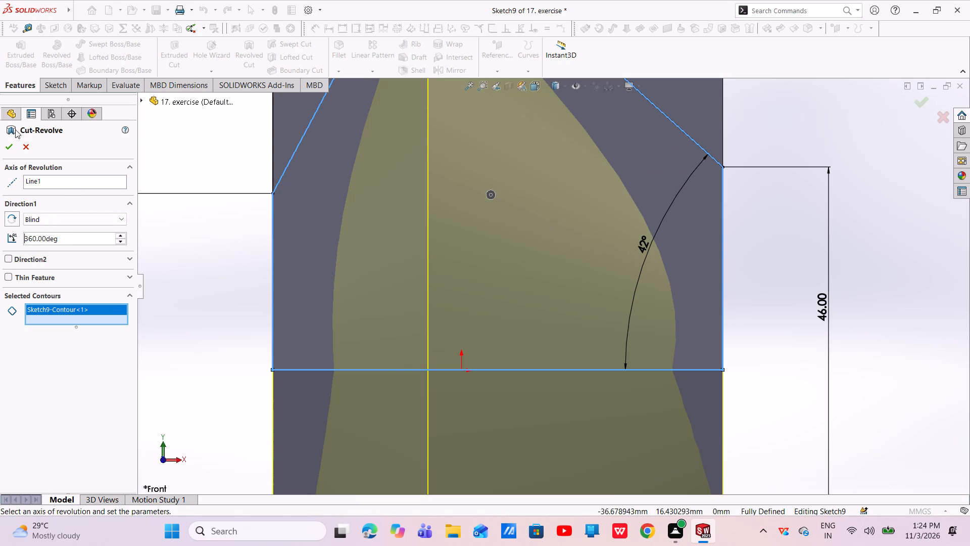
pyautogui.click(8, 147)
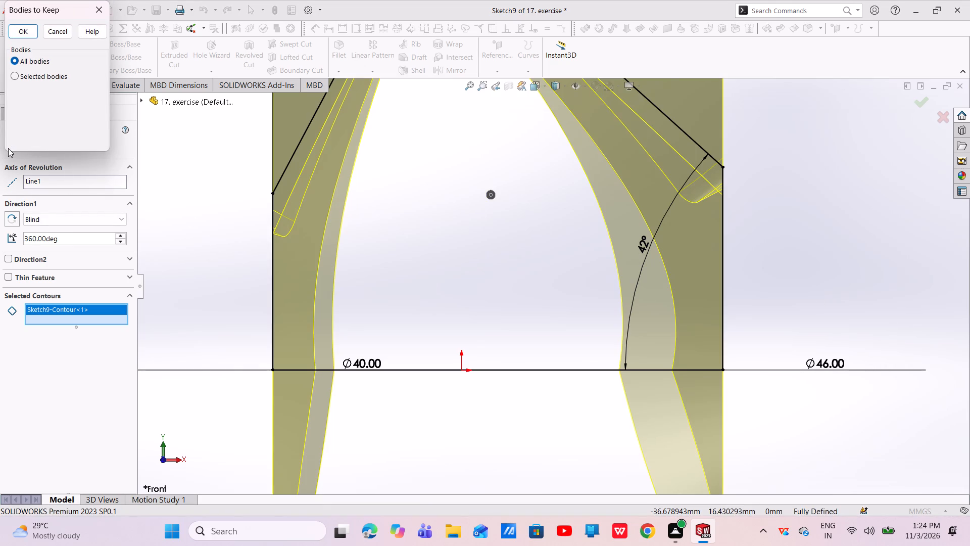
pyautogui.scroll(5, 459, 285)
pyautogui.click(108, 10)
pyautogui.scroll(3, 435, 287)
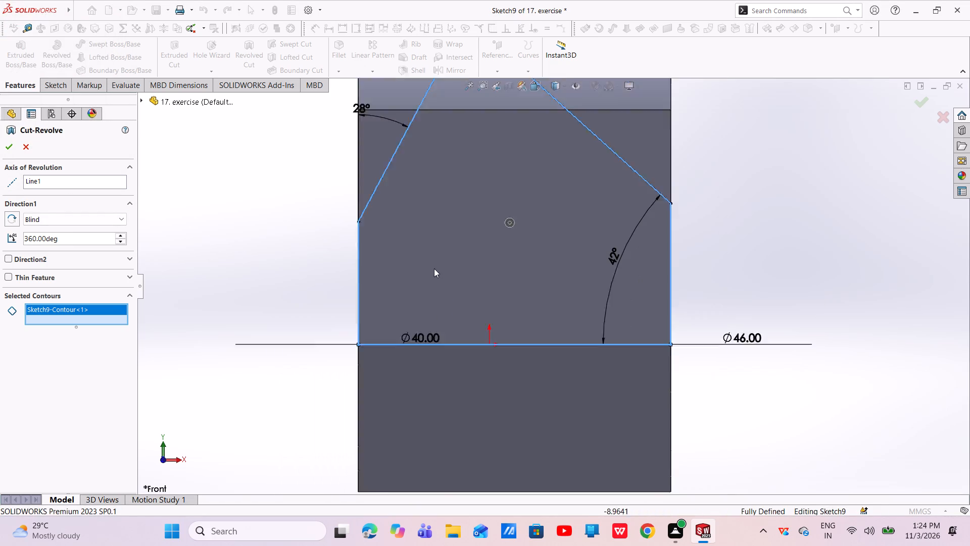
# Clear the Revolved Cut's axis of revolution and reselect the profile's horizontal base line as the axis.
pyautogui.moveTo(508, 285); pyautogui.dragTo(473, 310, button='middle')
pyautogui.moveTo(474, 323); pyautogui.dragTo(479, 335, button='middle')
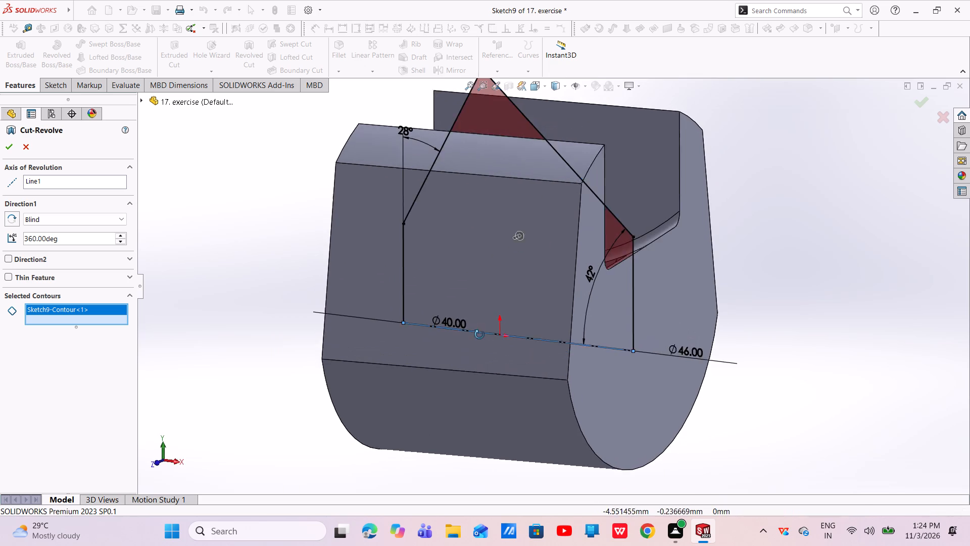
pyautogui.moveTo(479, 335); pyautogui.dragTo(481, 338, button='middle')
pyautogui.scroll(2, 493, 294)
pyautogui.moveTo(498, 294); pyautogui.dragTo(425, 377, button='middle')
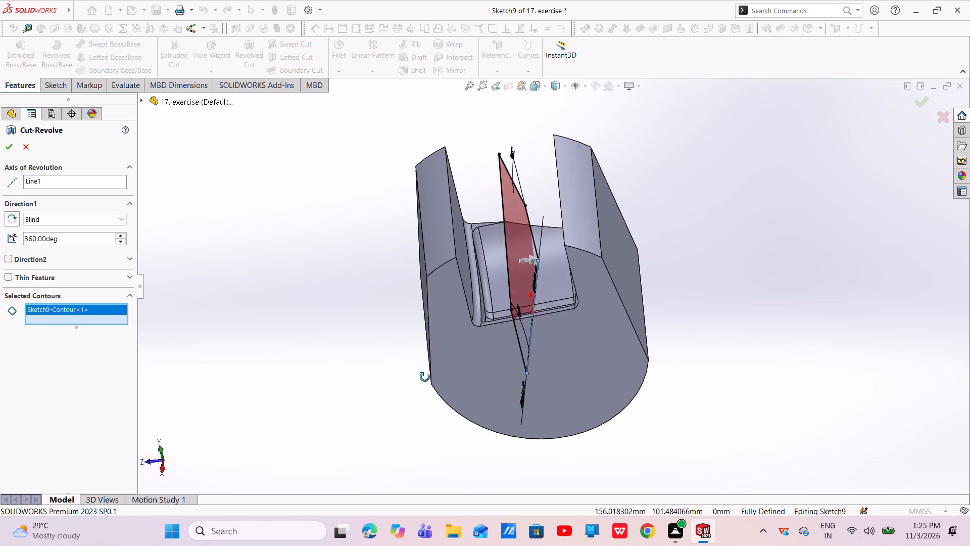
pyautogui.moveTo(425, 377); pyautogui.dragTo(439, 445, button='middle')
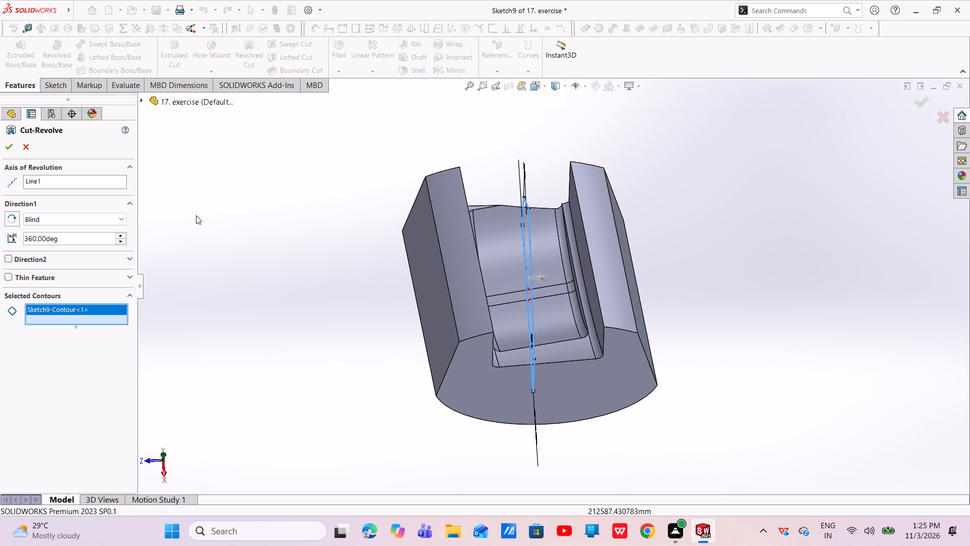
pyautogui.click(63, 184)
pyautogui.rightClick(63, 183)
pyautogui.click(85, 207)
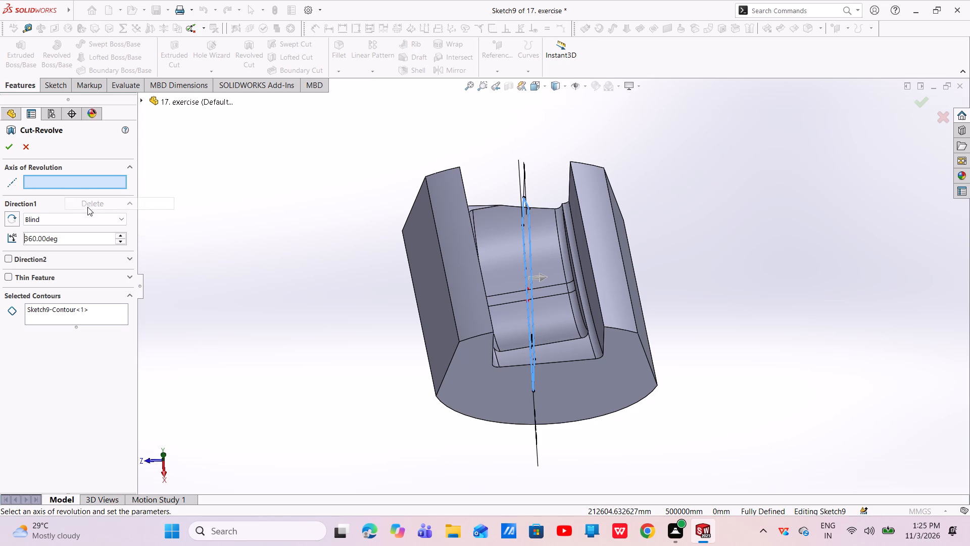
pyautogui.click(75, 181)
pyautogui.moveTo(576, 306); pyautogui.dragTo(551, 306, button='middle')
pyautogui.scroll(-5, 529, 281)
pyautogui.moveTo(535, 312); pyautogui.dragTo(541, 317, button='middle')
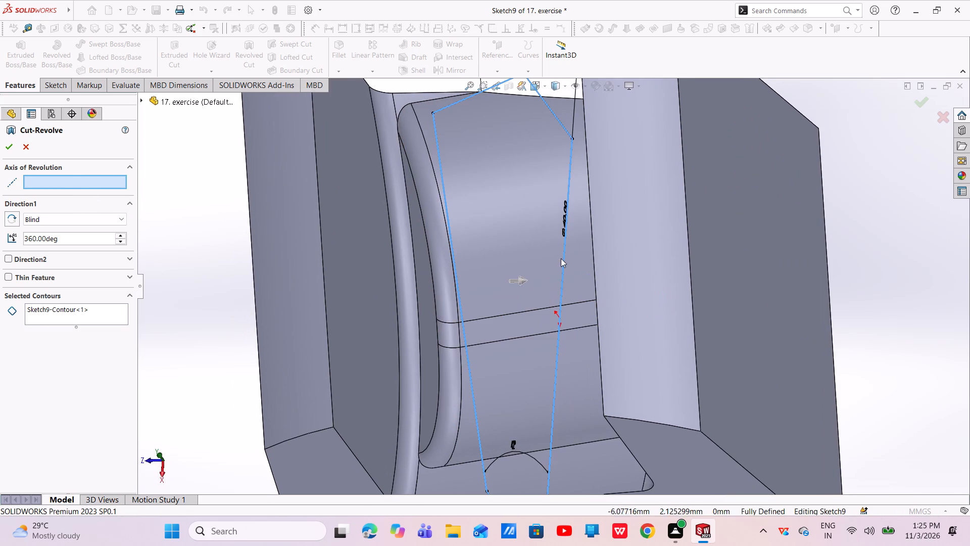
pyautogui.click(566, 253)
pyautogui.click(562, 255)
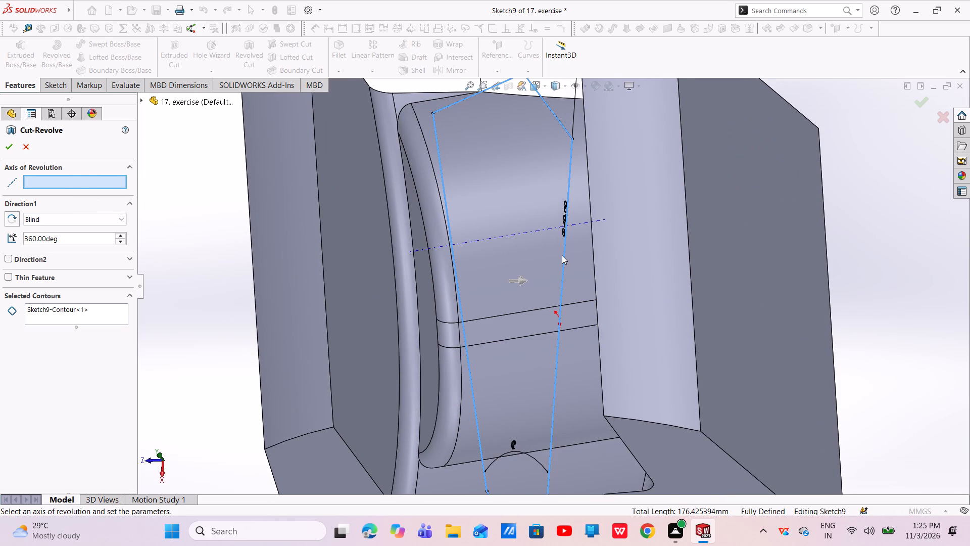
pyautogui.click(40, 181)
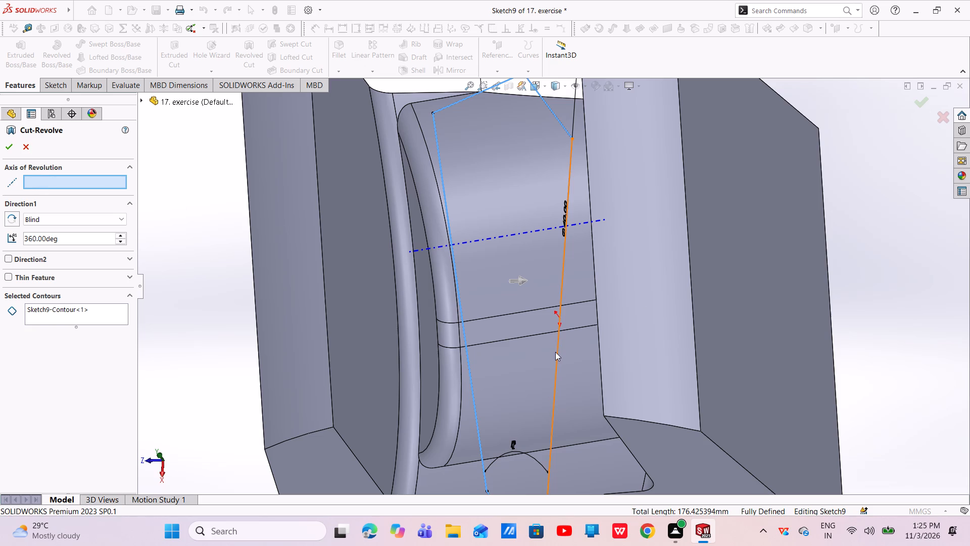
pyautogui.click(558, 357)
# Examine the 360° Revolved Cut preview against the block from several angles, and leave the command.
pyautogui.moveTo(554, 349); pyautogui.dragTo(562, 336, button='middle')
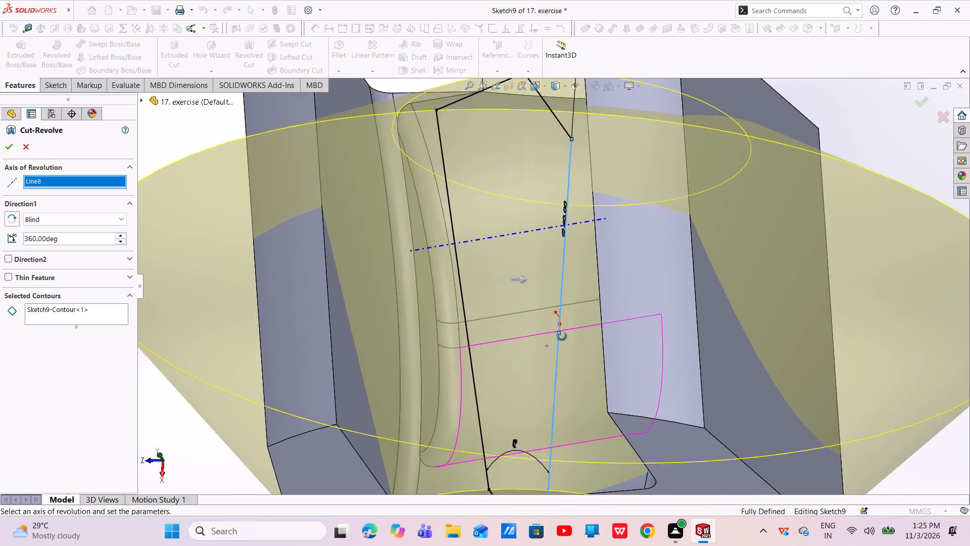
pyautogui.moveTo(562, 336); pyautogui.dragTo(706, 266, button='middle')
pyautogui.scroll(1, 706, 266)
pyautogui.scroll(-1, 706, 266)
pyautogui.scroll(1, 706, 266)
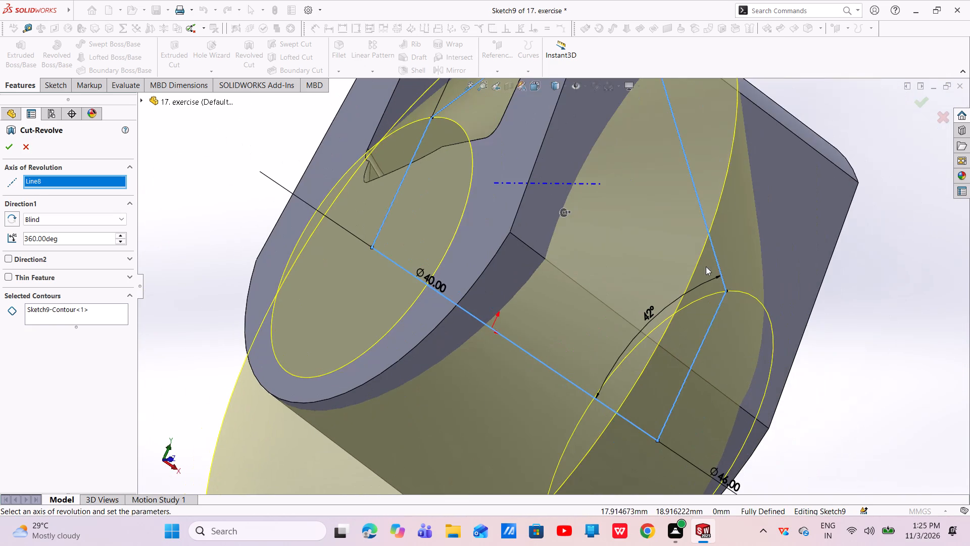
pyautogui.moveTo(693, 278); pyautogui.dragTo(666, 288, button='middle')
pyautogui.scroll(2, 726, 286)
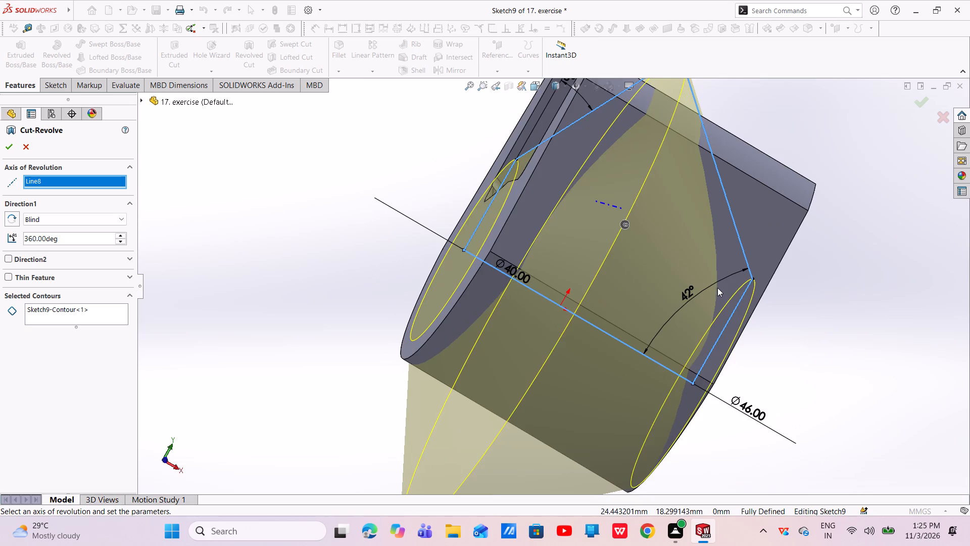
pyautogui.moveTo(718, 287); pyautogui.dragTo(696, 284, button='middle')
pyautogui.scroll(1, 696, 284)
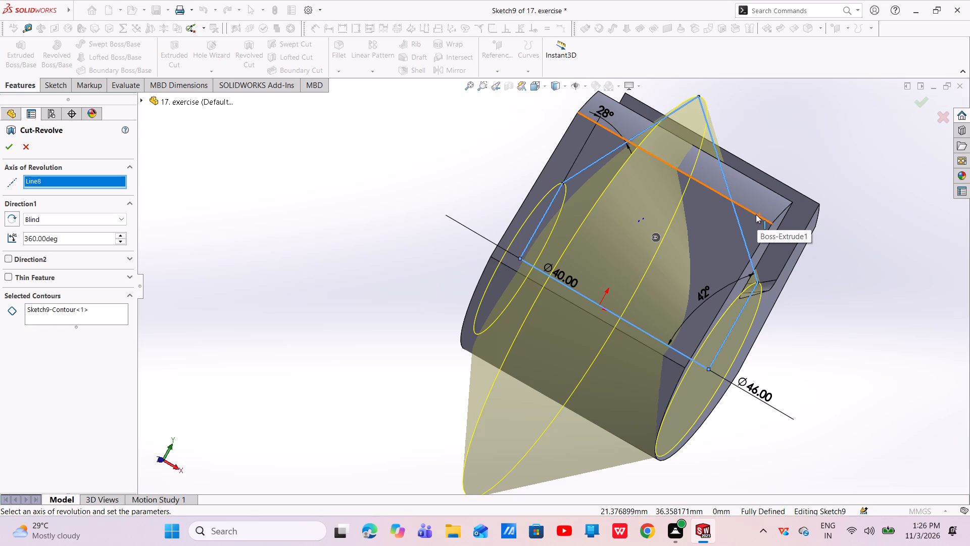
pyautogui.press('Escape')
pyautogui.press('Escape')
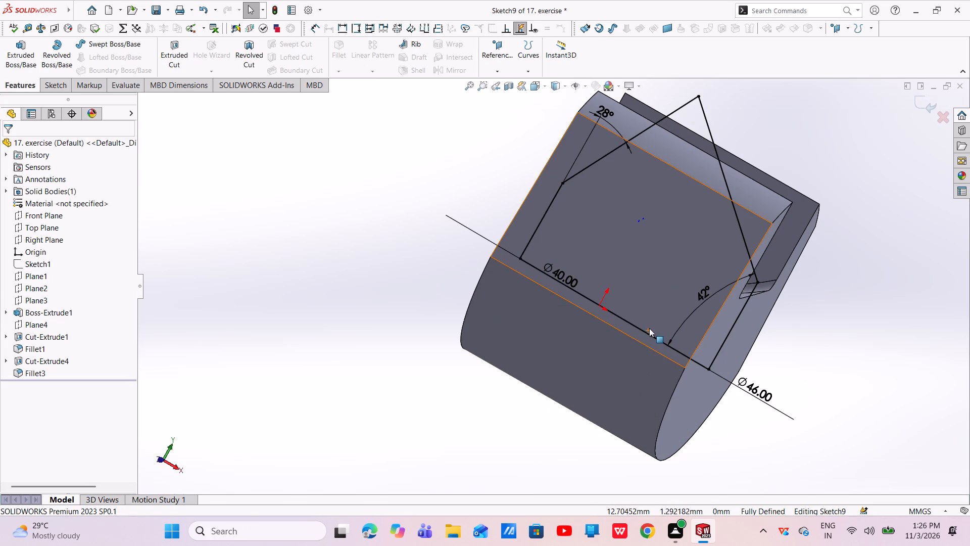
# Examine the profile sketch's horizontal base line and its dimensions against the pocket and block from several angles.
pyautogui.scroll(-2, 654, 323)
pyautogui.scroll(1, 654, 323)
pyautogui.scroll(-4, 654, 323)
pyautogui.moveTo(605, 336); pyautogui.dragTo(570, 337, button='middle')
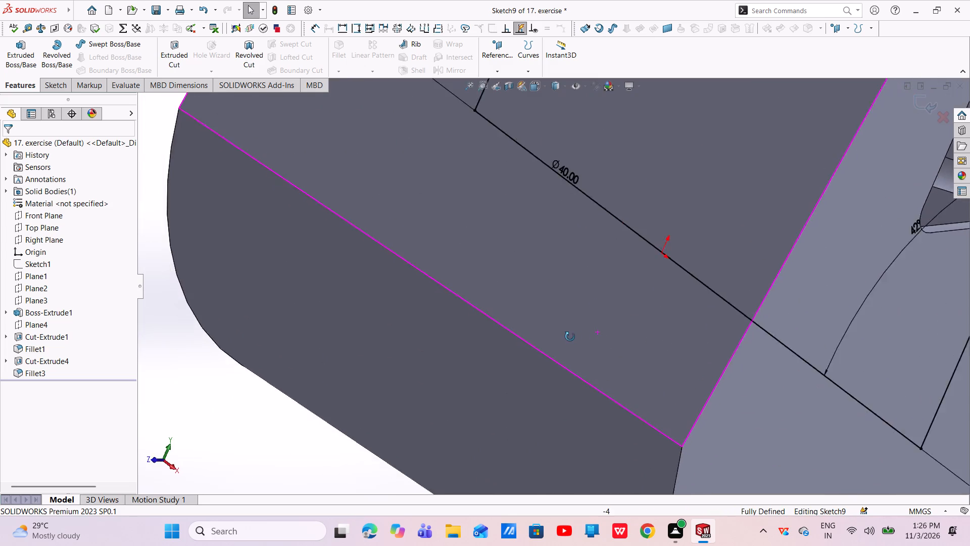
pyautogui.moveTo(570, 337); pyautogui.dragTo(536, 328, button='middle')
pyautogui.scroll(3, 718, 324)
pyautogui.moveTo(717, 304); pyautogui.dragTo(685, 307, button='middle')
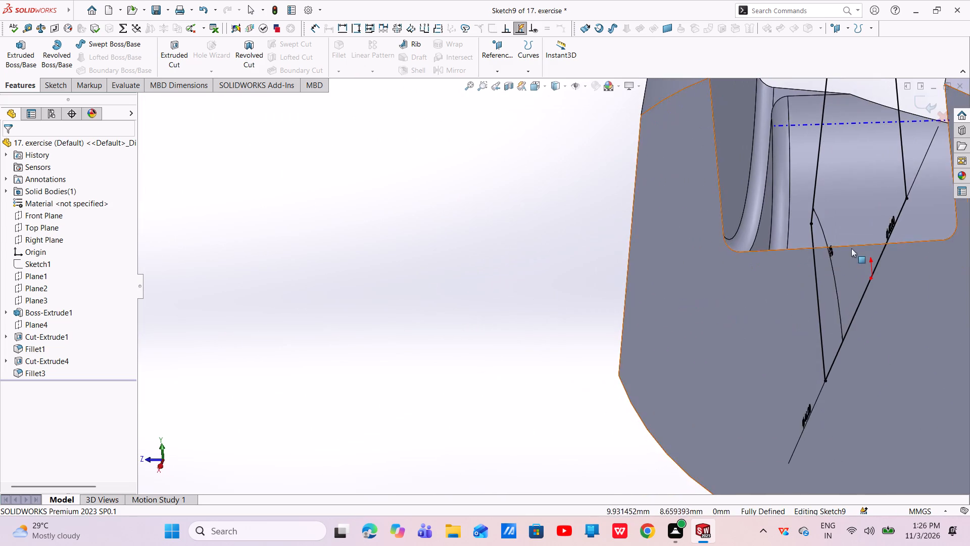
pyautogui.scroll(-5, 866, 212)
pyautogui.moveTo(870, 230); pyautogui.dragTo(867, 301, button='middle')
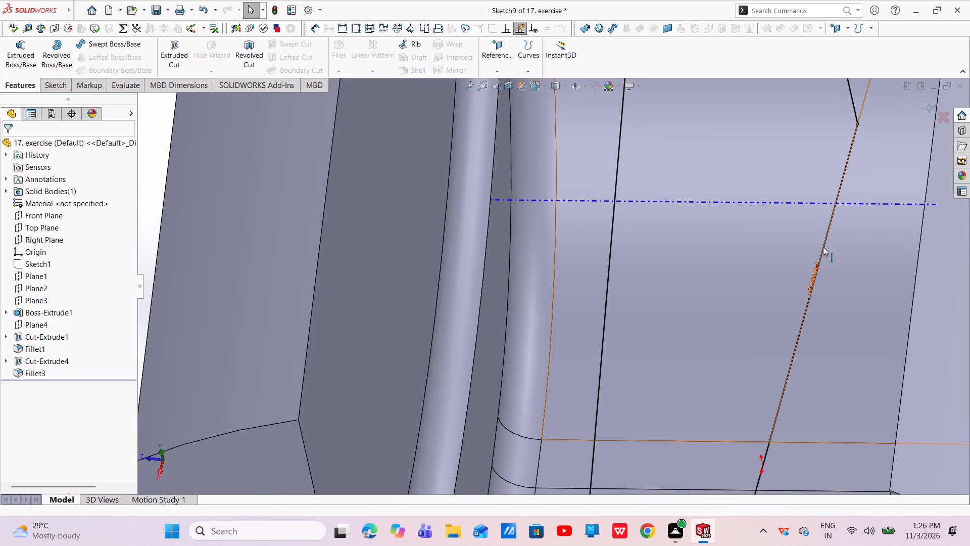
pyautogui.click(823, 240)
pyautogui.scroll(-2, 821, 256)
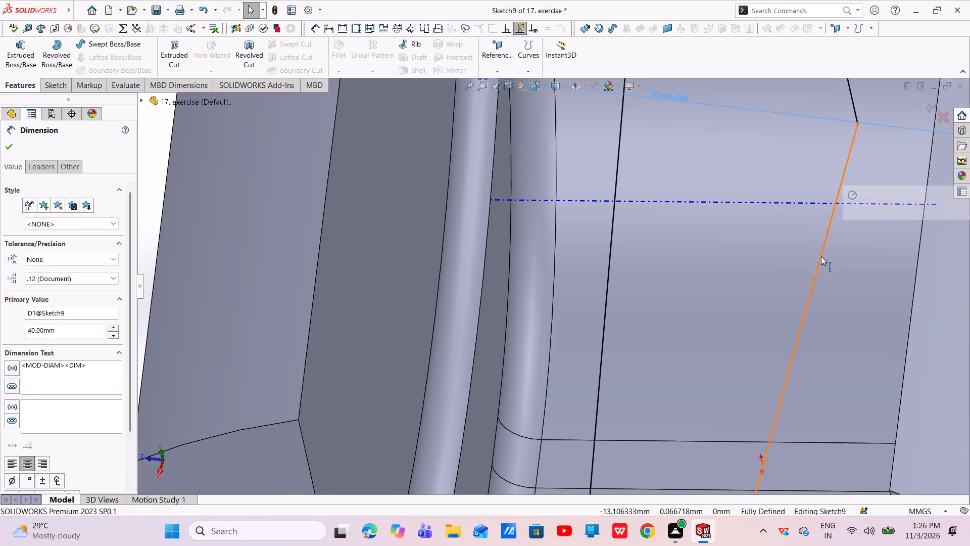
pyautogui.scroll(-3, 821, 256)
pyautogui.press('Escape')
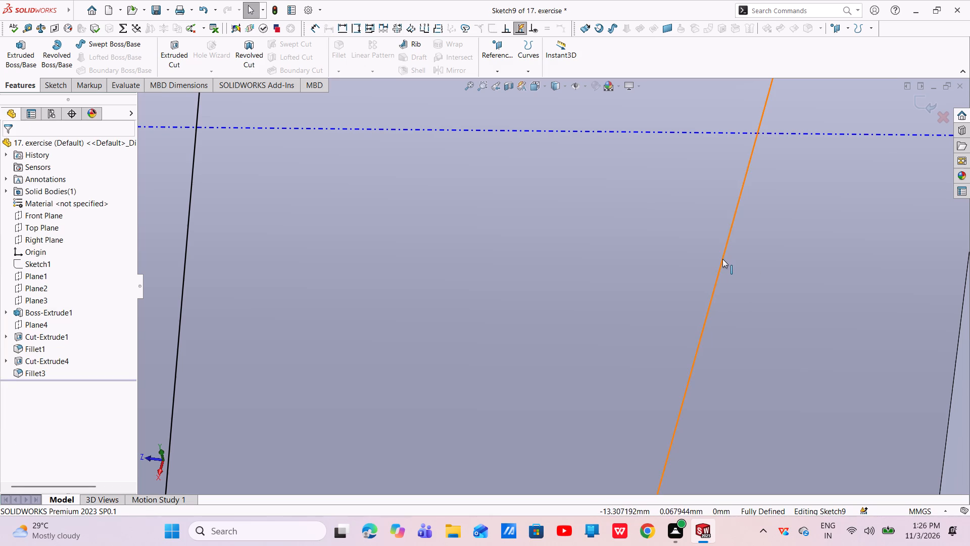
pyautogui.click(722, 259)
pyautogui.click(767, 228)
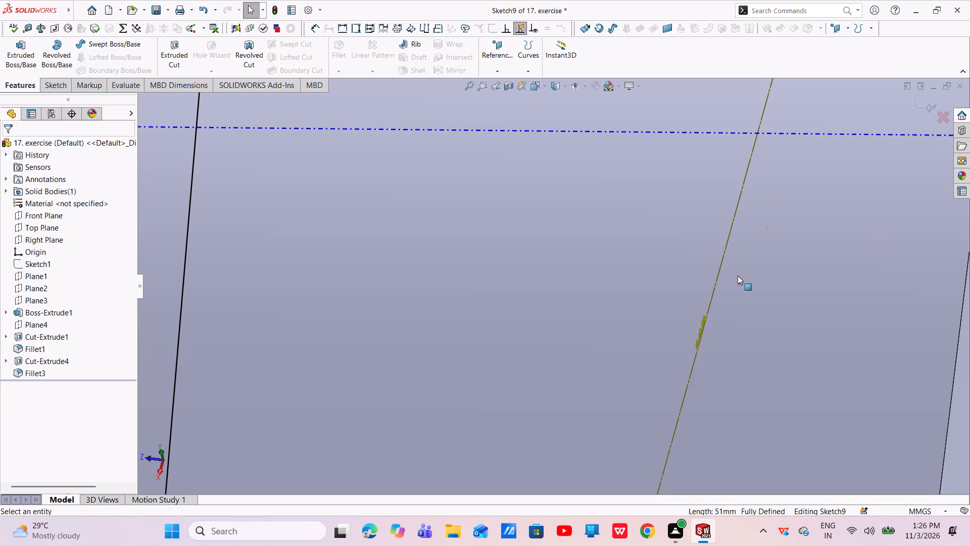
pyautogui.scroll(4, 736, 276)
pyautogui.moveTo(722, 283); pyautogui.dragTo(742, 258, button='middle')
pyautogui.scroll(-4, 640, 292)
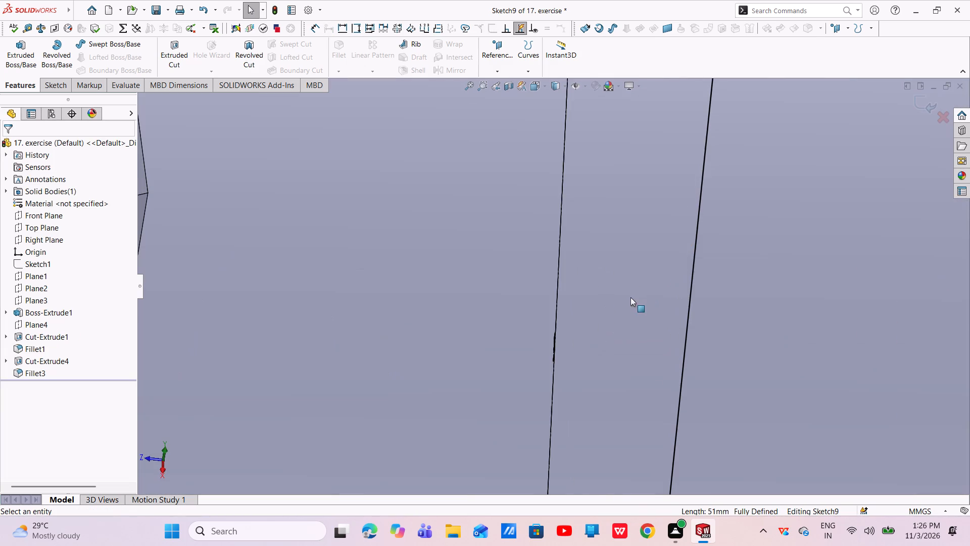
pyautogui.scroll(-6, 583, 312)
pyautogui.moveTo(507, 326); pyautogui.dragTo(516, 334, button='middle')
pyautogui.scroll(-1, 515, 333)
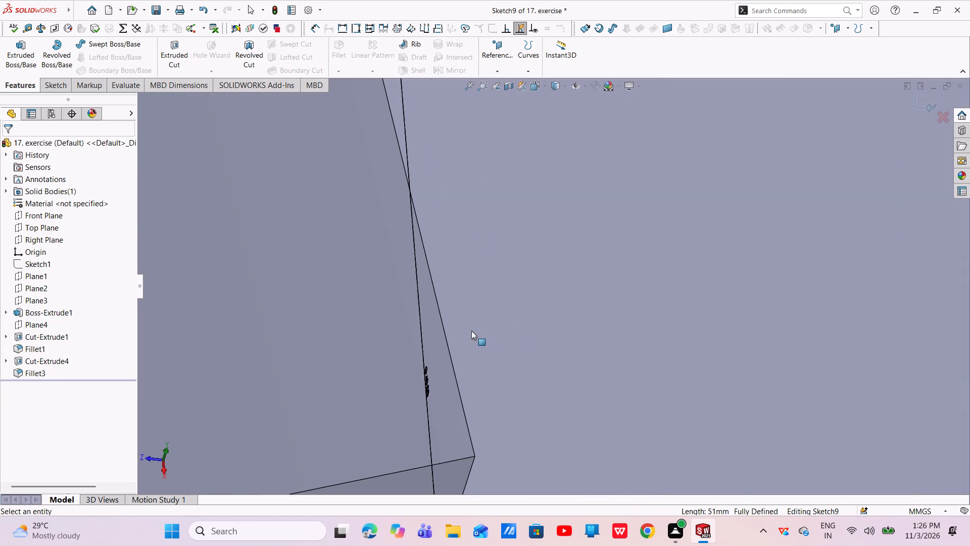
pyautogui.scroll(17, 496, 308)
pyautogui.moveTo(553, 310); pyautogui.dragTo(561, 303, button='middle')
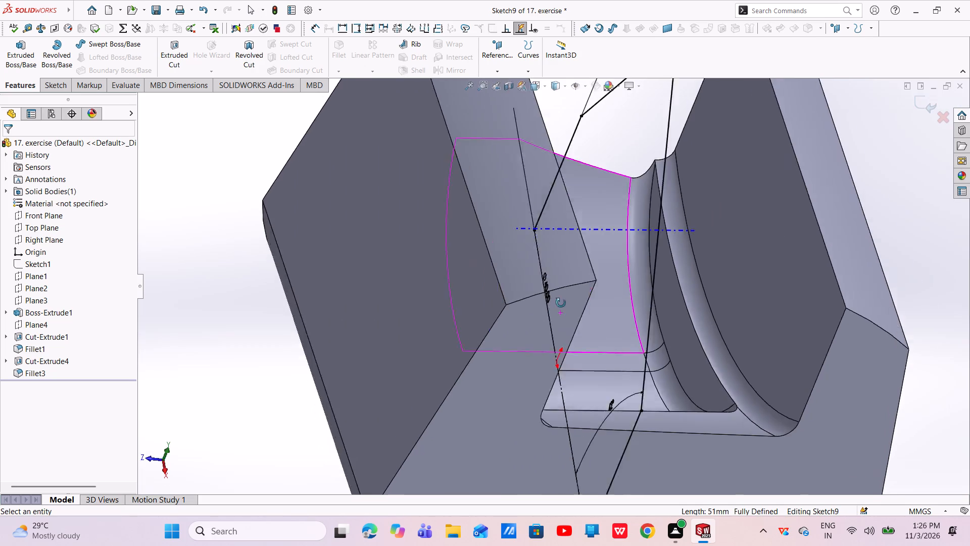
pyautogui.moveTo(561, 303); pyautogui.dragTo(574, 280, button='middle')
pyautogui.scroll(5, 576, 302)
pyautogui.moveTo(577, 312); pyautogui.dragTo(661, 297, button='middle')
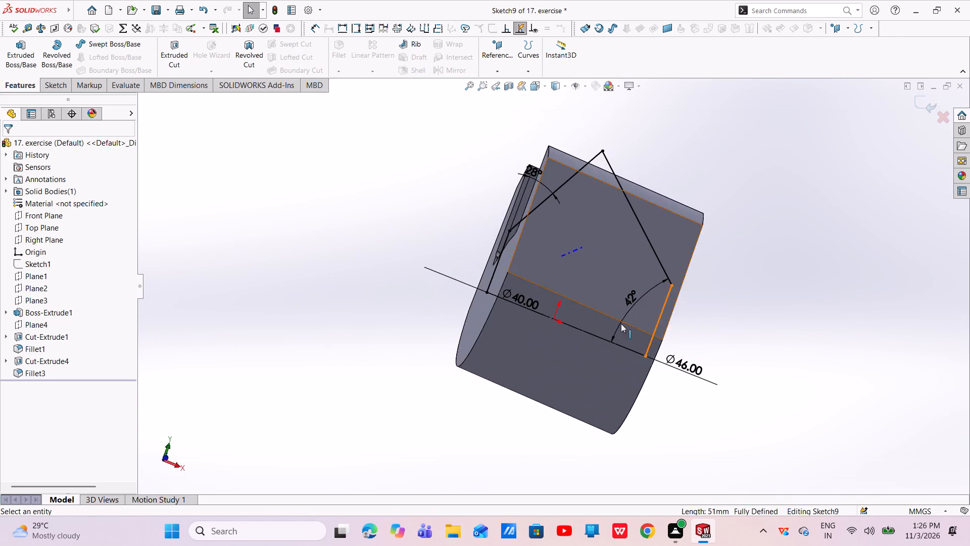
pyautogui.scroll(-8, 579, 301)
pyautogui.scroll(1, 574, 303)
pyautogui.scroll(-4, 574, 303)
pyautogui.scroll(8, 572, 305)
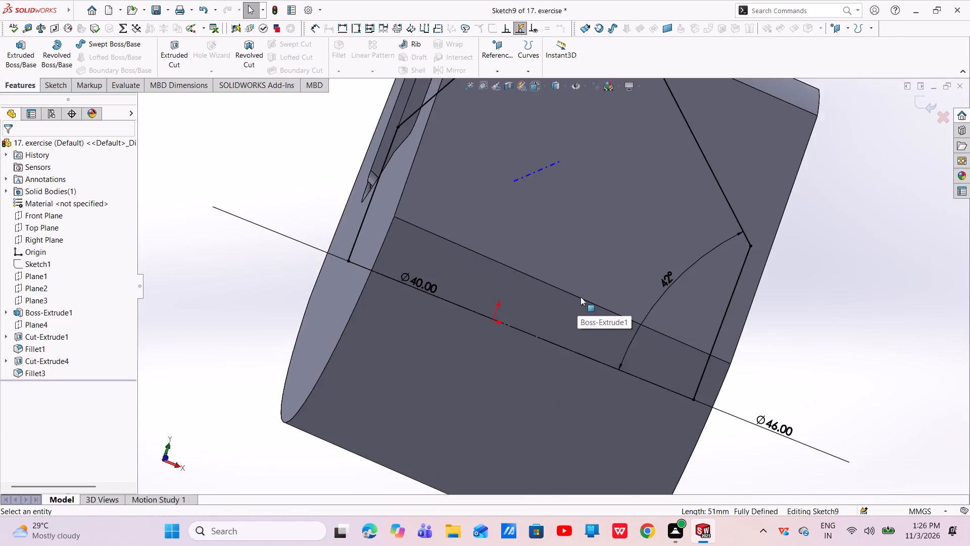
pyautogui.scroll(4, 580, 297)
pyautogui.scroll(-1, 608, 262)
pyautogui.moveTo(607, 265); pyautogui.dragTo(596, 323, button='middle')
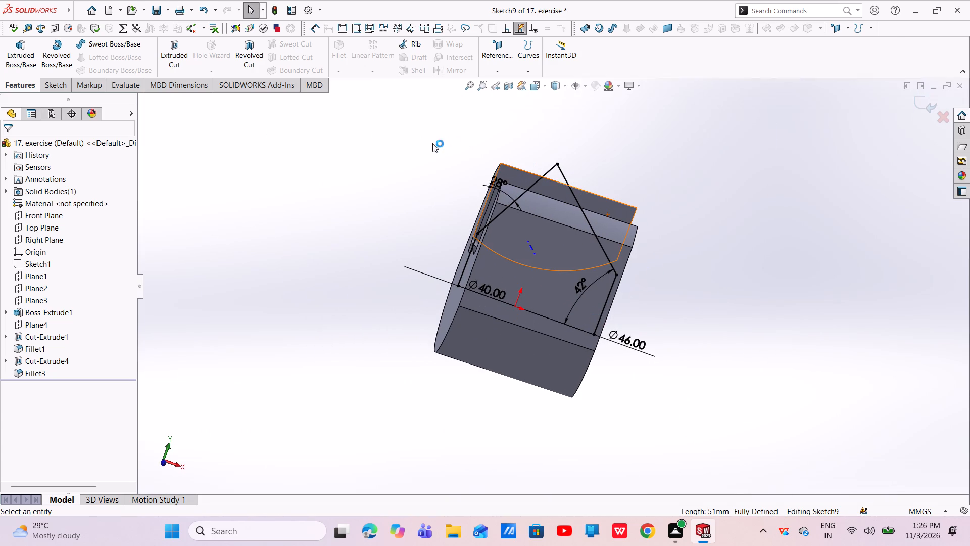
# Set up a 360° blind Revolved Cut about the profile's horizontal base line, letting the open sketch be closed automatically.
pyautogui.click(257, 56)
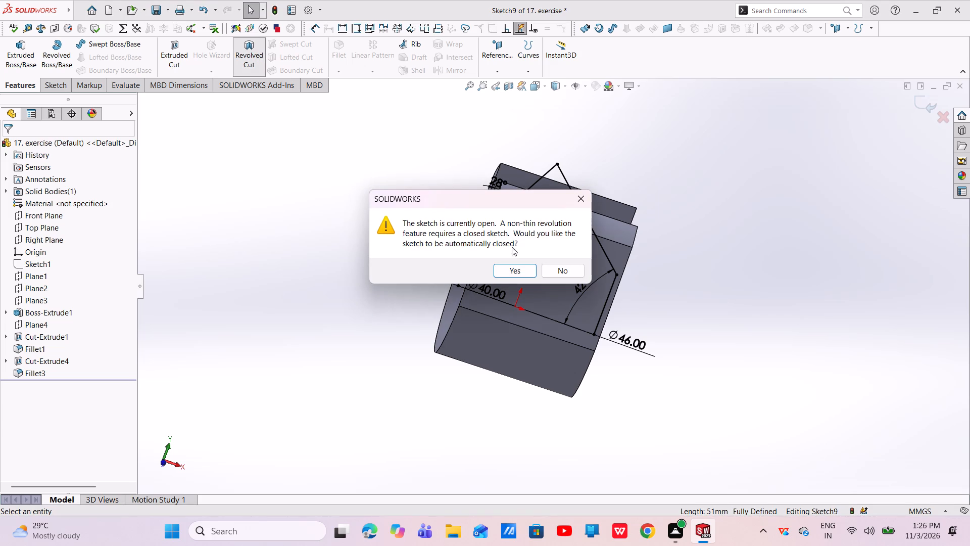
pyautogui.click(513, 267)
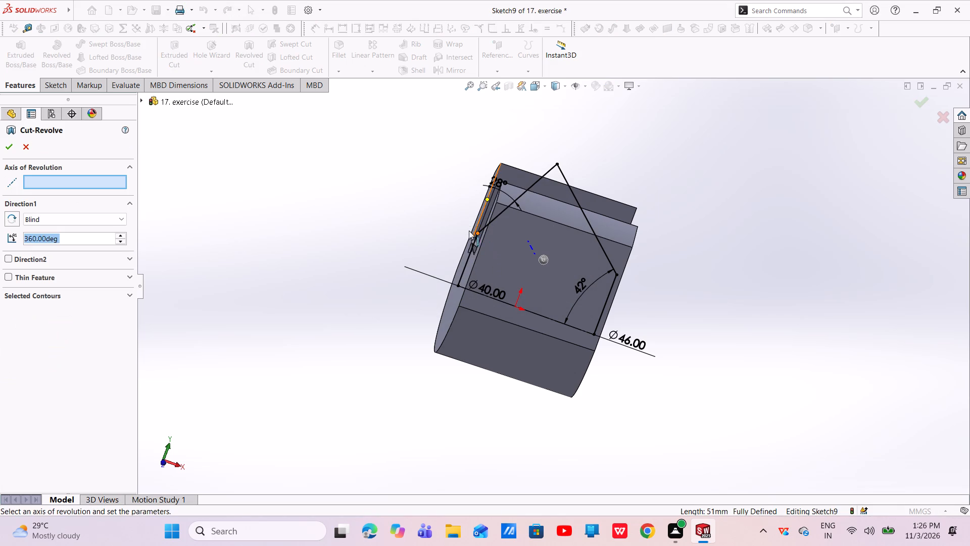
pyautogui.click(502, 303)
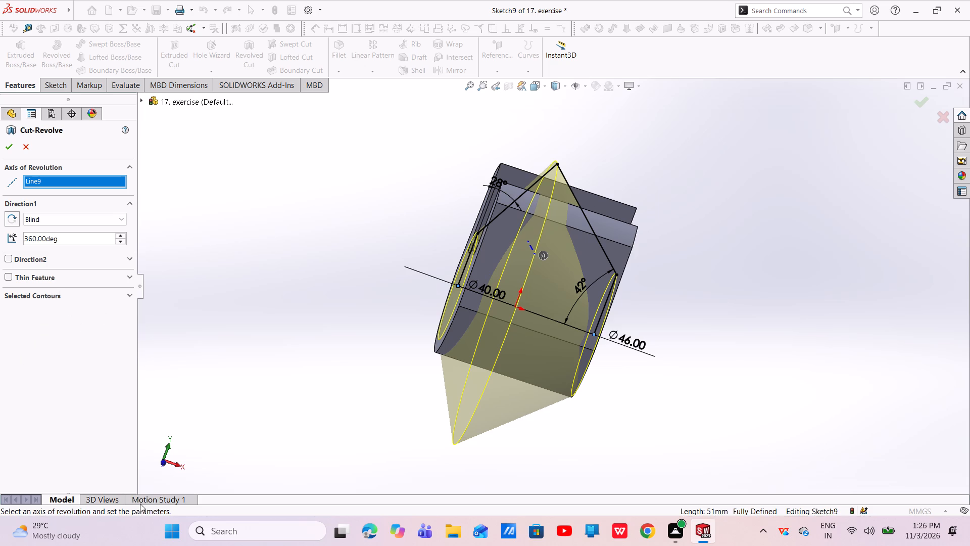
pyautogui.moveTo(609, 319); pyautogui.dragTo(594, 289, button='middle')
pyautogui.scroll(-1, 609, 319)
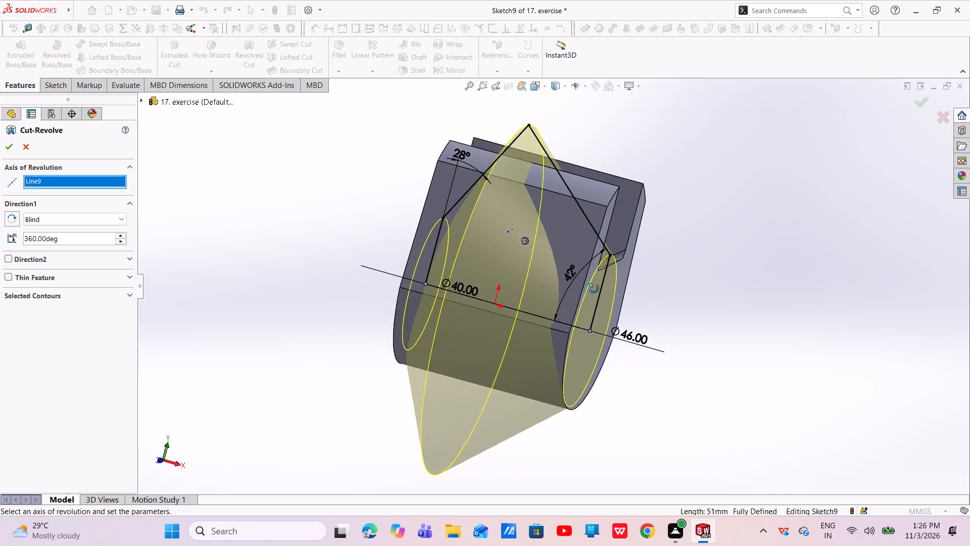
pyautogui.moveTo(594, 289); pyautogui.dragTo(599, 291, button='middle')
pyautogui.scroll(-4, 599, 297)
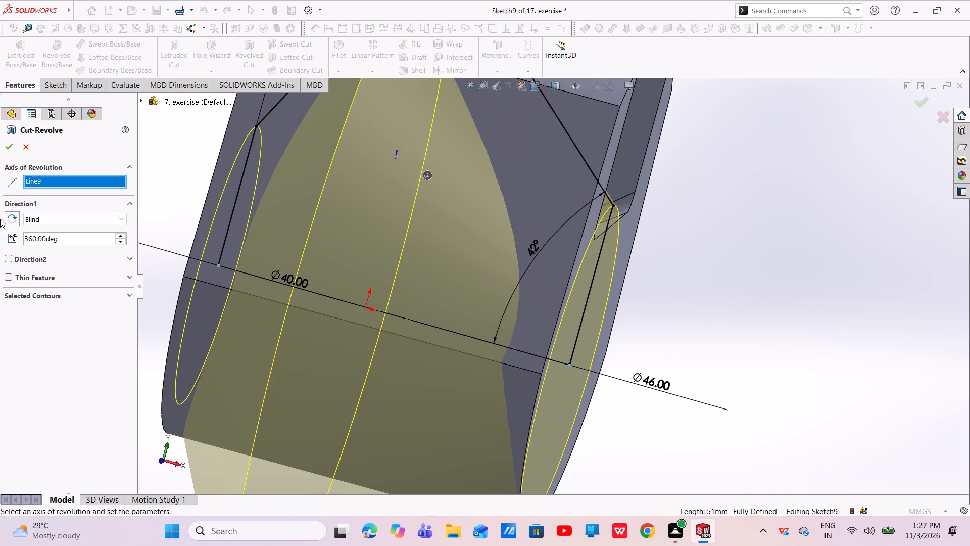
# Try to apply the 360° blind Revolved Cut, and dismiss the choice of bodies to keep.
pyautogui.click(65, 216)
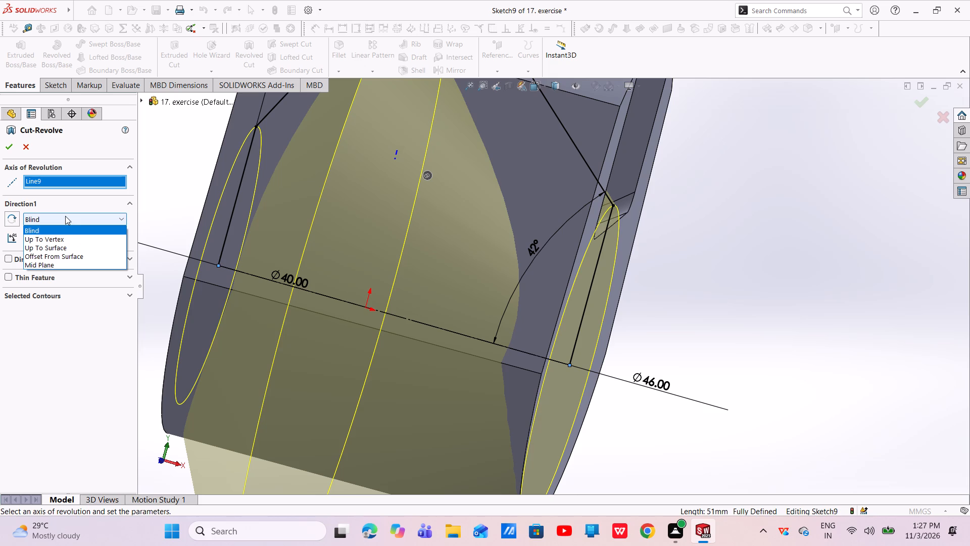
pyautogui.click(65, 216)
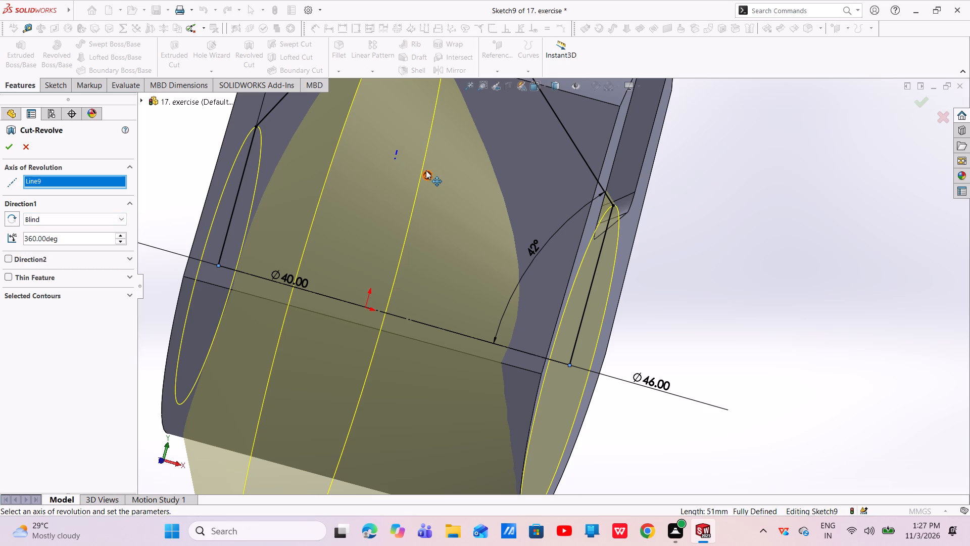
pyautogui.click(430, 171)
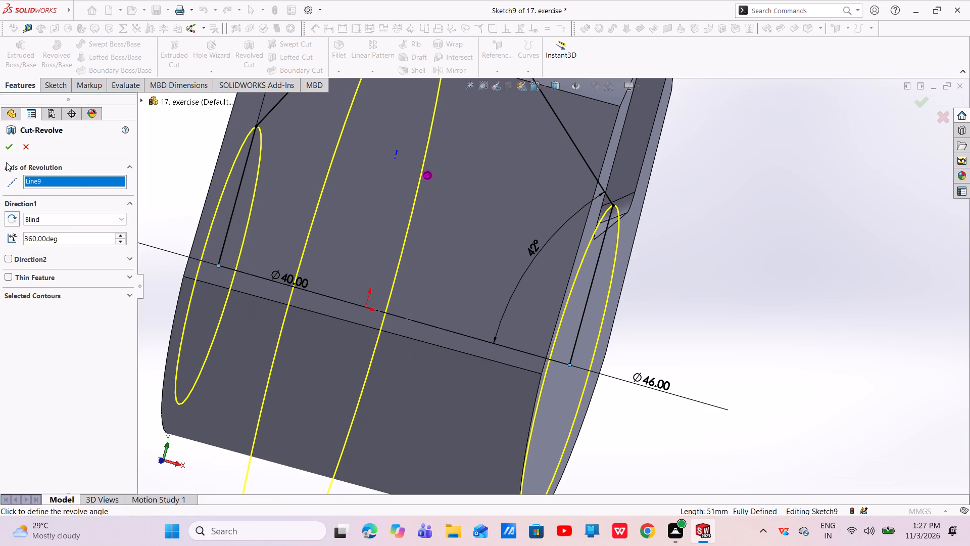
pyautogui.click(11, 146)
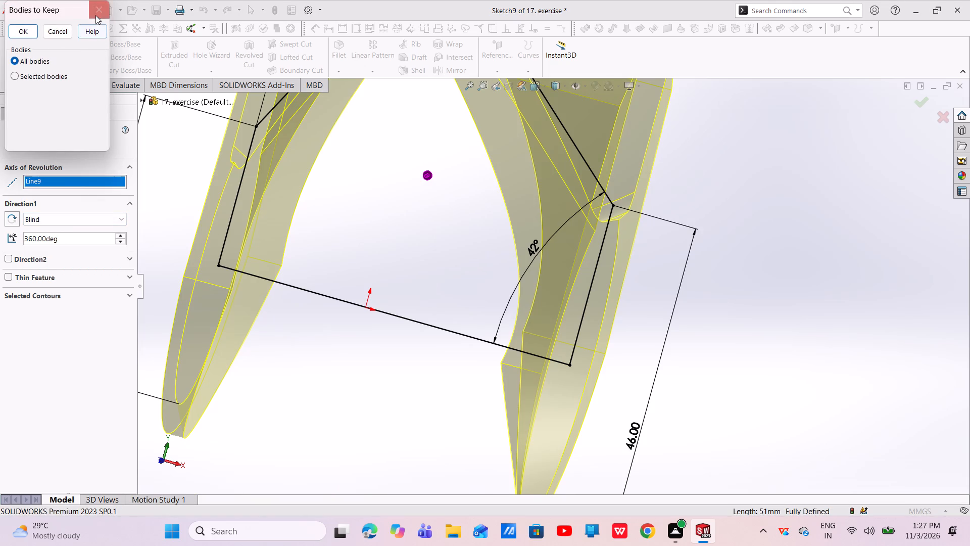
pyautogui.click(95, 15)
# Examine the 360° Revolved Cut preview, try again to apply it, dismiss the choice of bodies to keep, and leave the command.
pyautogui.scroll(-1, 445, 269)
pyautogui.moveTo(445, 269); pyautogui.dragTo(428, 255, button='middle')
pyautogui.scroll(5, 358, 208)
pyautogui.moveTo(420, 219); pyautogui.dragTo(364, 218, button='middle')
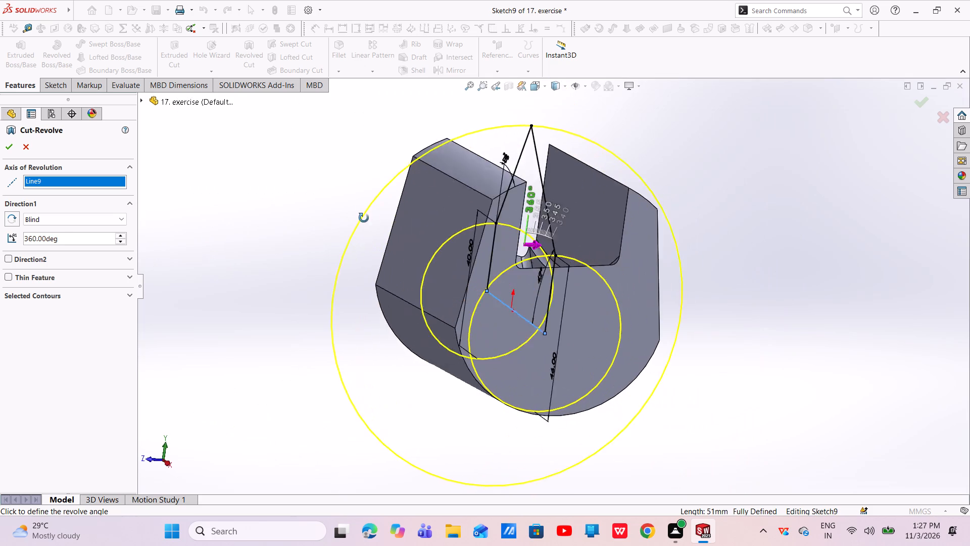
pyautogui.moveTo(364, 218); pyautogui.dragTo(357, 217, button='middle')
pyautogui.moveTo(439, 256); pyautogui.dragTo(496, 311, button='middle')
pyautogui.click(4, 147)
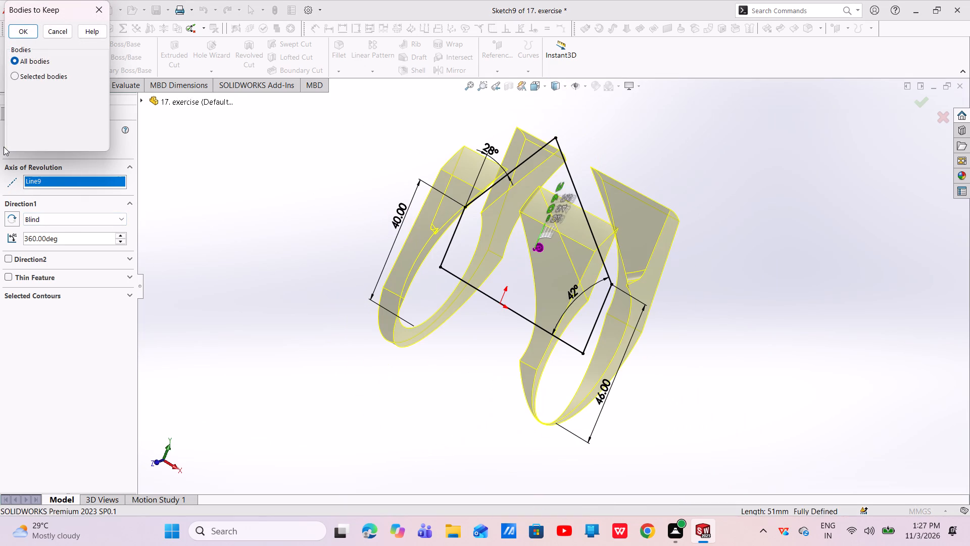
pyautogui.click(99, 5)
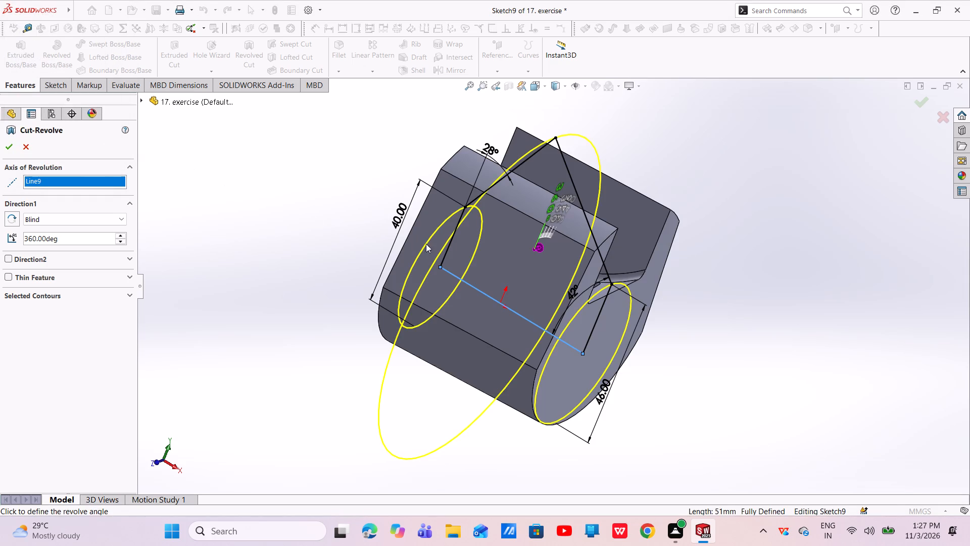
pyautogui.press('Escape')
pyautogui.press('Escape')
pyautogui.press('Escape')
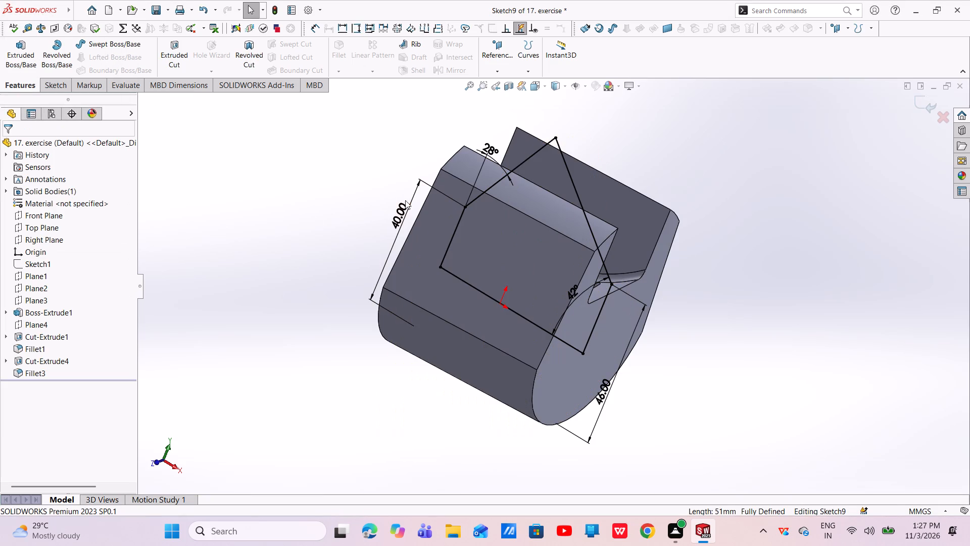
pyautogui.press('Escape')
# Undo the profile's dimensions and lines until the Front Plane sketch is empty.
pyautogui.hotkey('ctrl', 'z')
pyautogui.hotkey('ctrl', 'z')
pyautogui.hotkey('ctrl', 'z')
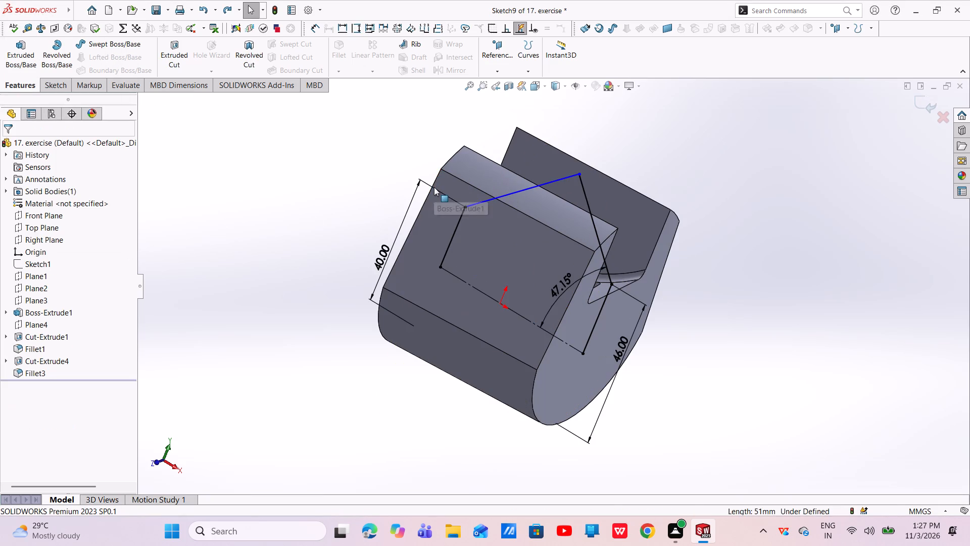
pyautogui.hotkey('ctrl', 'z')
pyautogui.hotkey('ctrl', 'z')
pyautogui.hotkey('ctrl', 'z')
pyautogui.hotkey('ctrl', 'z')
pyautogui.hotkey('ctrl', 'z')
pyautogui.hotkey('ctrl', 'z')
pyautogui.hotkey('ctrl', 'z')
pyautogui.hotkey('ctrl', 'z')
pyautogui.hotkey('ctrl', 'z')
pyautogui.hotkey('ctrl', 'z')
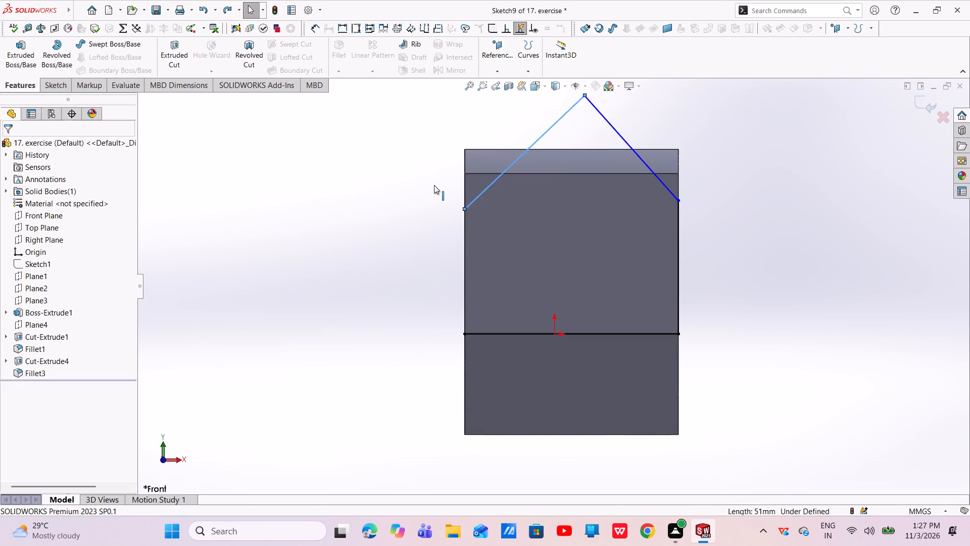
pyautogui.hotkey('ctrl', 'z')
pyautogui.hotkey('ctrl', 'z')
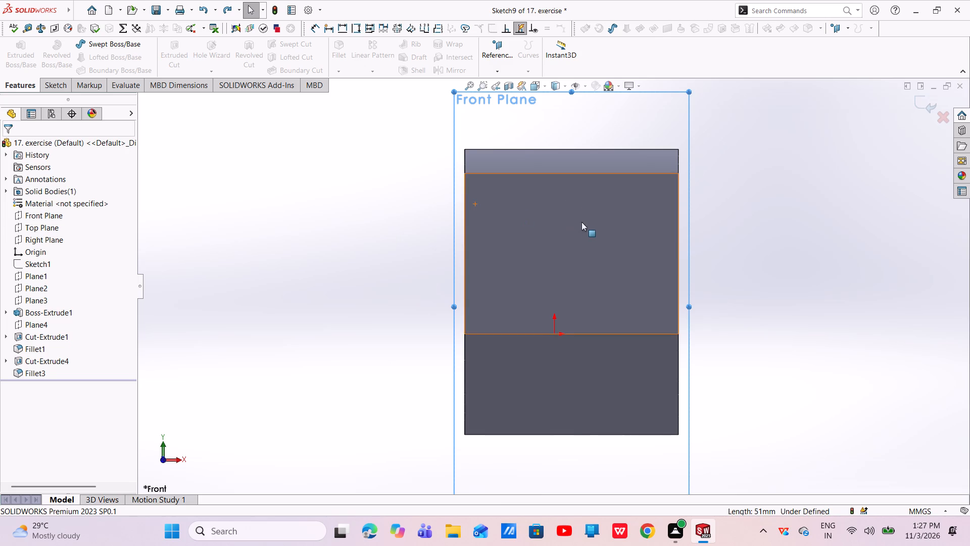
# Examine how the Front Plane runs through the block and its pocket.
pyautogui.moveTo(571, 203); pyautogui.dragTo(457, 286, button='middle')
pyautogui.scroll(3, 553, 163)
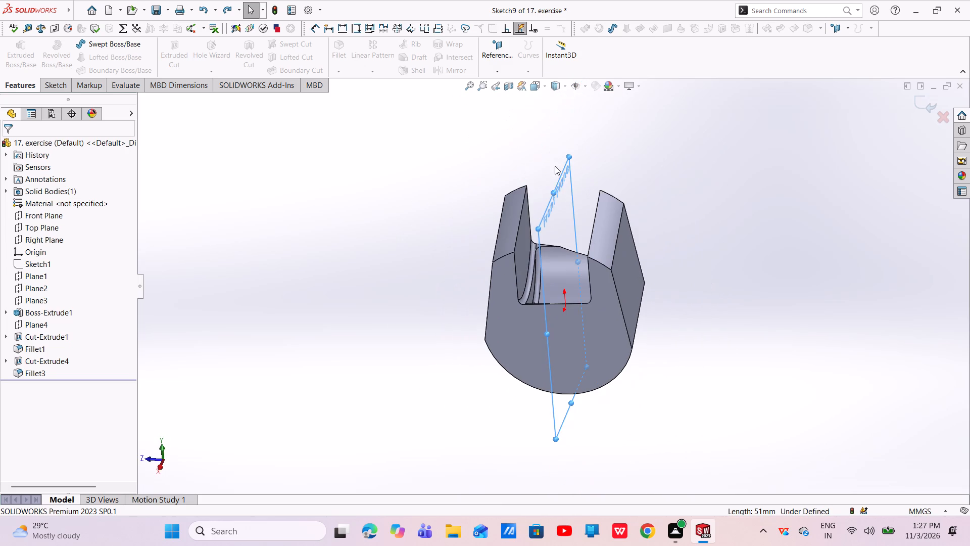
pyautogui.click(567, 186)
pyautogui.press('Escape')
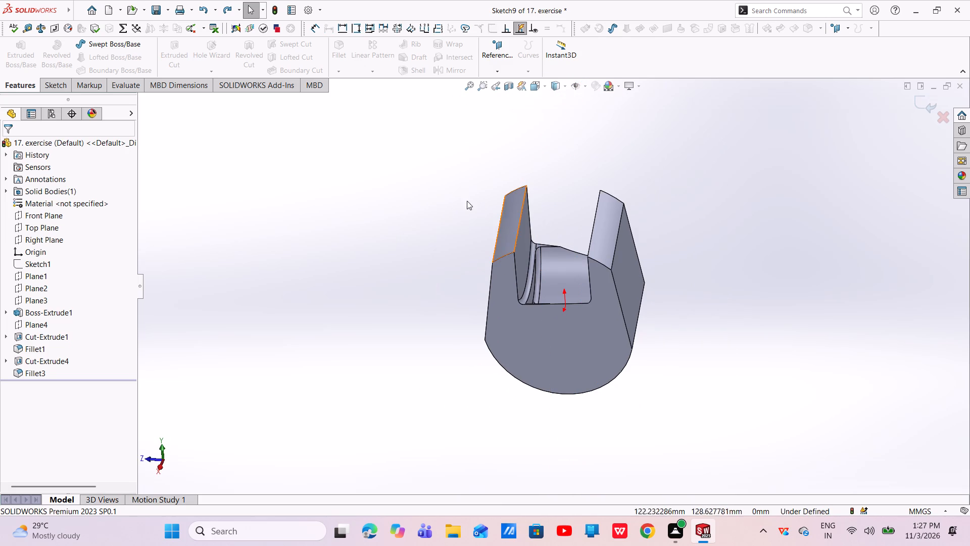
pyautogui.click(49, 216)
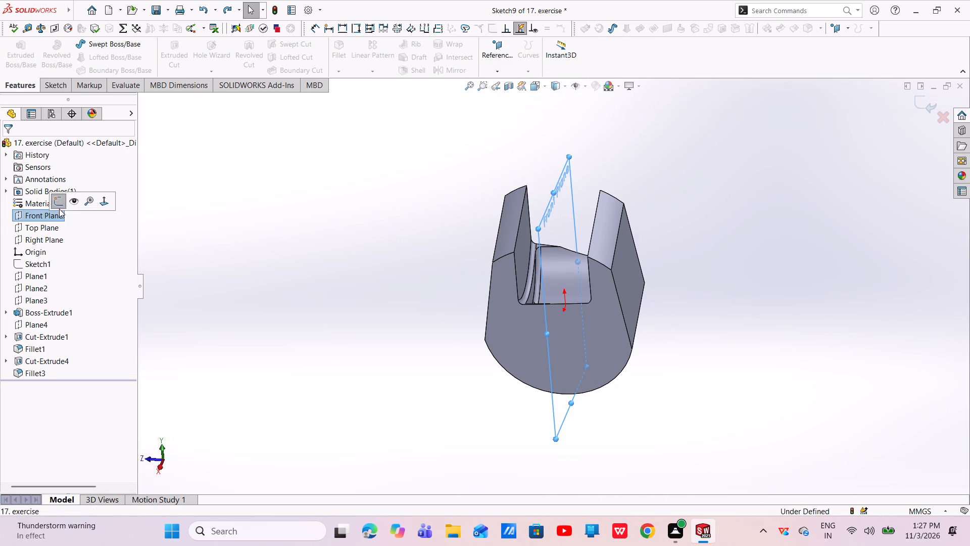
pyautogui.press('Escape')
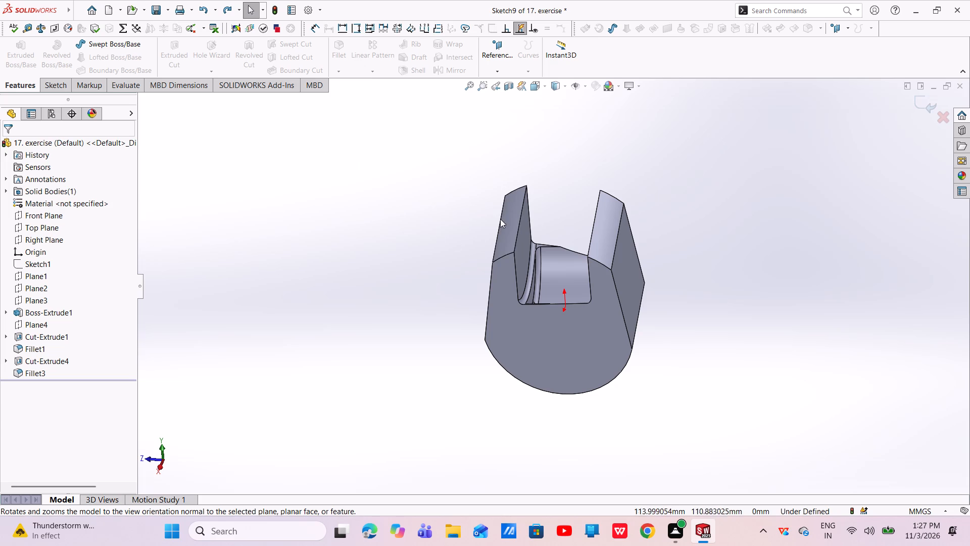
pyautogui.click(57, 217)
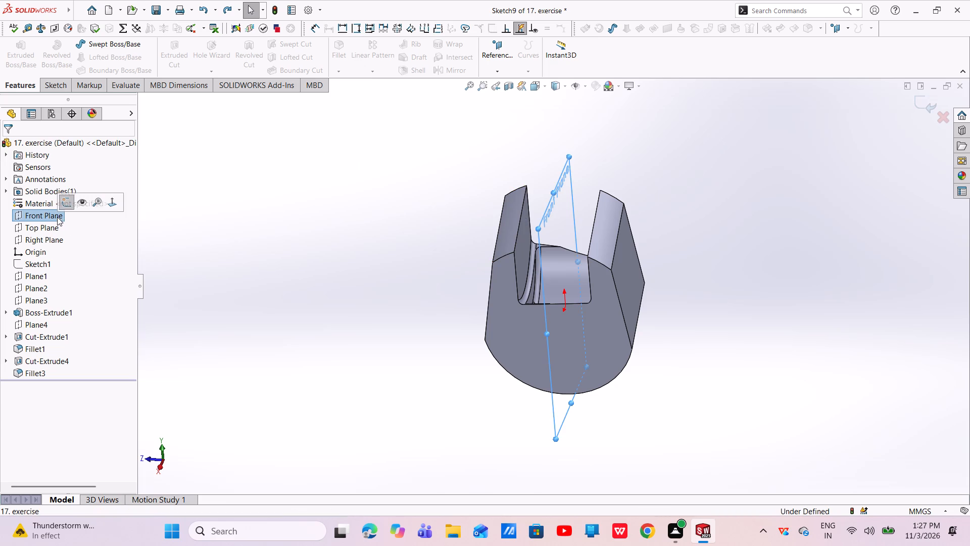
pyautogui.click(561, 200)
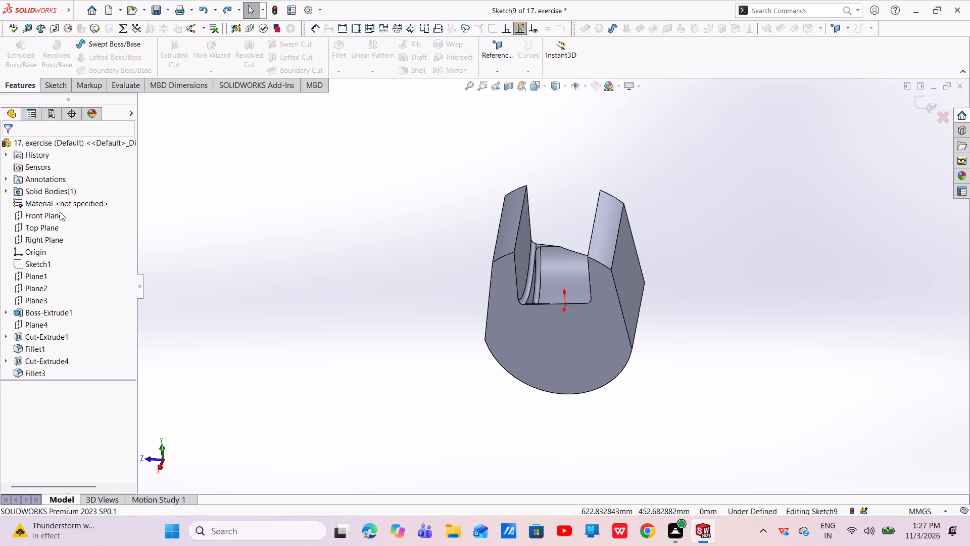
# Sketch a closed five-line profile on the Front Plane: 51 mm horizontal base, vertical sides about 27 and 28 mm, and an apex above the block.
pyautogui.click(58, 216)
pyautogui.rightClick(58, 215)
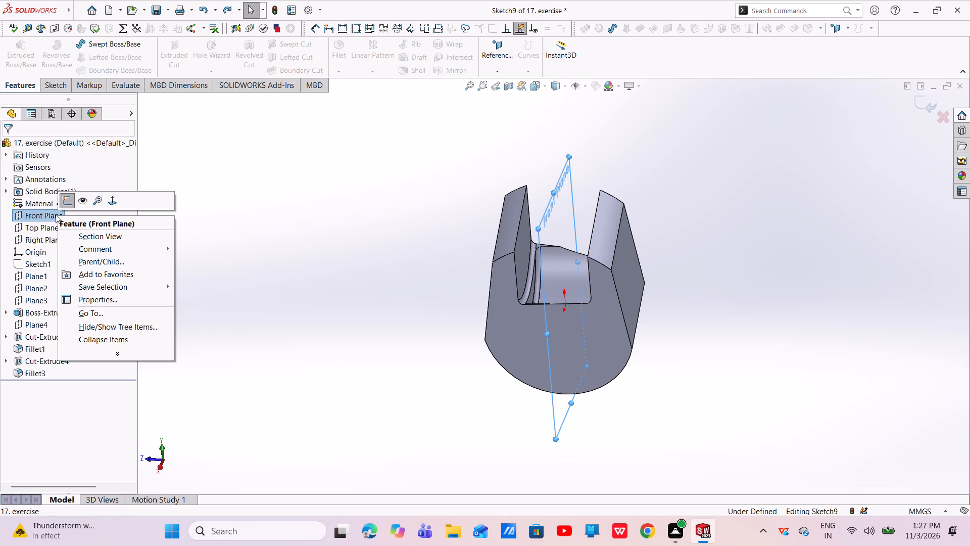
pyautogui.click(111, 202)
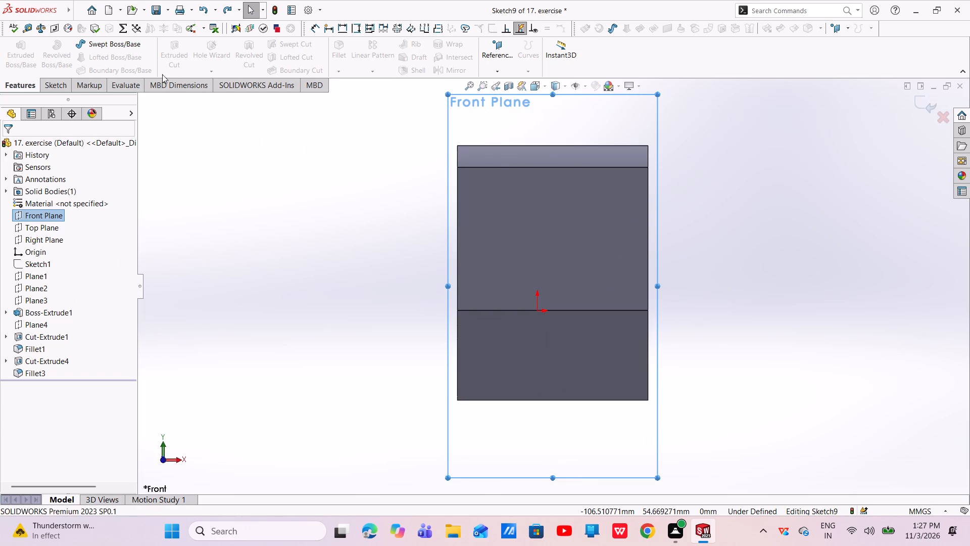
pyautogui.rightClick(66, 221)
pyautogui.click(119, 203)
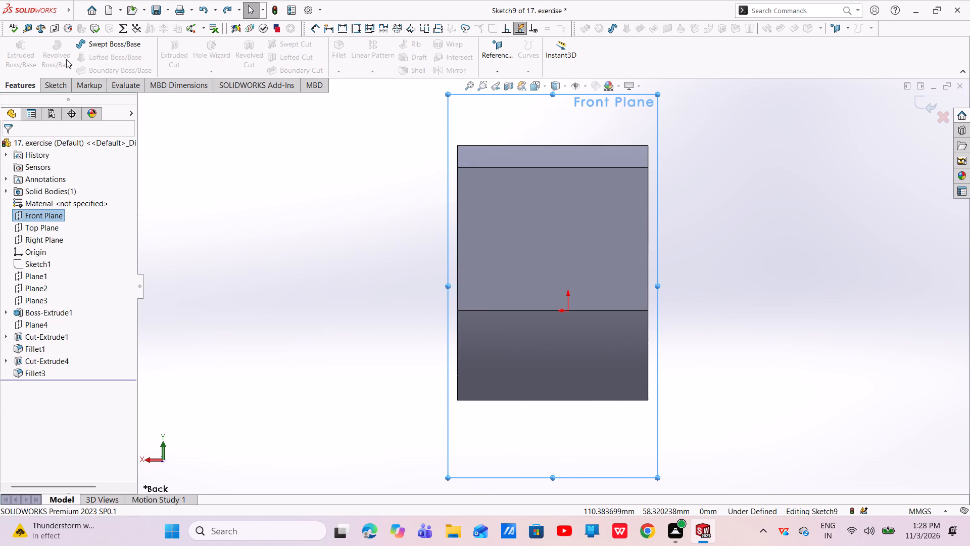
pyautogui.click(59, 85)
pyautogui.click(92, 47)
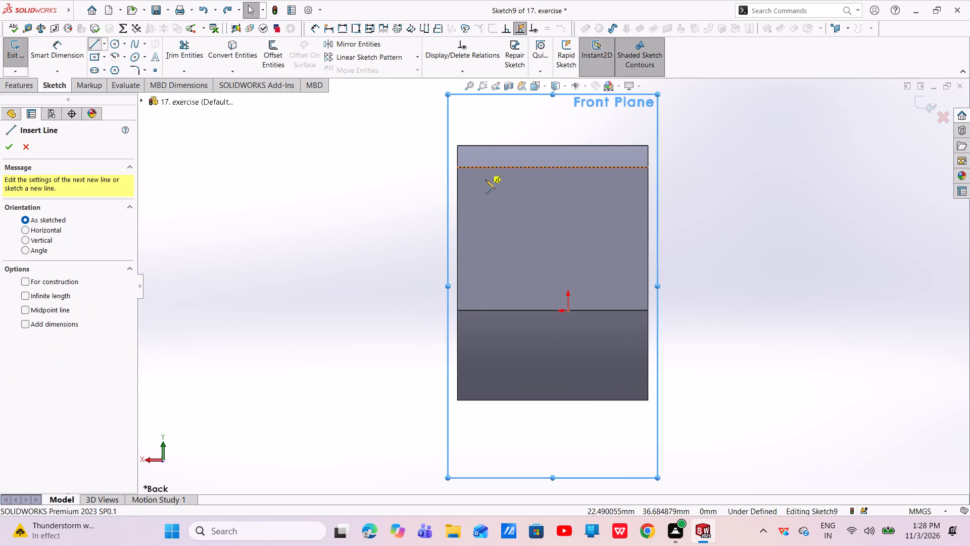
pyautogui.click(457, 310)
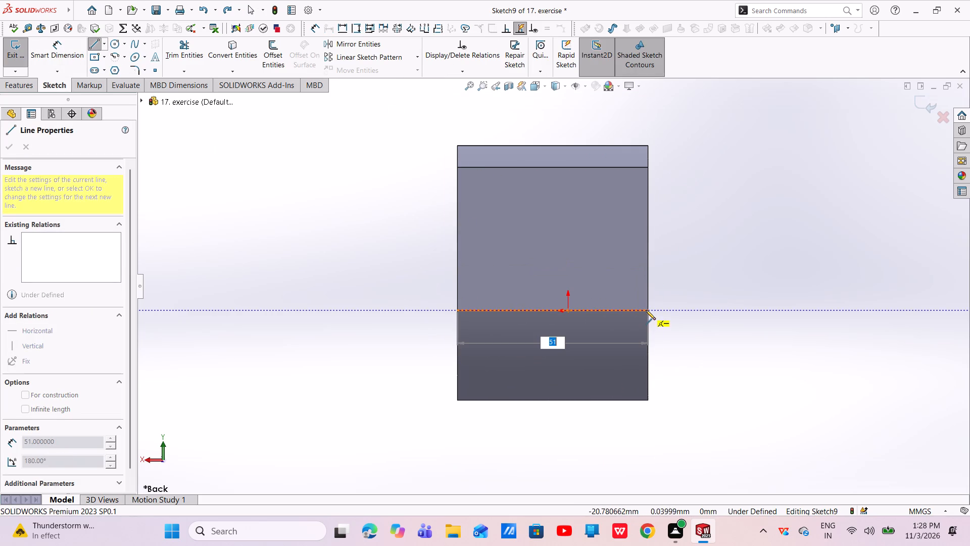
pyautogui.click(646, 310)
pyautogui.click(646, 210)
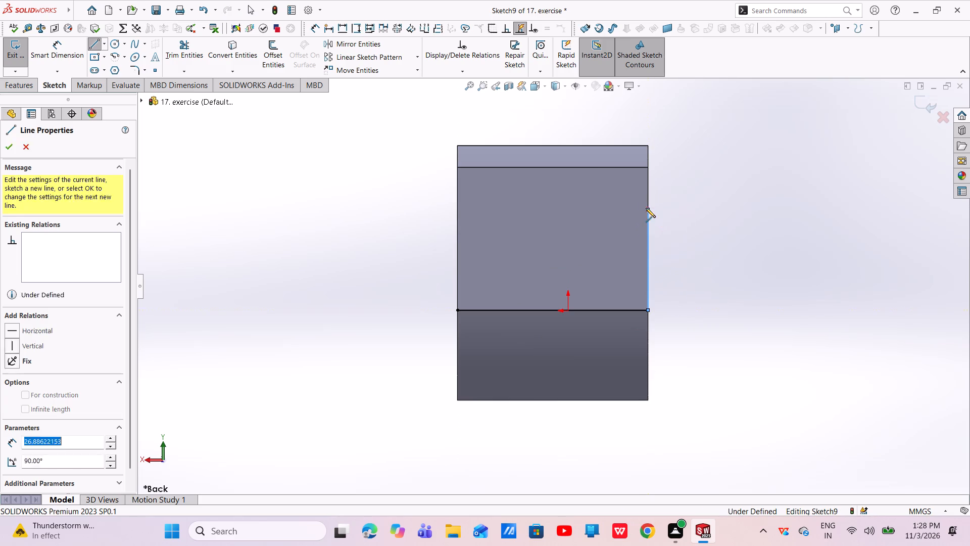
pyautogui.click(548, 103)
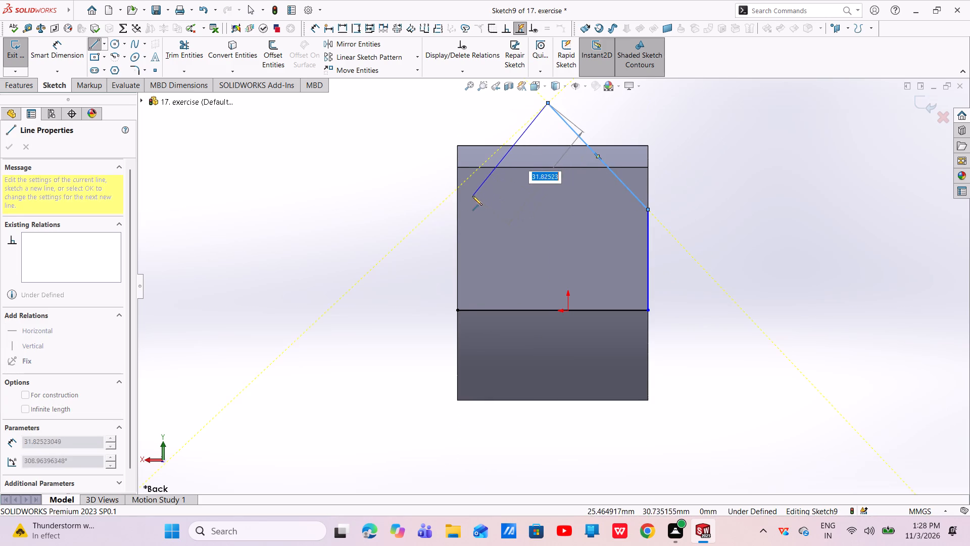
pyautogui.click(460, 206)
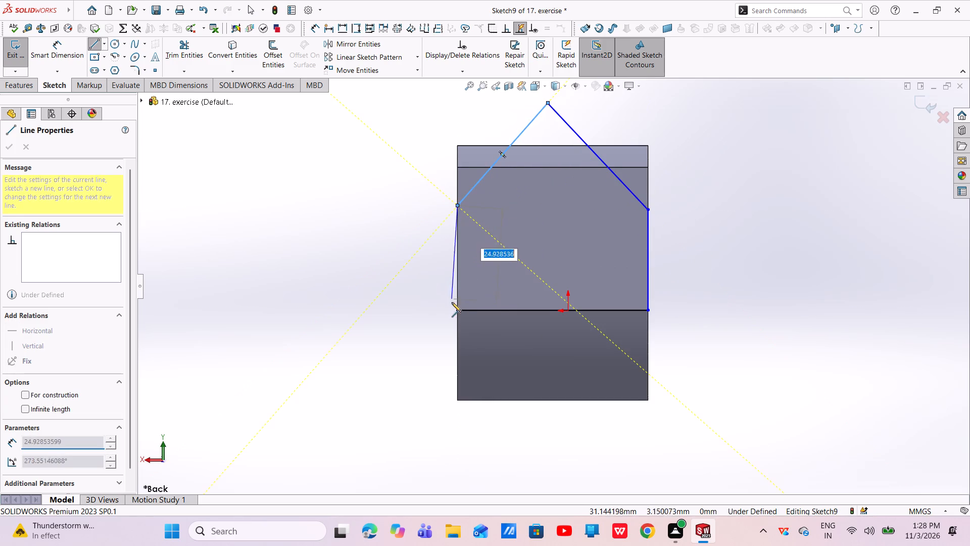
pyautogui.click(459, 311)
pyautogui.rightClick(457, 309)
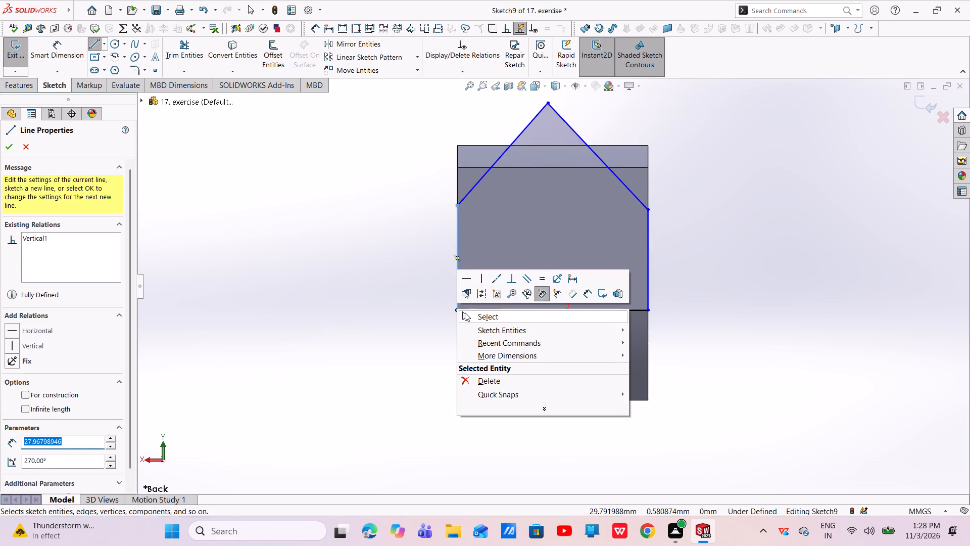
pyautogui.click(465, 312)
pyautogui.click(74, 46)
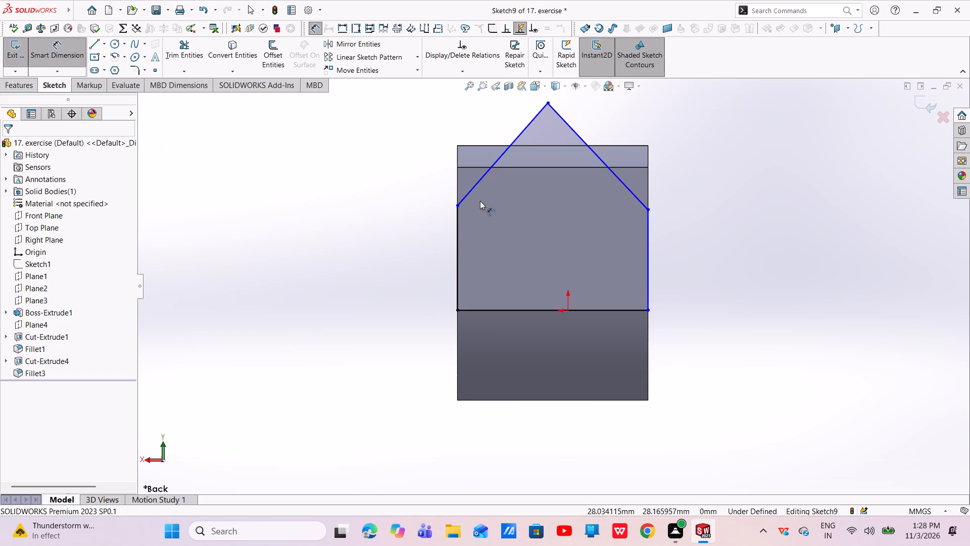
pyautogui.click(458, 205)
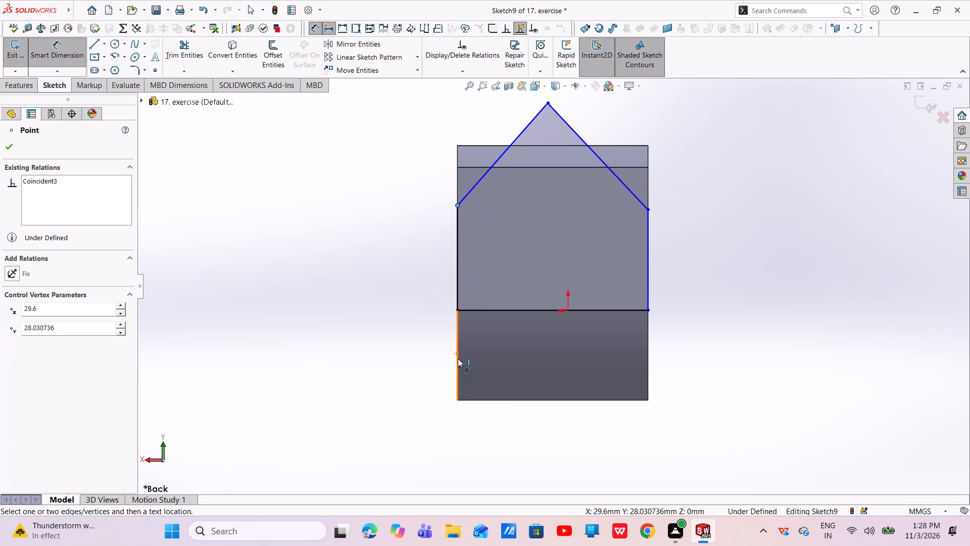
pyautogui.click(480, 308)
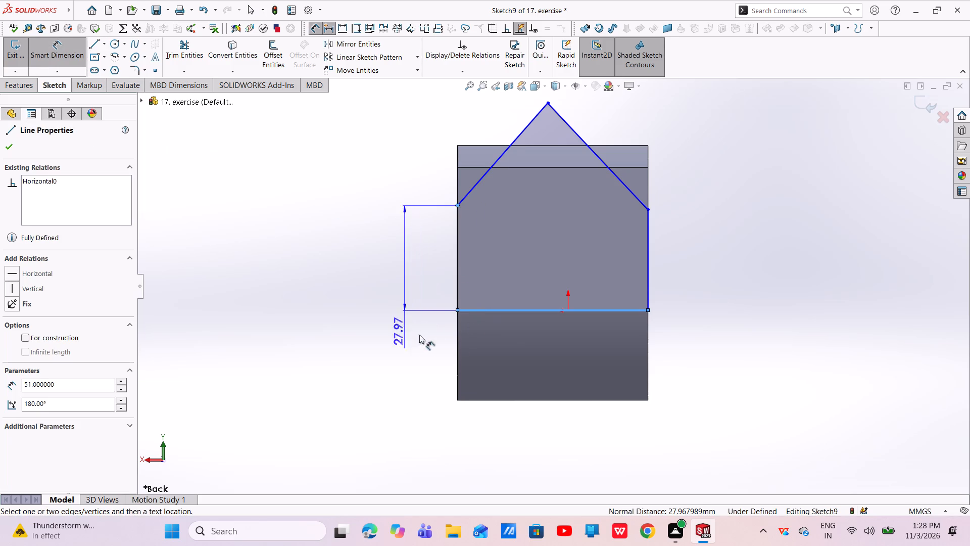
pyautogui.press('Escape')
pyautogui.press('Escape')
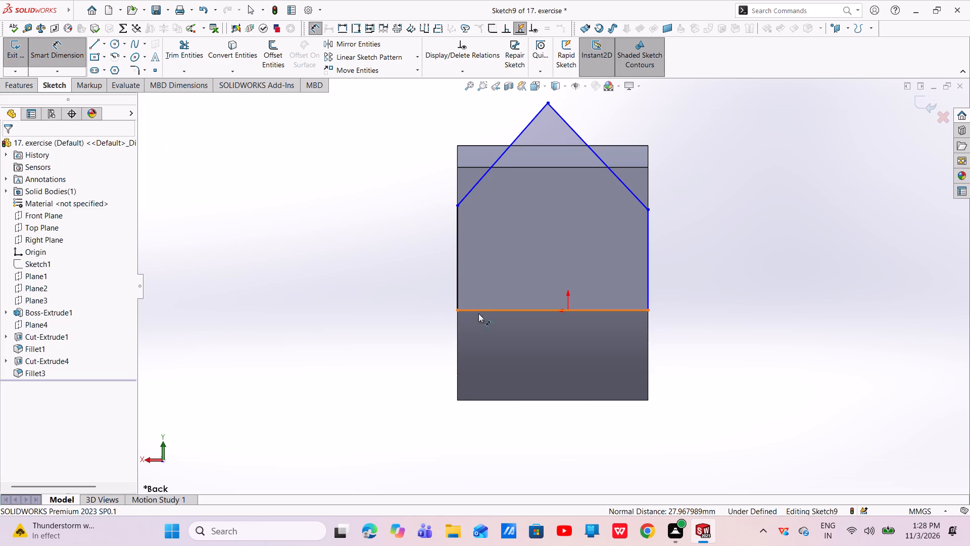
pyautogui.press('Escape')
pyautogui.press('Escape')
# Turn the profile's horizontal base line into construction geometry.
pyautogui.click(510, 309)
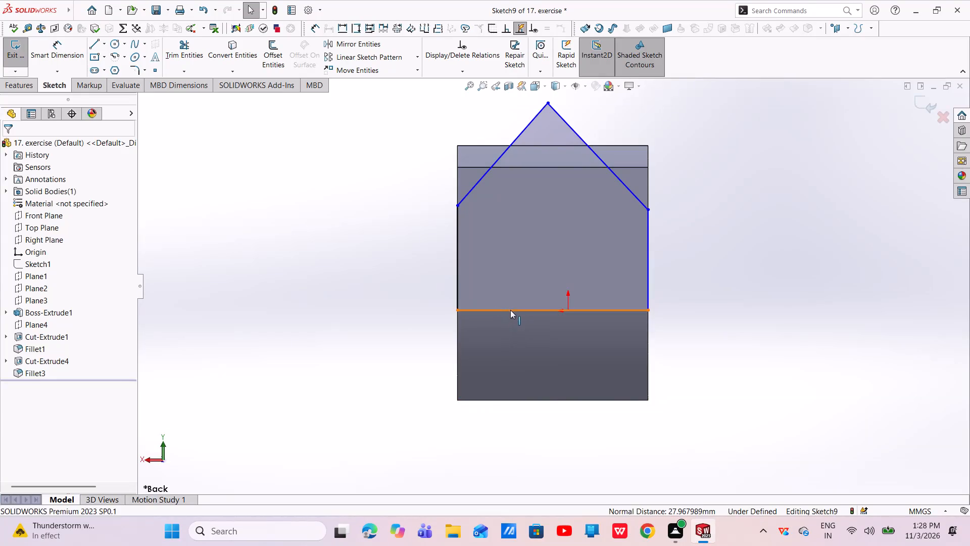
pyautogui.click(557, 284)
pyautogui.press('Escape')
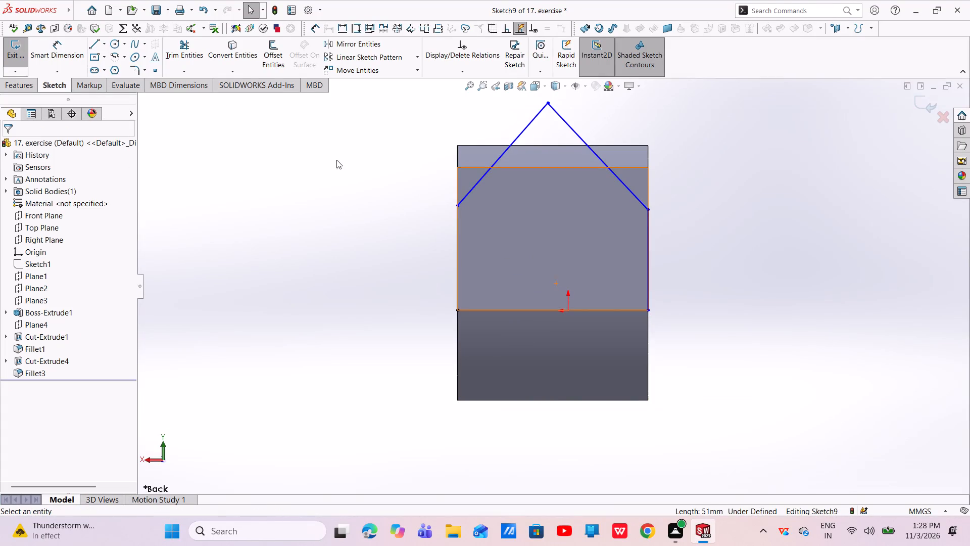
pyautogui.press('Escape')
# Add a 40 mm doubled-distance dimension from the longer vertical side's upper endpoint to the construction base line.
pyautogui.click(77, 56)
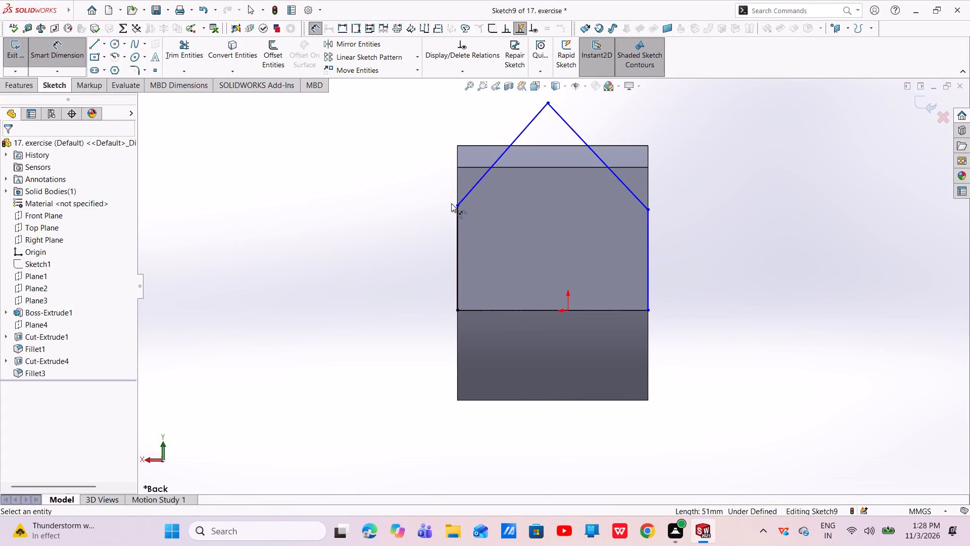
pyautogui.click(457, 205)
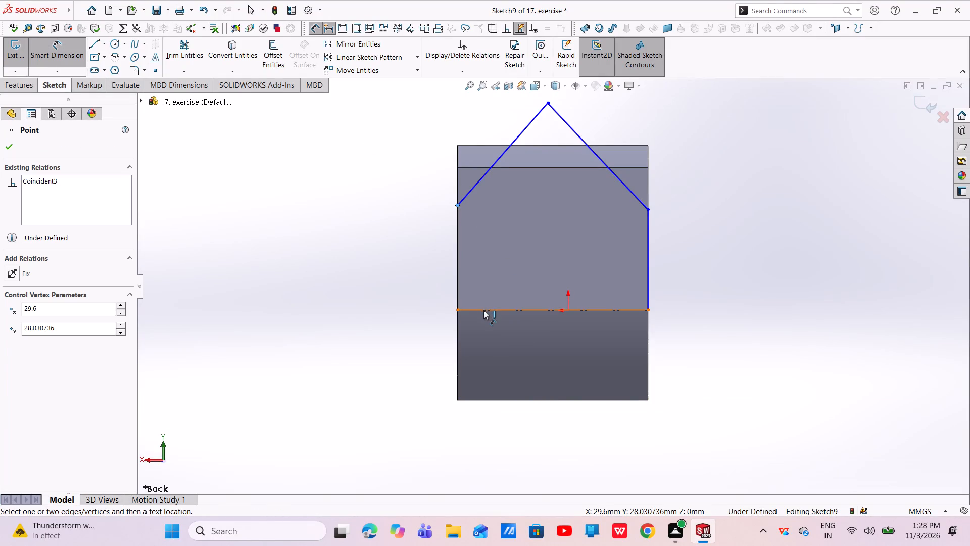
pyautogui.click(483, 310)
pyautogui.click(401, 310)
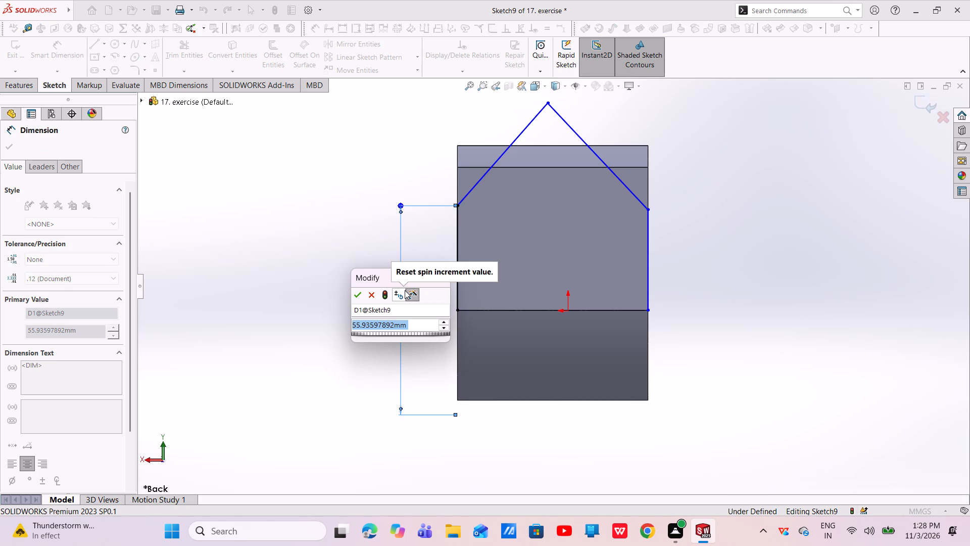
pyautogui.press('BackSpace')
pyautogui.write('40')
pyautogui.press('Return')
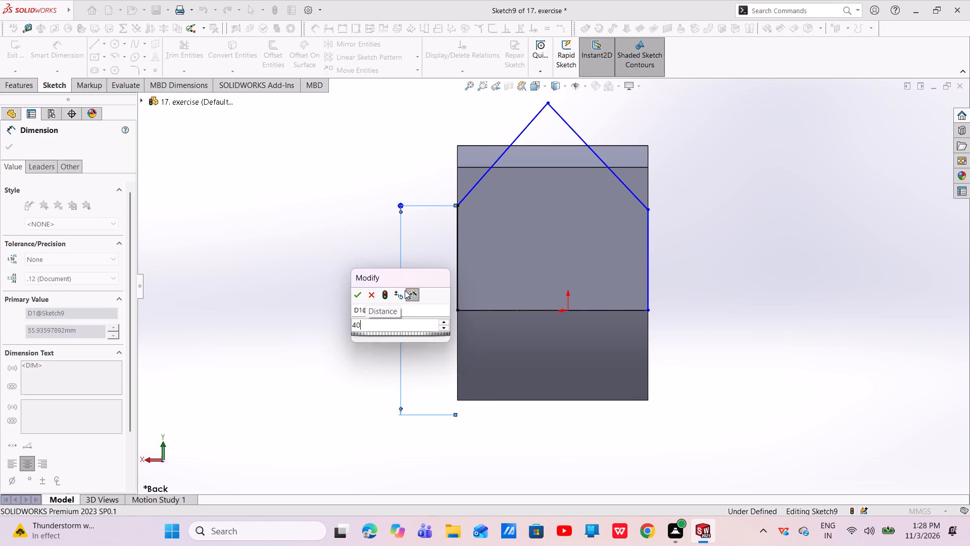
pyautogui.press('Escape')
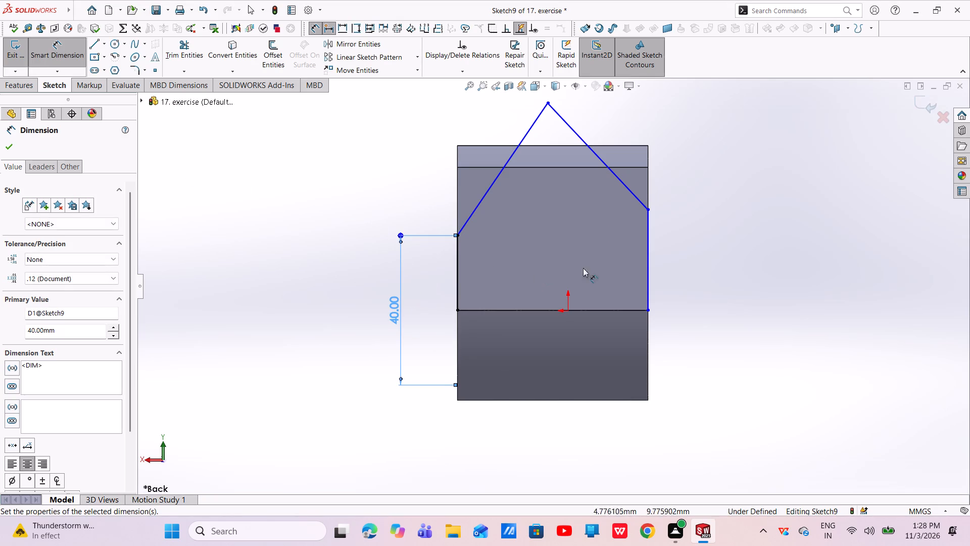
# Add a 46 mm doubled-distance dimension from the other vertical side's upper endpoint to the construction base line.
pyautogui.click(649, 211)
pyautogui.click(629, 310)
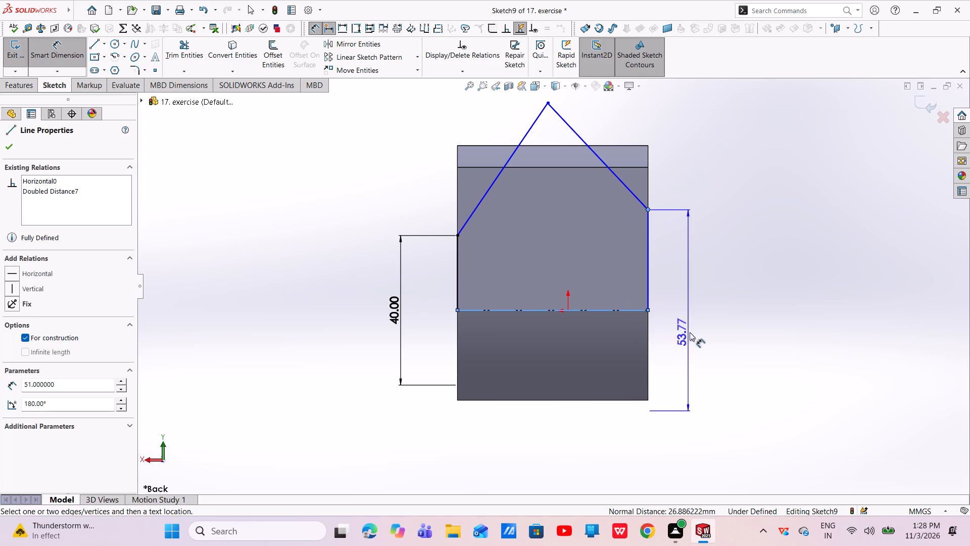
pyautogui.click(699, 325)
pyautogui.press('BackSpace')
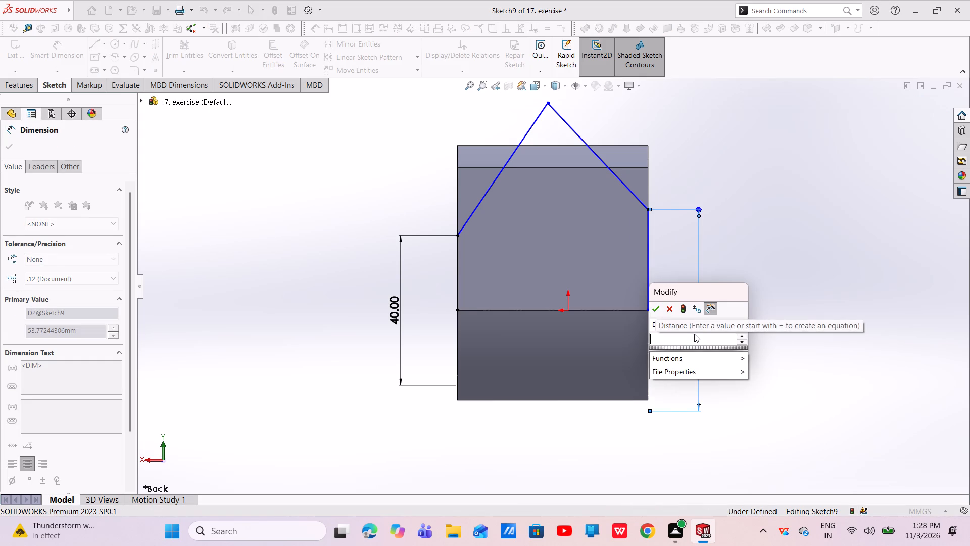
pyautogui.write('46')
pyautogui.press('Return')
pyautogui.press('Escape')
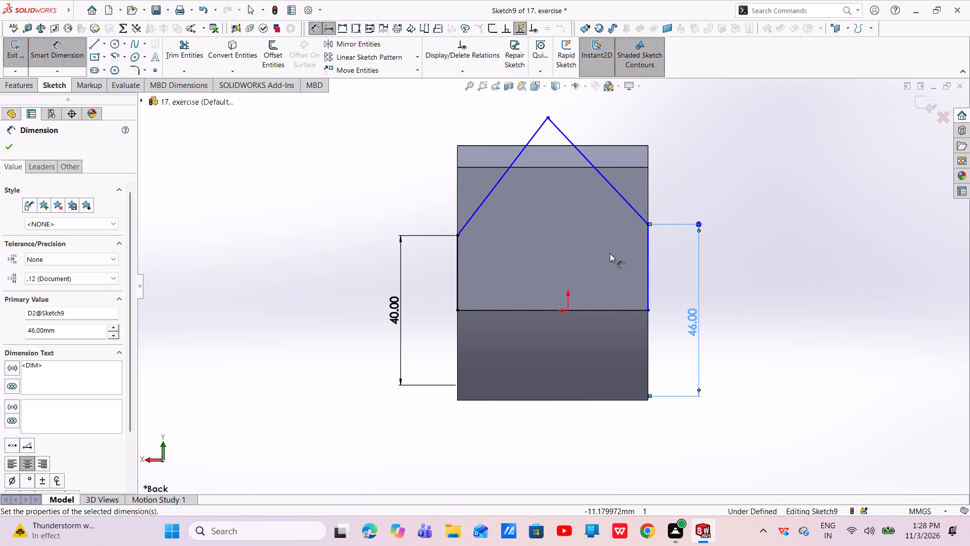
# Add a 42° angle dimension between the construction base line and the sloped line that meets the 46 mm side.
pyautogui.click(625, 198)
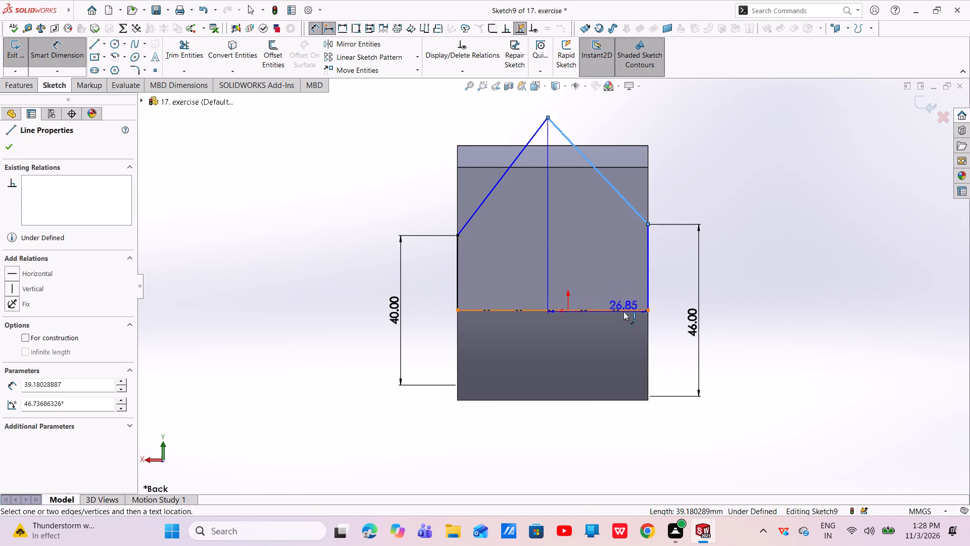
pyautogui.click(623, 311)
pyautogui.click(618, 274)
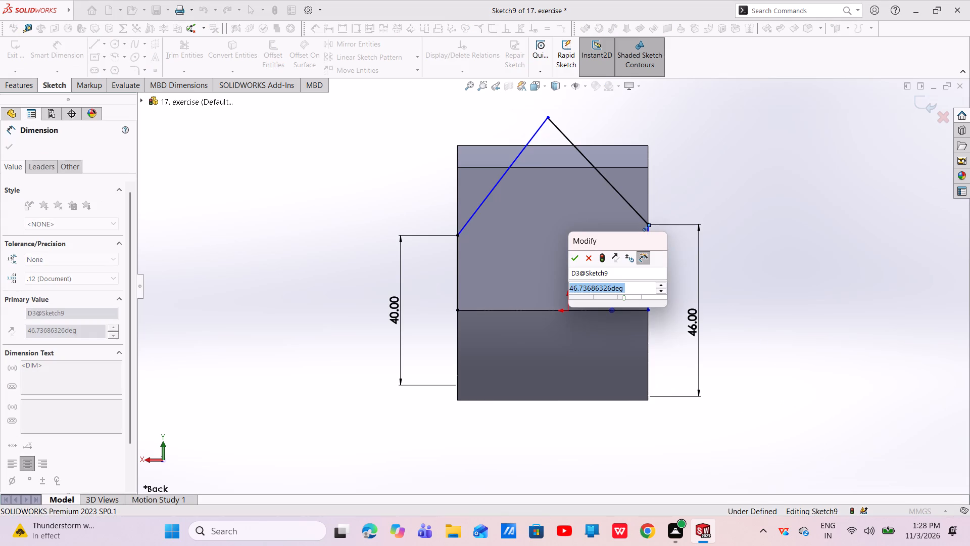
pyautogui.press('BackSpace')
pyautogui.write('42')
pyautogui.press('Return')
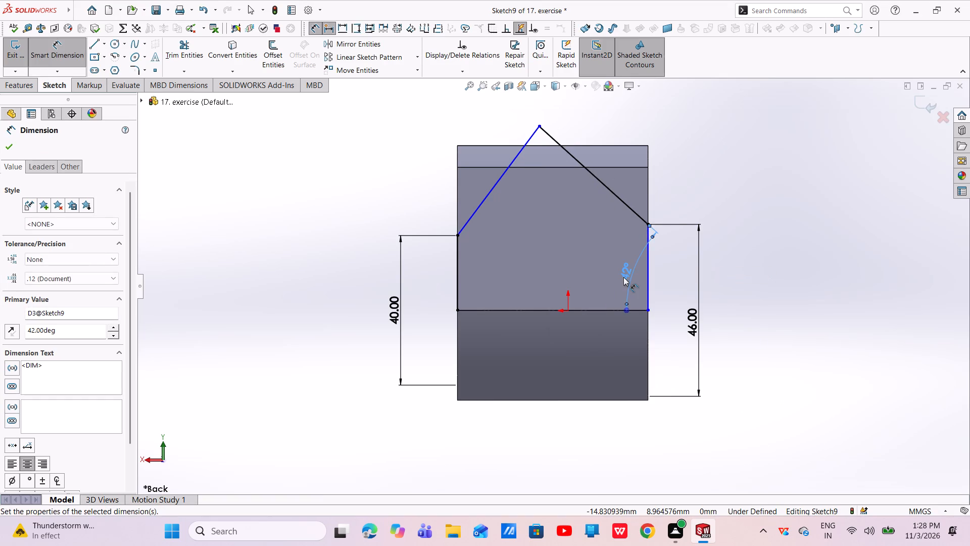
pyautogui.press('Escape')
# Add a 32° angle dimension between the other sloped line and the vertical side it meets, and finish dimensioning.
pyautogui.click(487, 199)
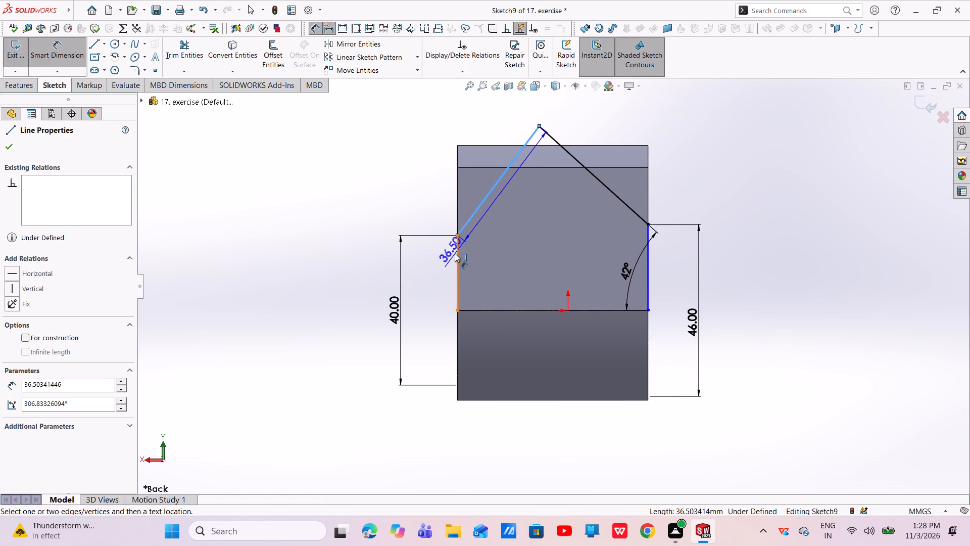
pyautogui.click(455, 256)
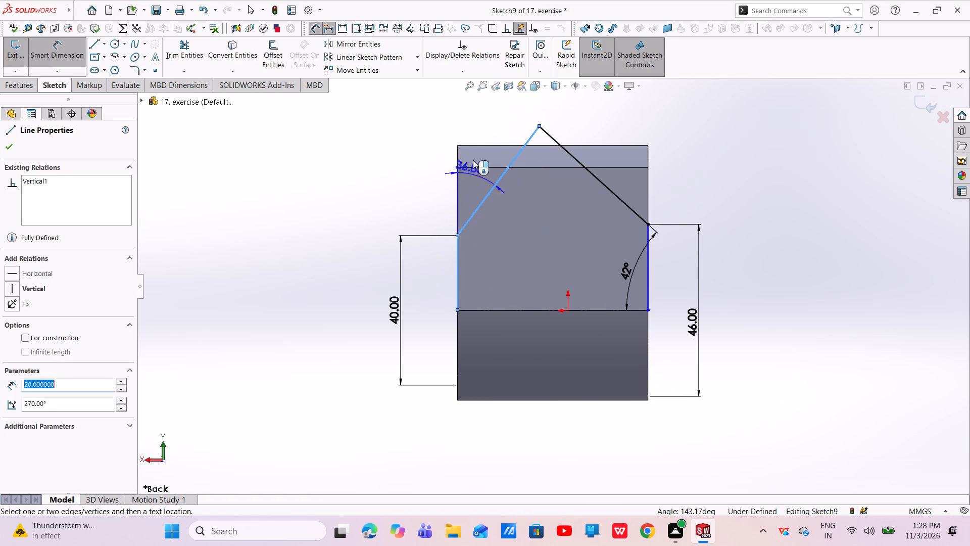
pyautogui.click(471, 145)
pyautogui.press('BackSpace')
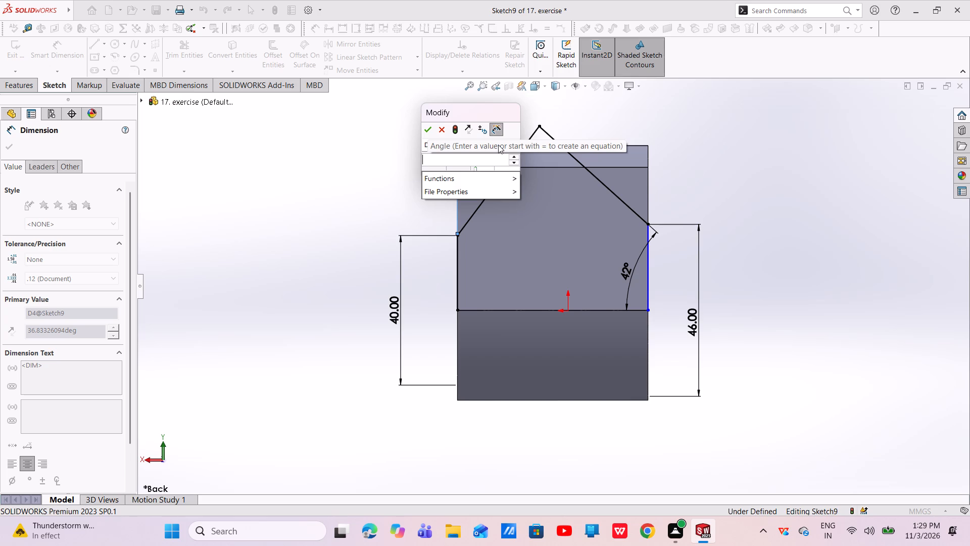
pyautogui.press('3')
pyautogui.press('2')
pyautogui.press('Return')
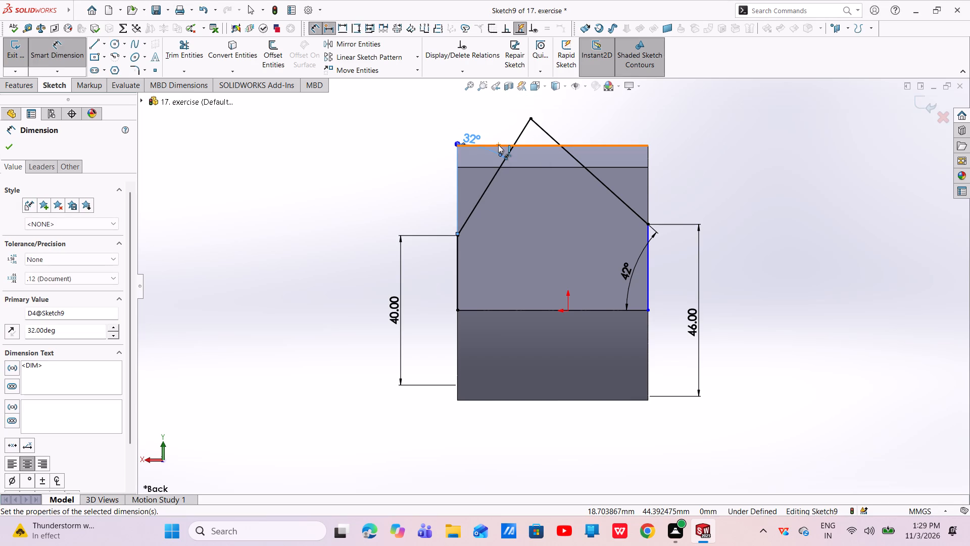
pyautogui.press('Escape')
pyautogui.press('Escape')
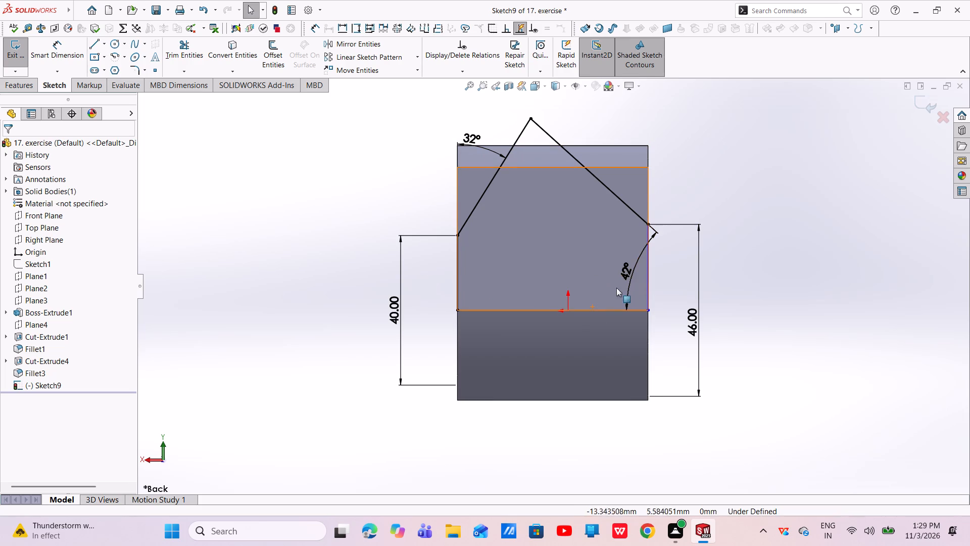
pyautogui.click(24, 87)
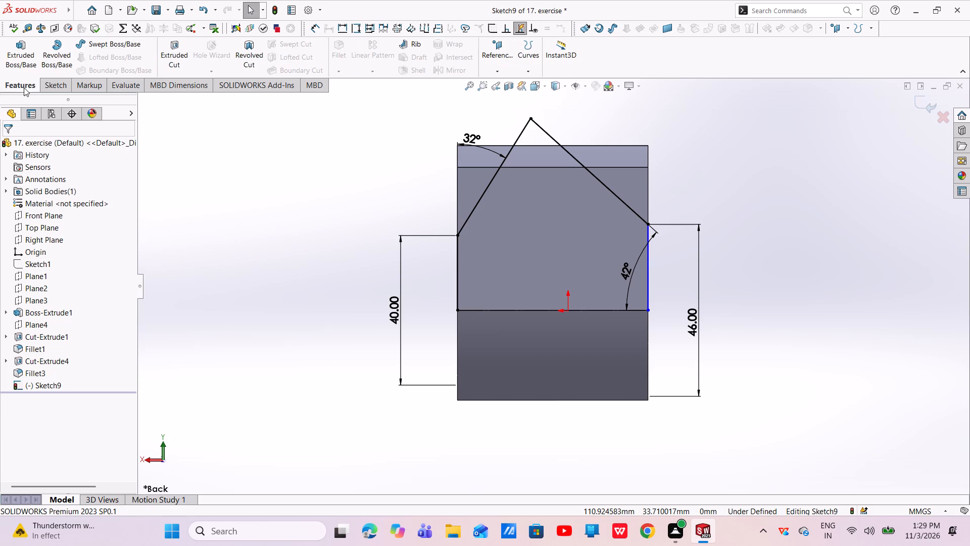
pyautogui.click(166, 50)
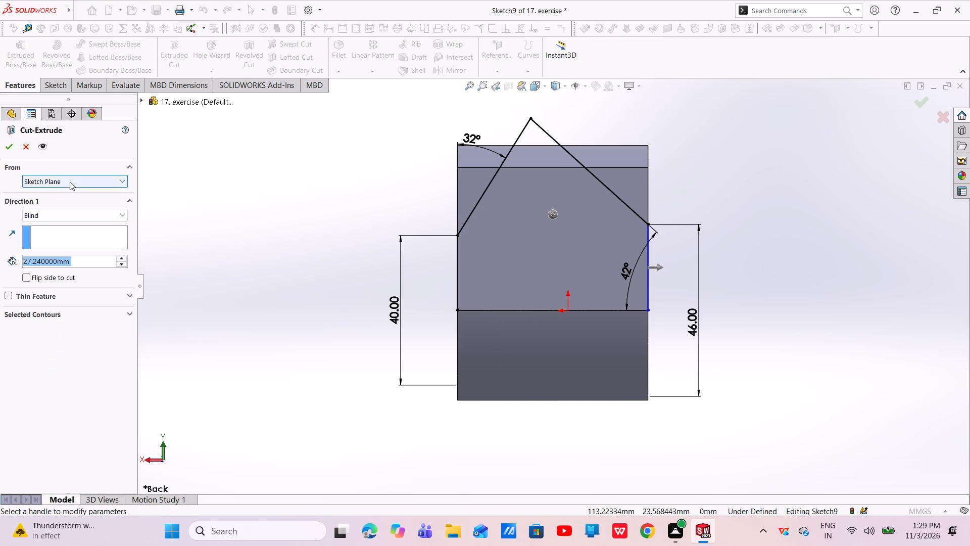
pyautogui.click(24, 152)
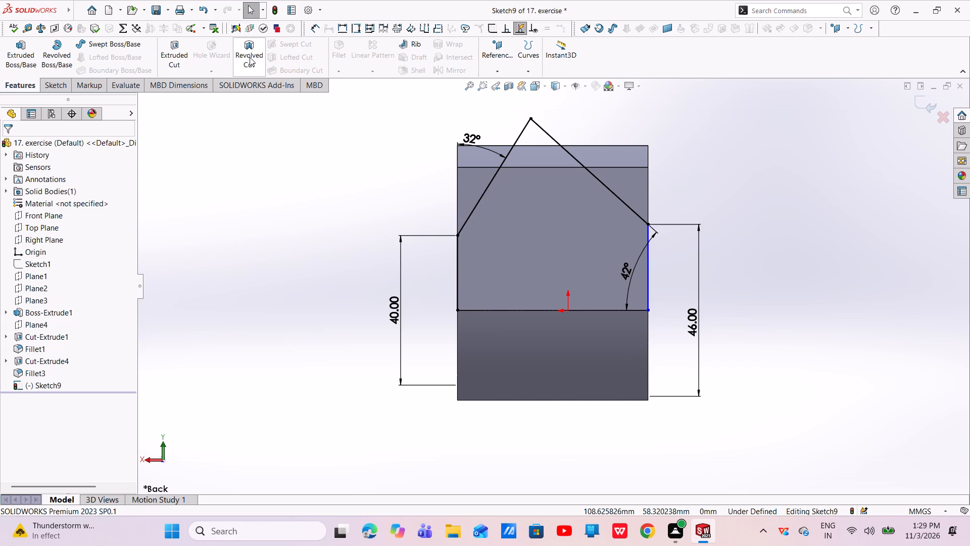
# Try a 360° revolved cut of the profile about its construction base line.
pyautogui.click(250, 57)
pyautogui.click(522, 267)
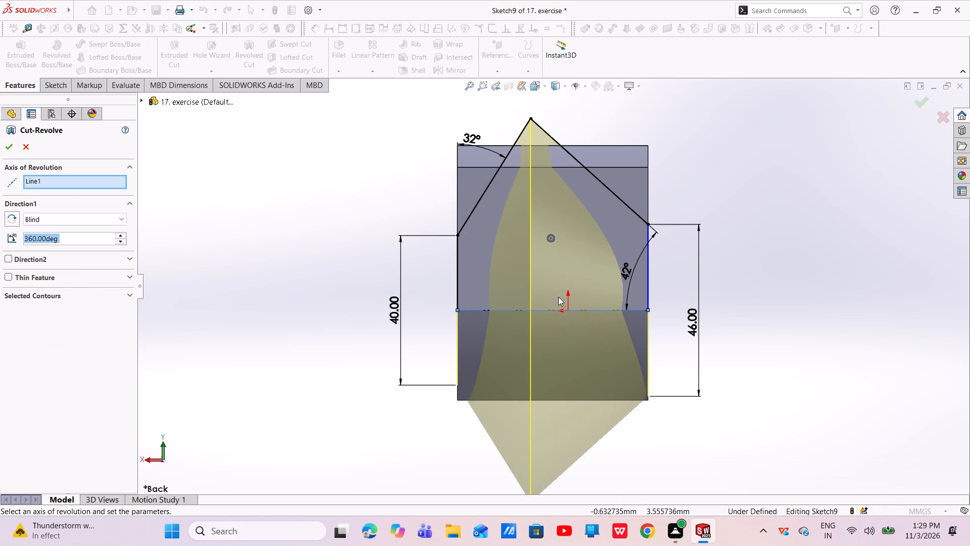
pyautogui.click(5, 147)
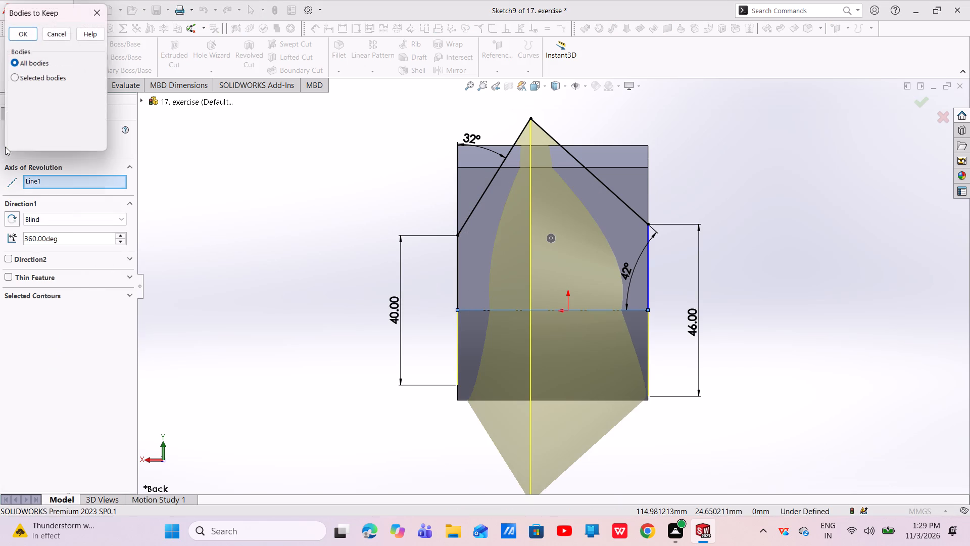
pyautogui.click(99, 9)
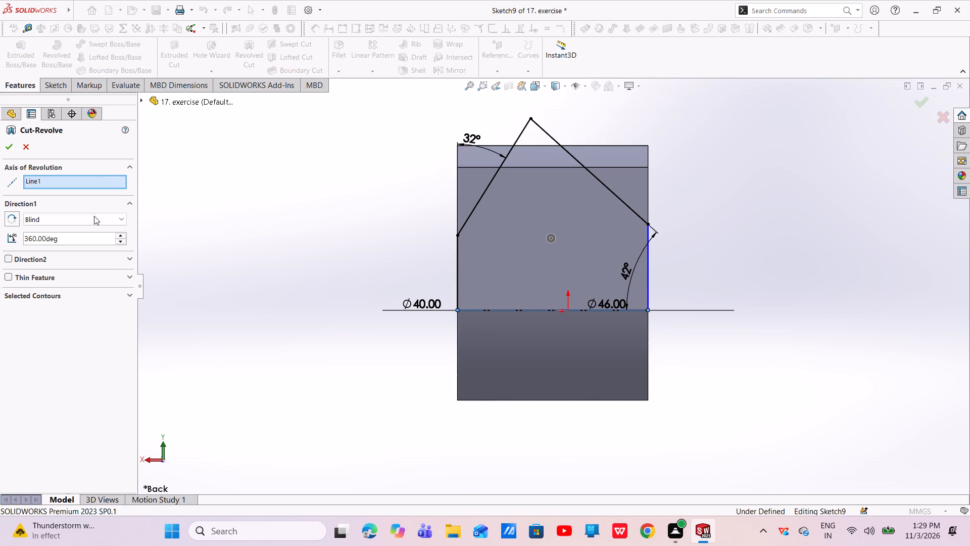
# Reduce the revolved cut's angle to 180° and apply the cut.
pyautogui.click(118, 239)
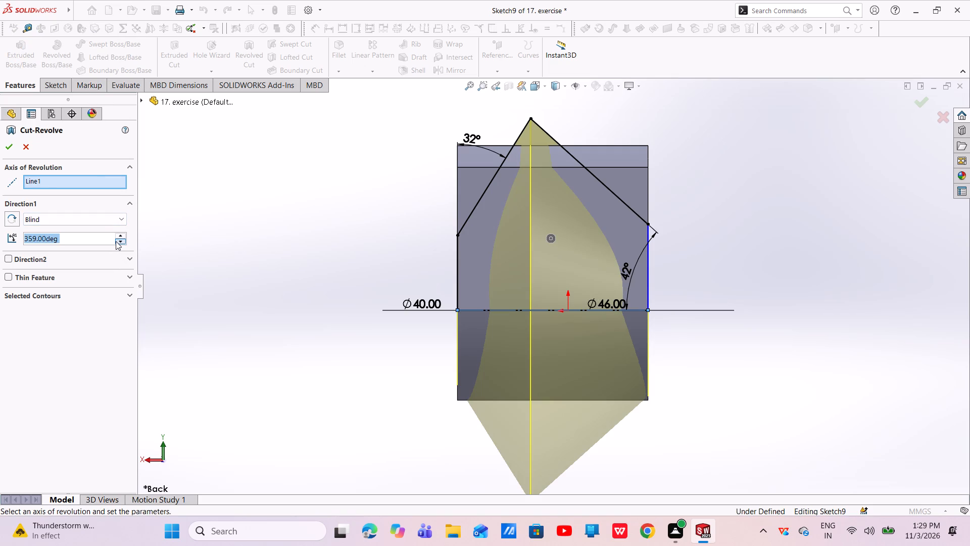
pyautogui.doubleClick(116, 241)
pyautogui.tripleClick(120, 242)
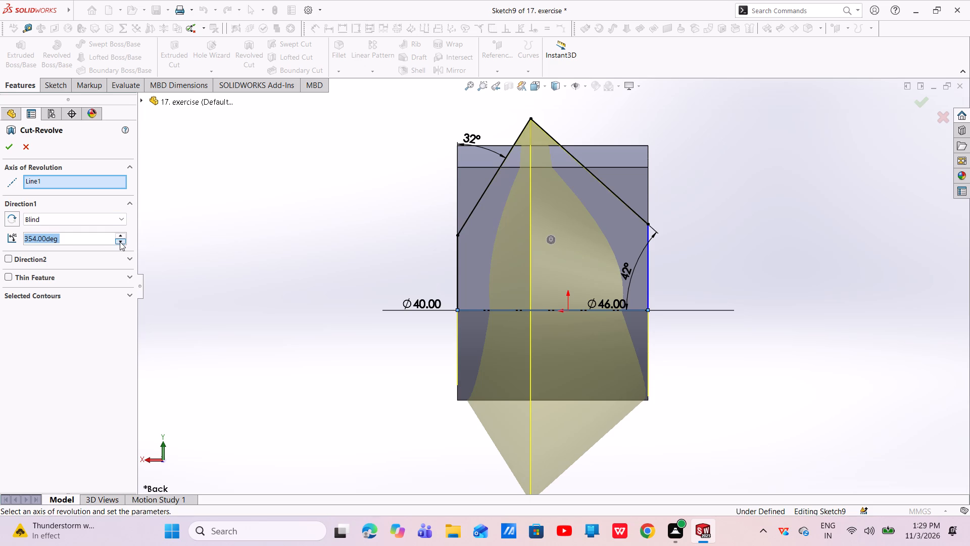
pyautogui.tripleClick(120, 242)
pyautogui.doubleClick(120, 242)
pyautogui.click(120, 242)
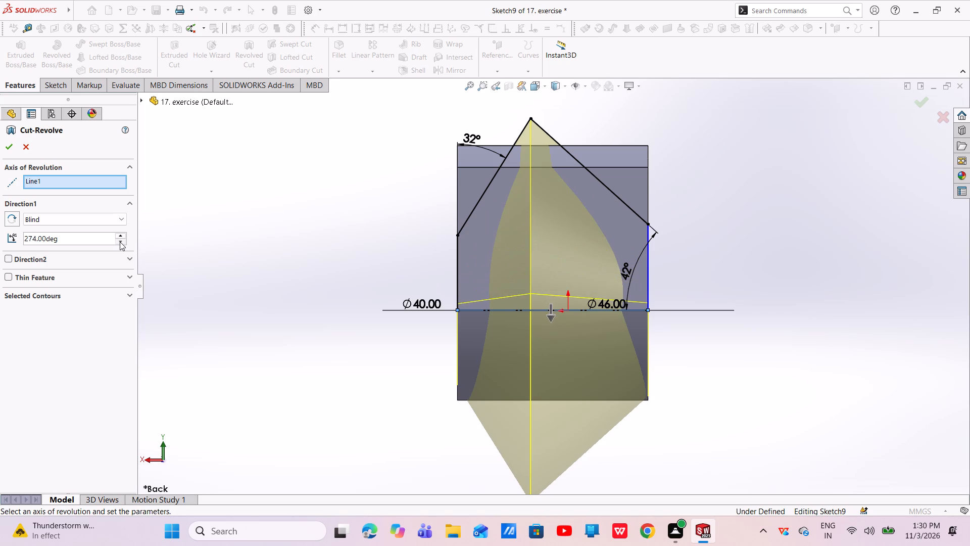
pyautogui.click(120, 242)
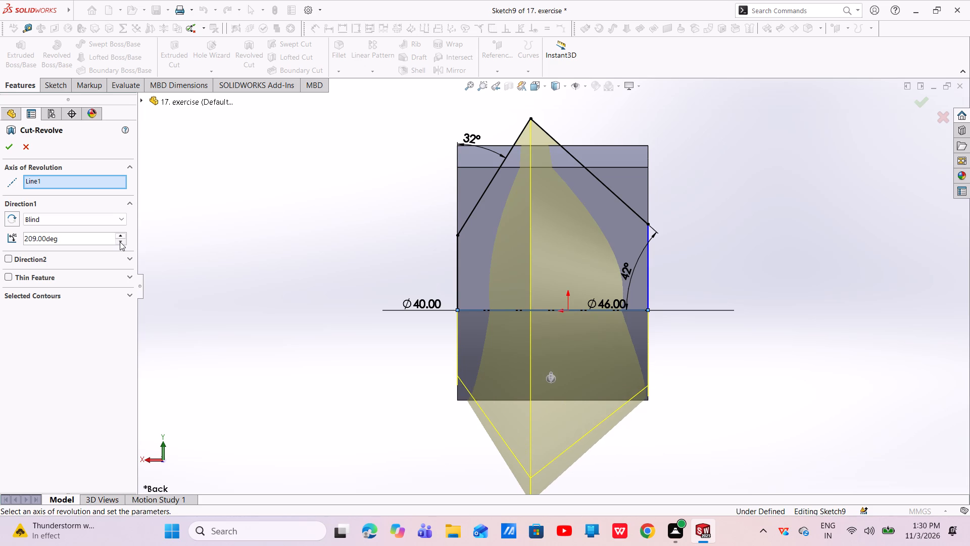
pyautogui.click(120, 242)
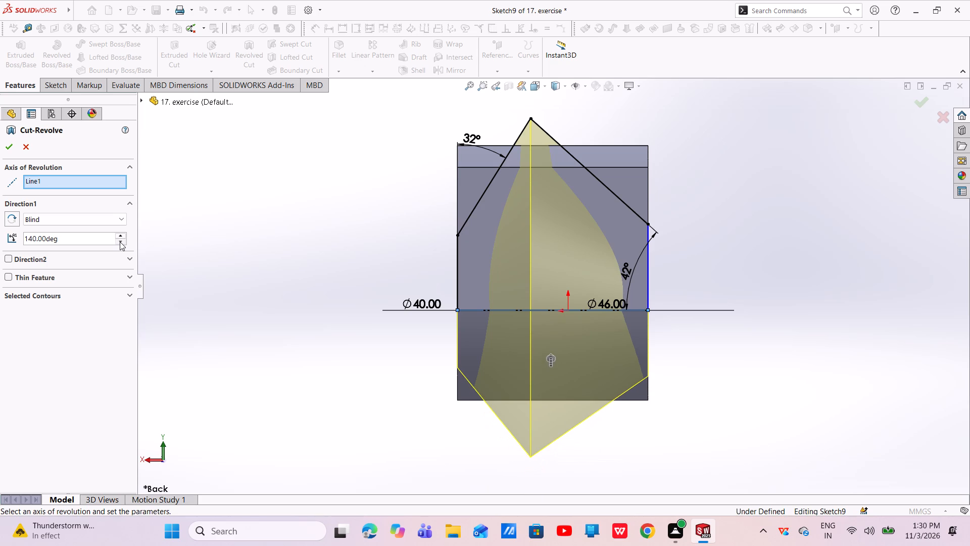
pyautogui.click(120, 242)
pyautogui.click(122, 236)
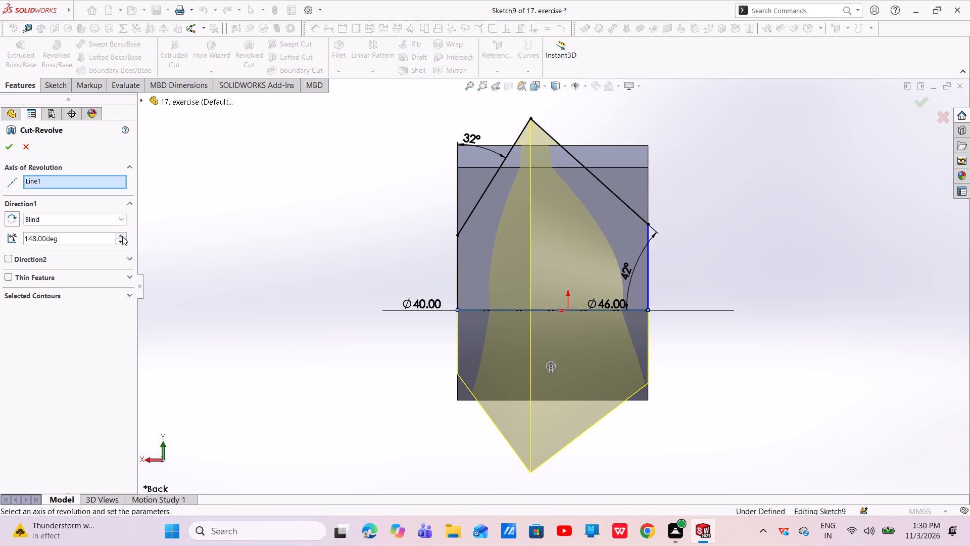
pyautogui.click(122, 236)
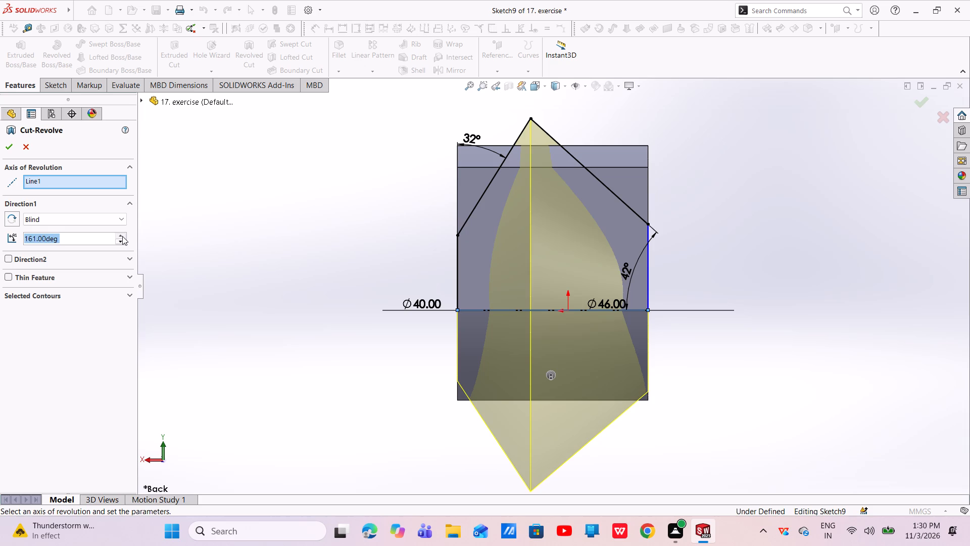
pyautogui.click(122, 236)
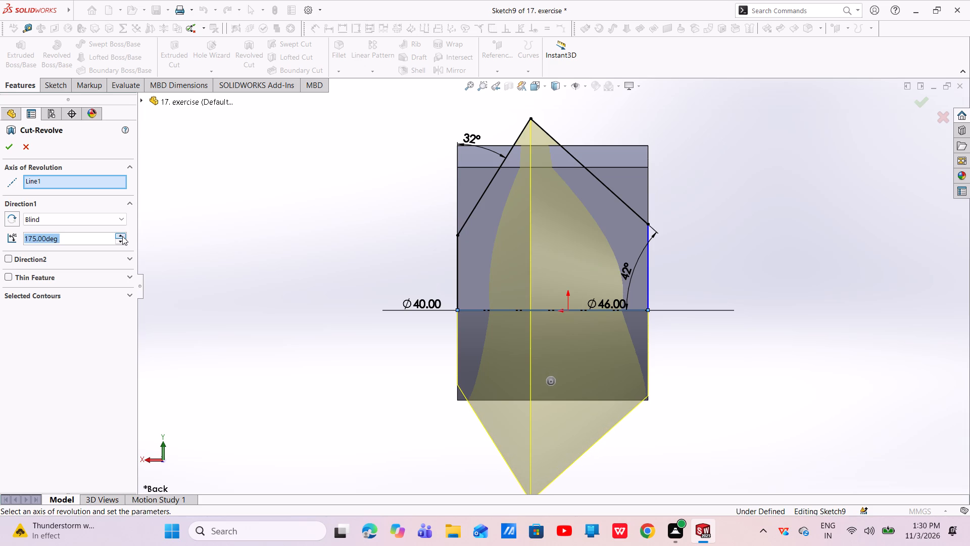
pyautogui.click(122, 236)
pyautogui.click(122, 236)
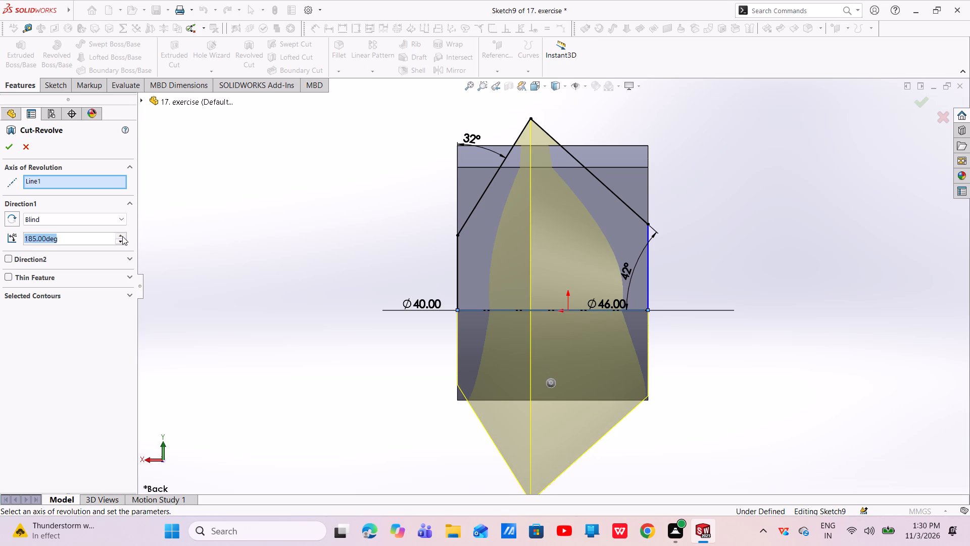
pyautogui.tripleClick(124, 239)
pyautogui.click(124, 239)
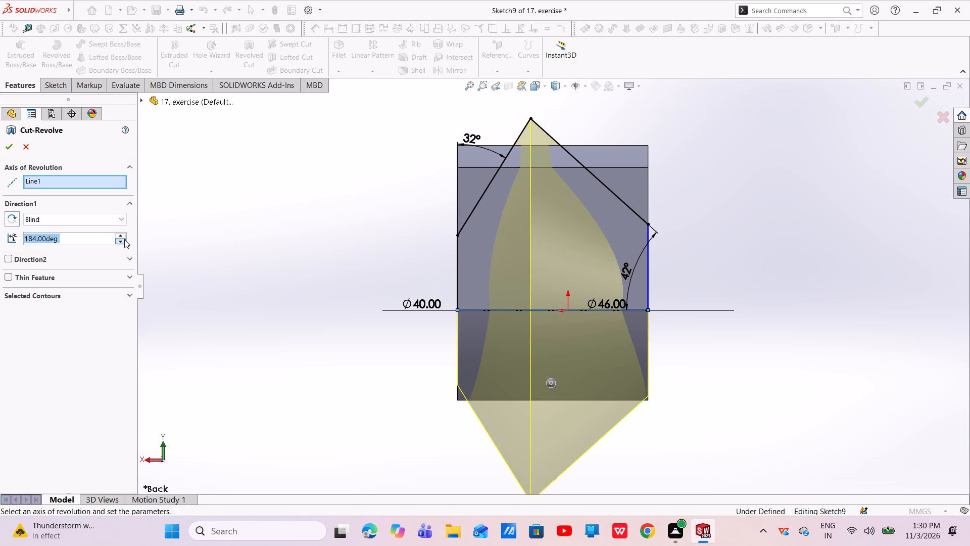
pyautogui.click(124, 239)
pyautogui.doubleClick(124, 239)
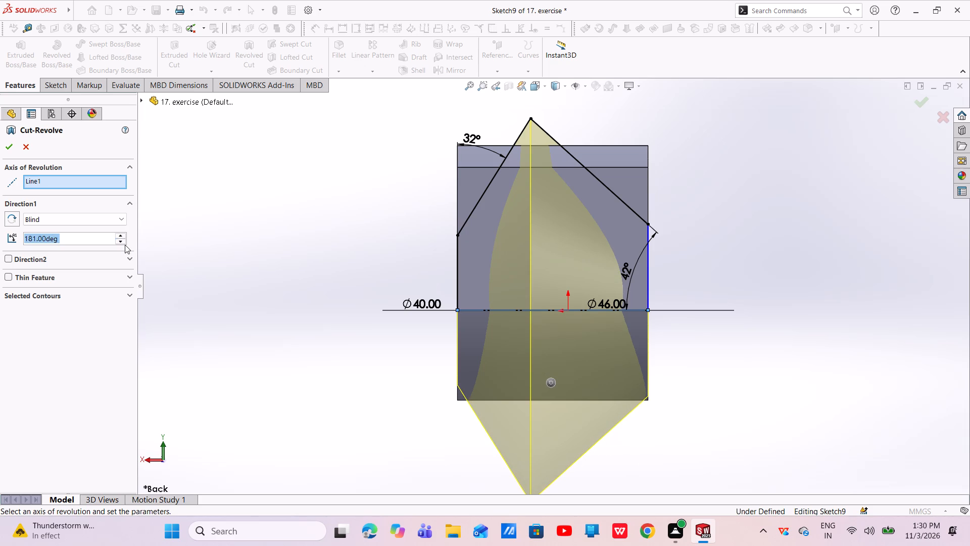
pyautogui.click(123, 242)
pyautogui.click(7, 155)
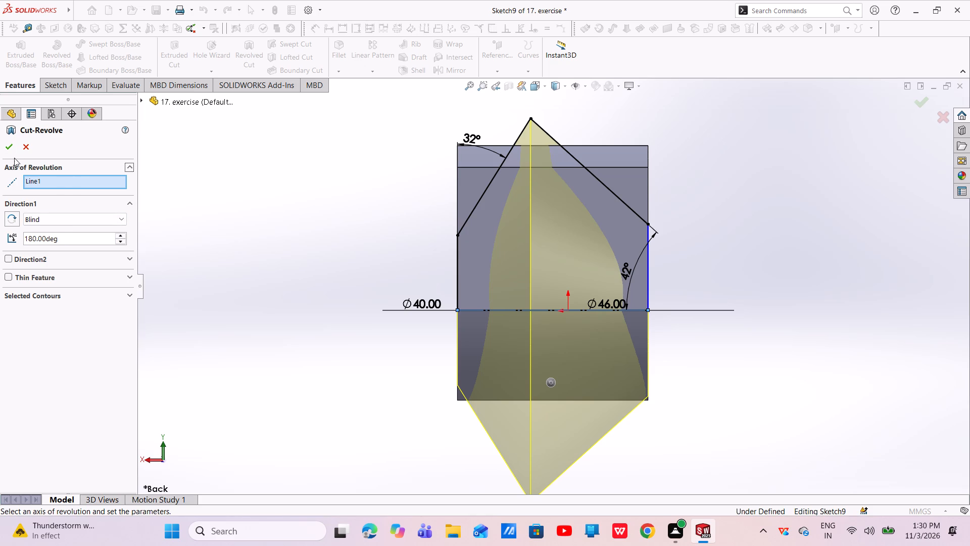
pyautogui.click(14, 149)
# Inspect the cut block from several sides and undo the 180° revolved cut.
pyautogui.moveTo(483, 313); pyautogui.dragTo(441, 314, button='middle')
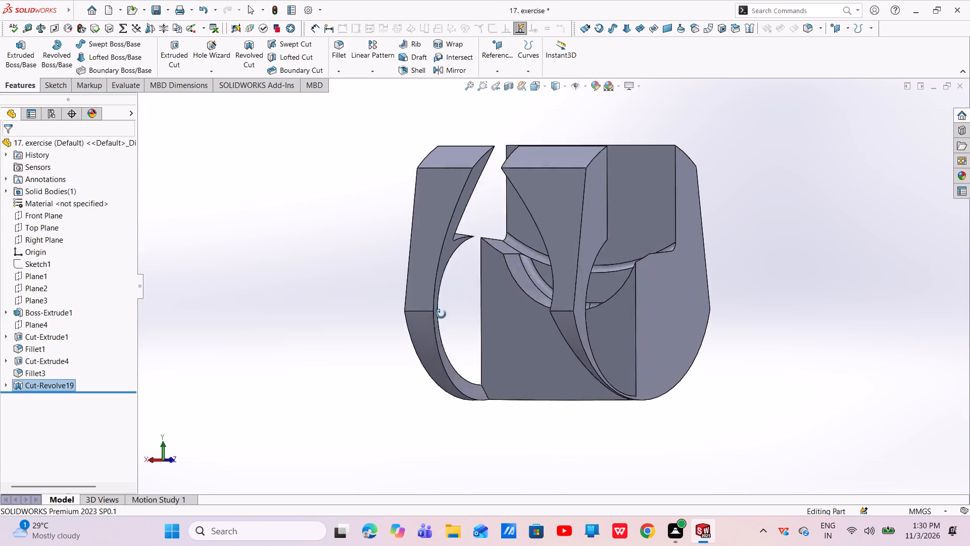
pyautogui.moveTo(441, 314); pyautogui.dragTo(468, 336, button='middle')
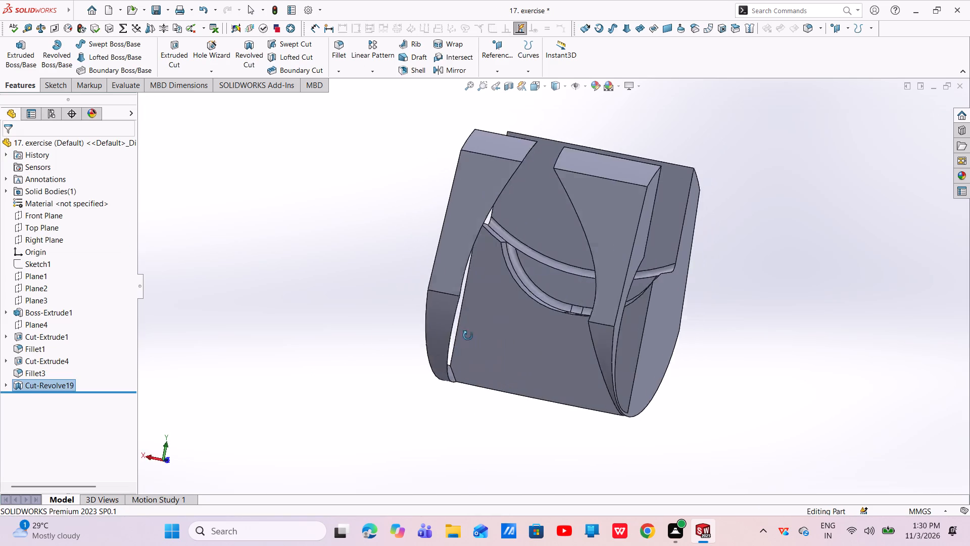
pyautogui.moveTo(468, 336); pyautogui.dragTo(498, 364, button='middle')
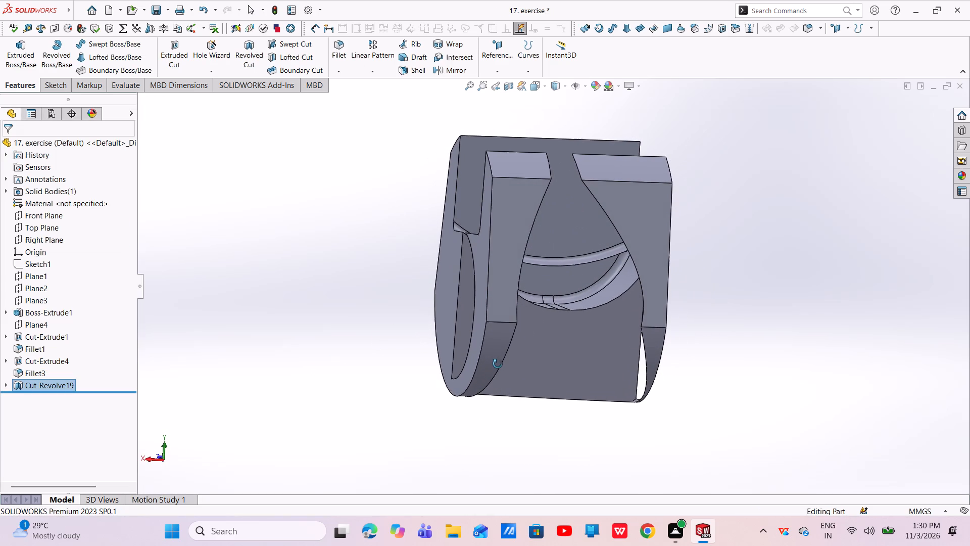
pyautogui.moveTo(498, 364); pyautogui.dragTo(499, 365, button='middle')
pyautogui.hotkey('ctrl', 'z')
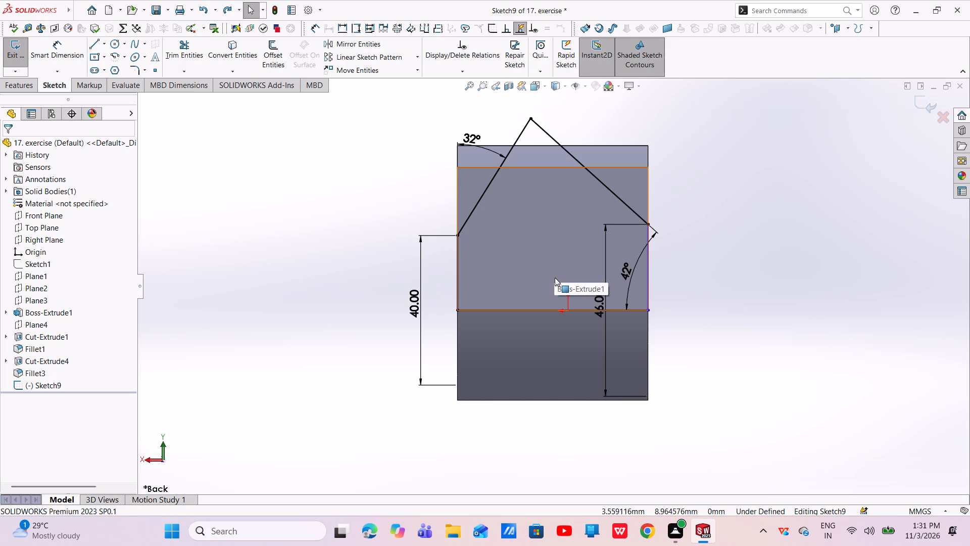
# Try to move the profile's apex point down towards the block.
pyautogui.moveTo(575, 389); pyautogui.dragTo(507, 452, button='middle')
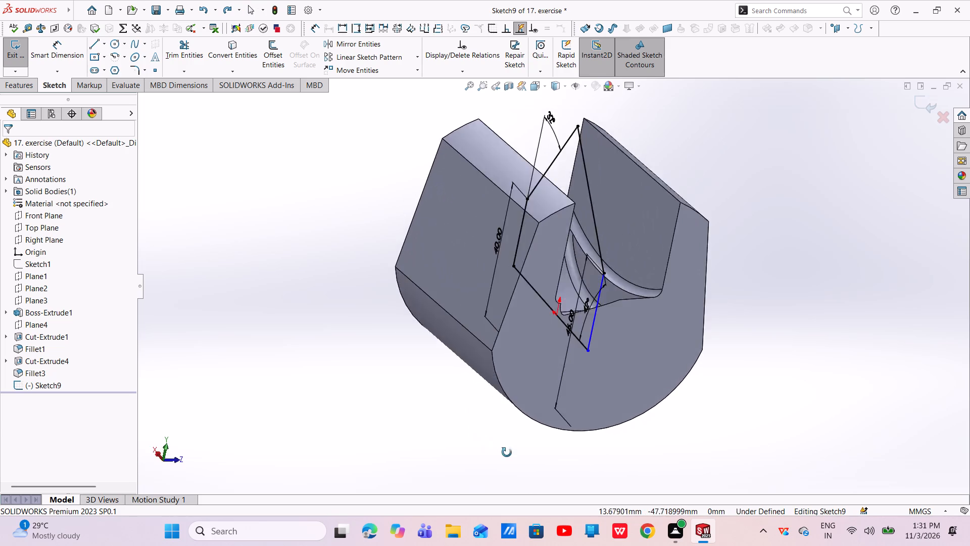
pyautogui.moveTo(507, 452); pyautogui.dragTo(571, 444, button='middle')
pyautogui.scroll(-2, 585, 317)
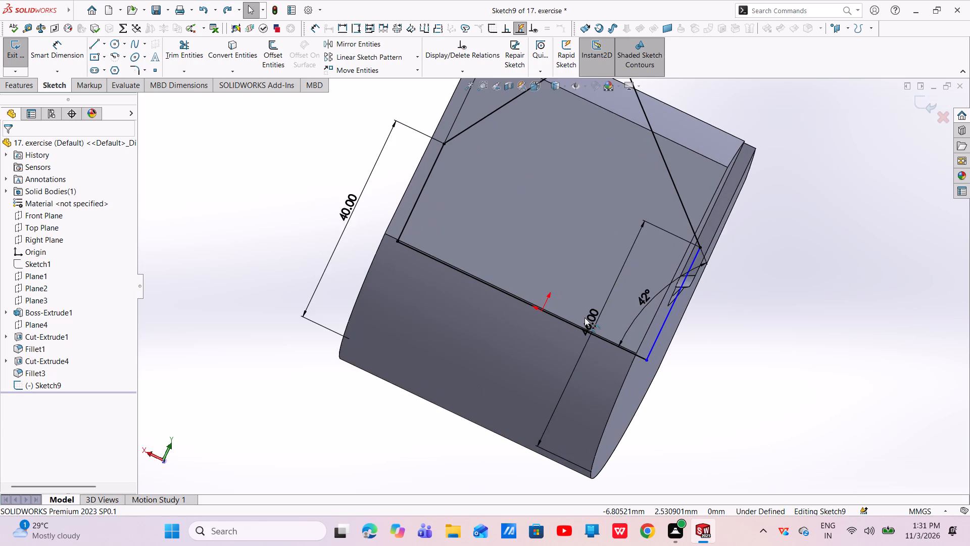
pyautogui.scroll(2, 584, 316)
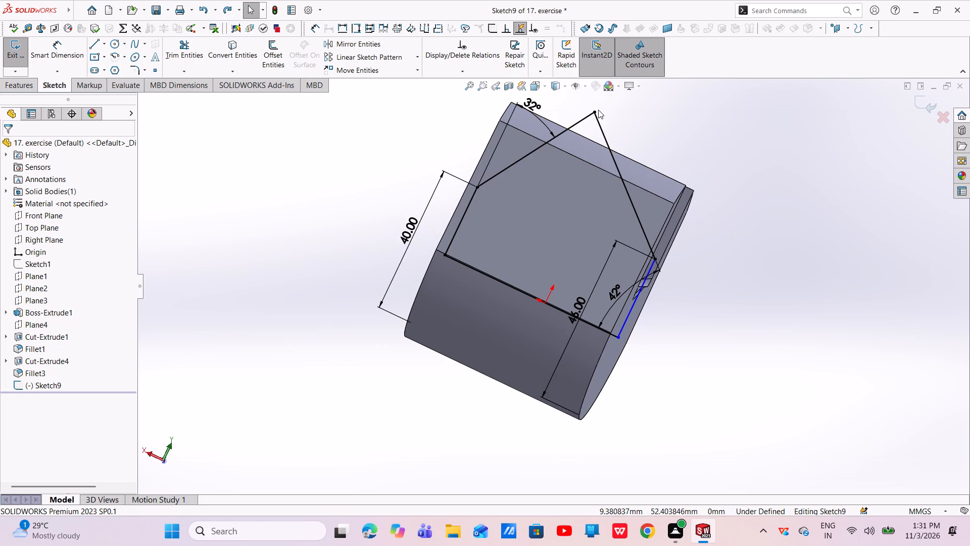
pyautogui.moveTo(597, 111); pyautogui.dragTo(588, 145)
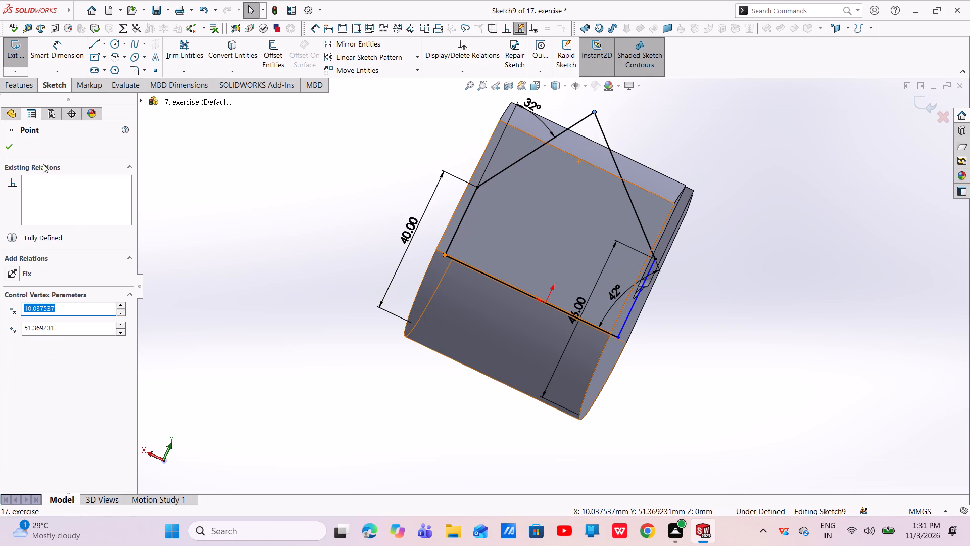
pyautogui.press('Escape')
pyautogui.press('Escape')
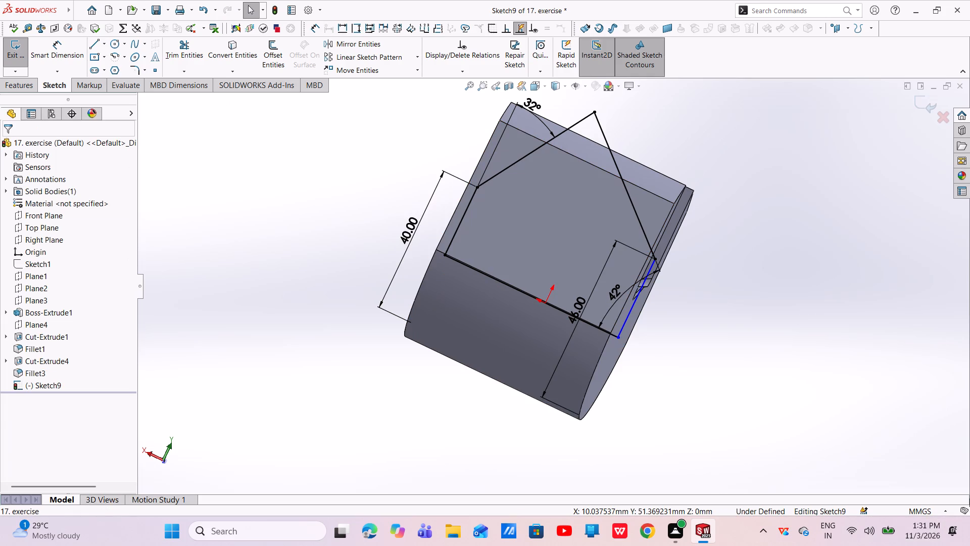
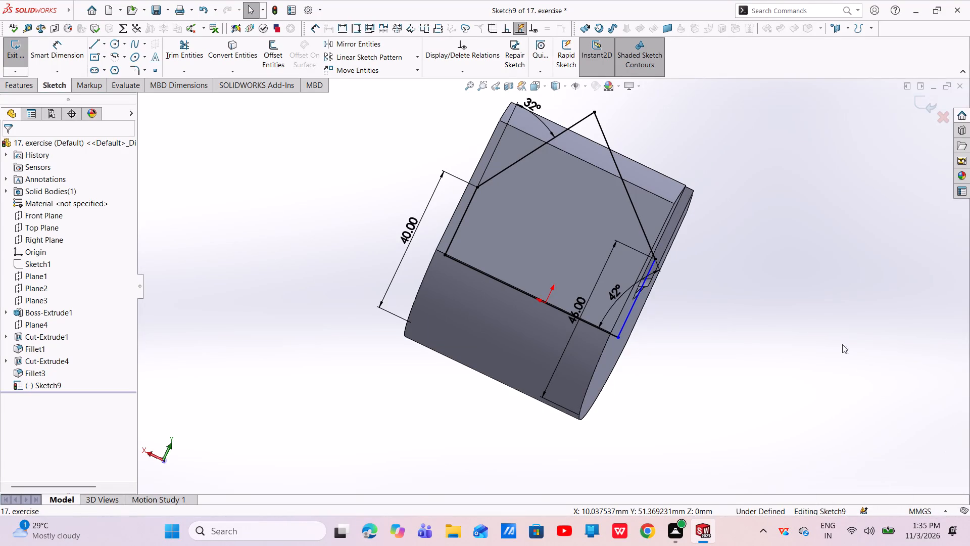
# Examine the Front Plane profile against the slotted block from several sides and close up.
pyautogui.scroll(3, 604, 302)
pyautogui.moveTo(396, 131); pyautogui.dragTo(465, 229, button='middle')
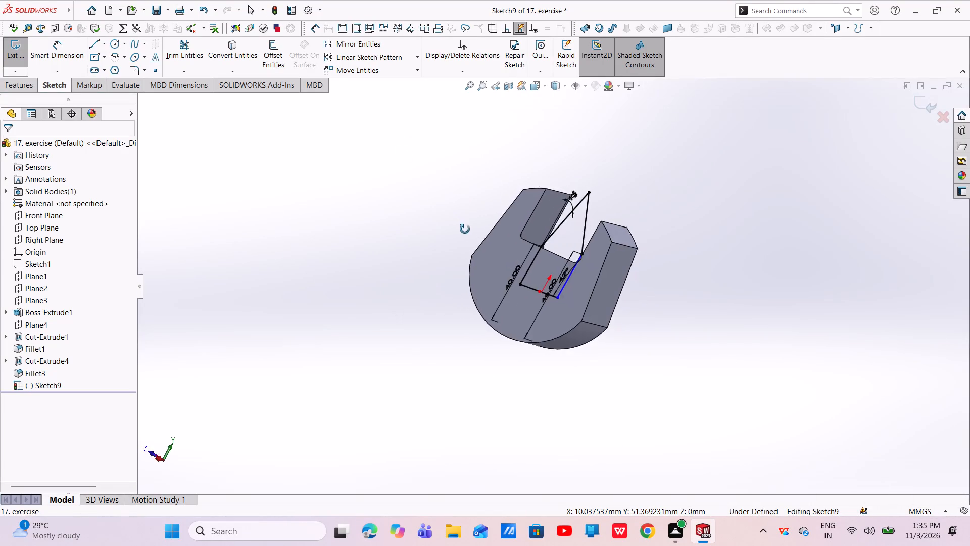
pyautogui.moveTo(465, 229); pyautogui.dragTo(358, 173, button='middle')
pyautogui.scroll(-2, 513, 215)
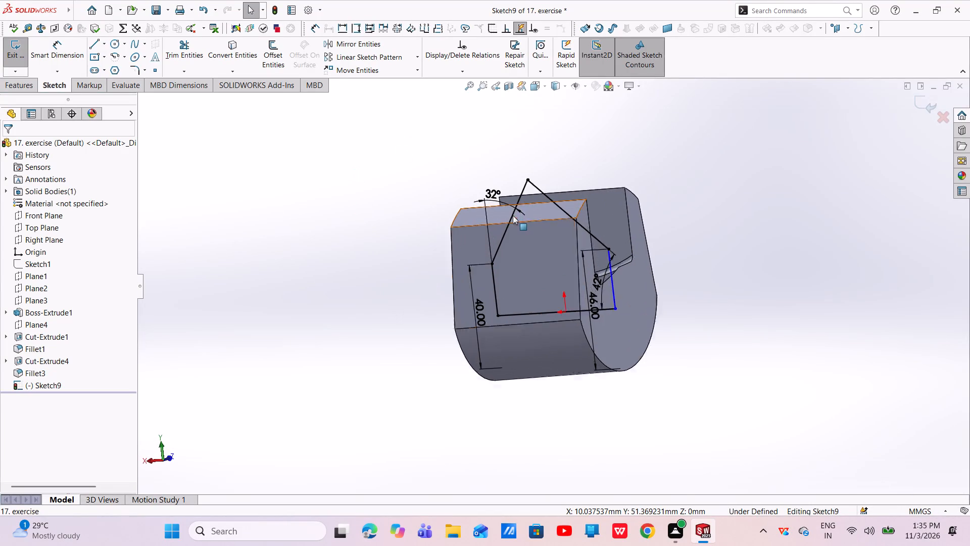
pyautogui.scroll(-2, 513, 215)
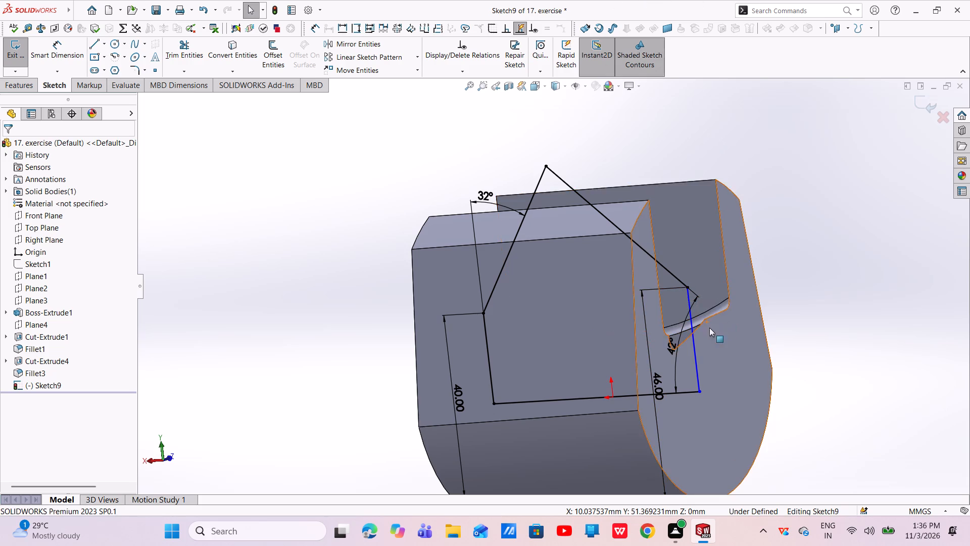
pyautogui.scroll(-3, 689, 324)
pyautogui.moveTo(601, 339); pyautogui.dragTo(616, 349, button='middle')
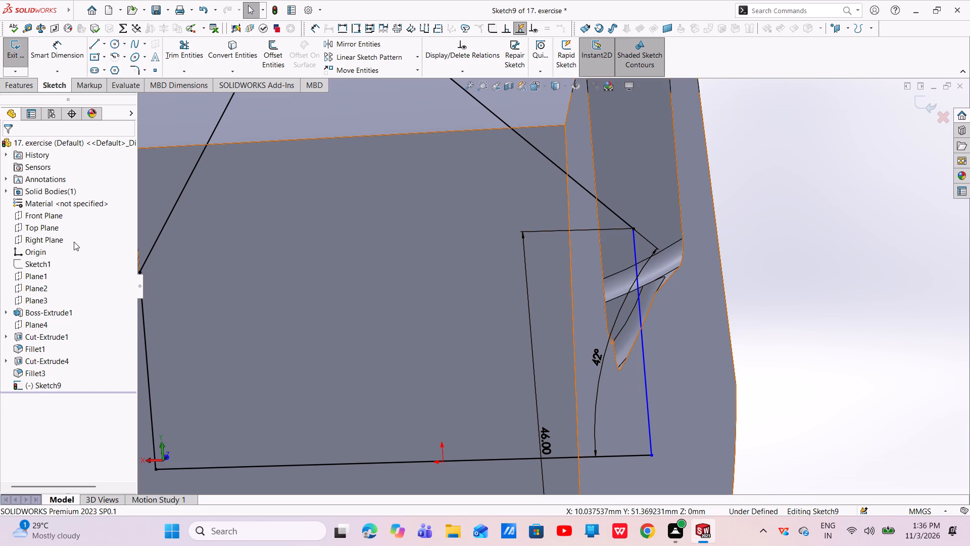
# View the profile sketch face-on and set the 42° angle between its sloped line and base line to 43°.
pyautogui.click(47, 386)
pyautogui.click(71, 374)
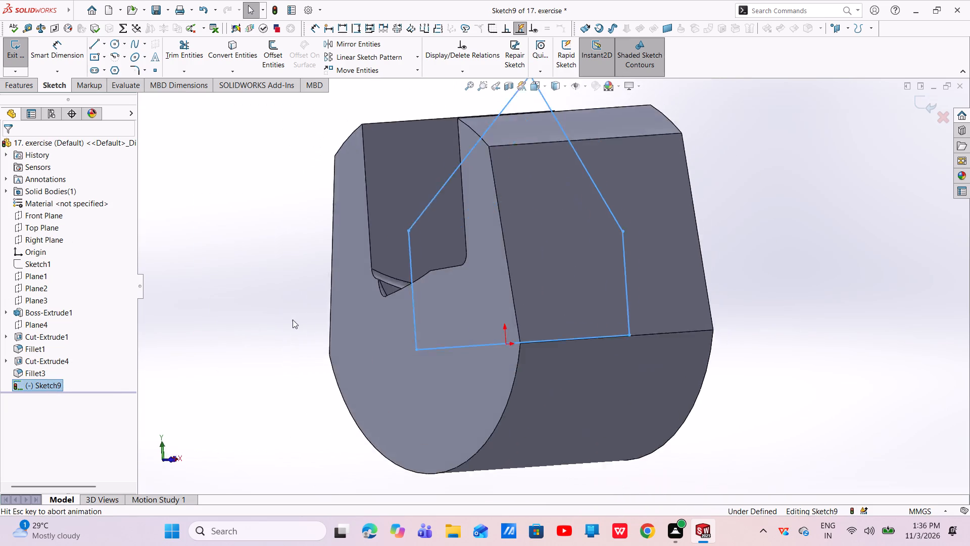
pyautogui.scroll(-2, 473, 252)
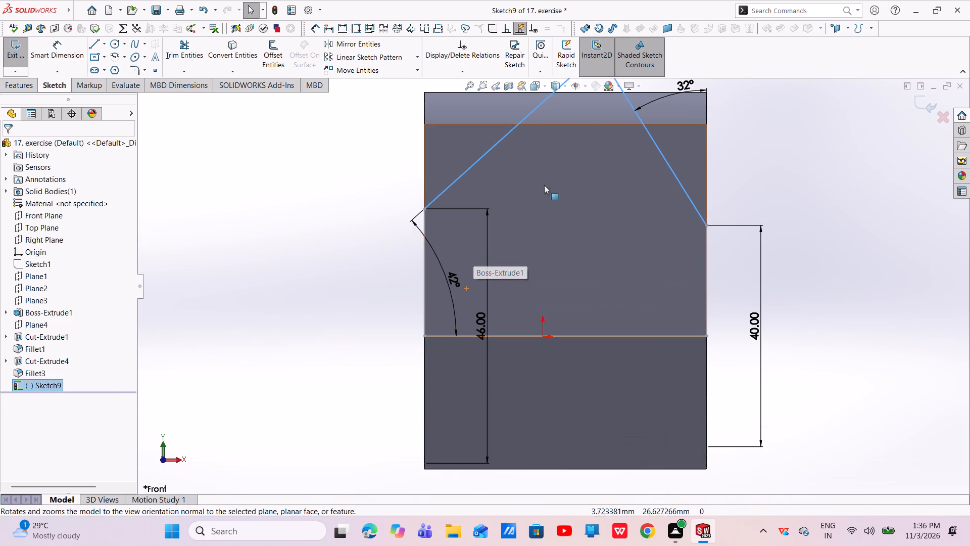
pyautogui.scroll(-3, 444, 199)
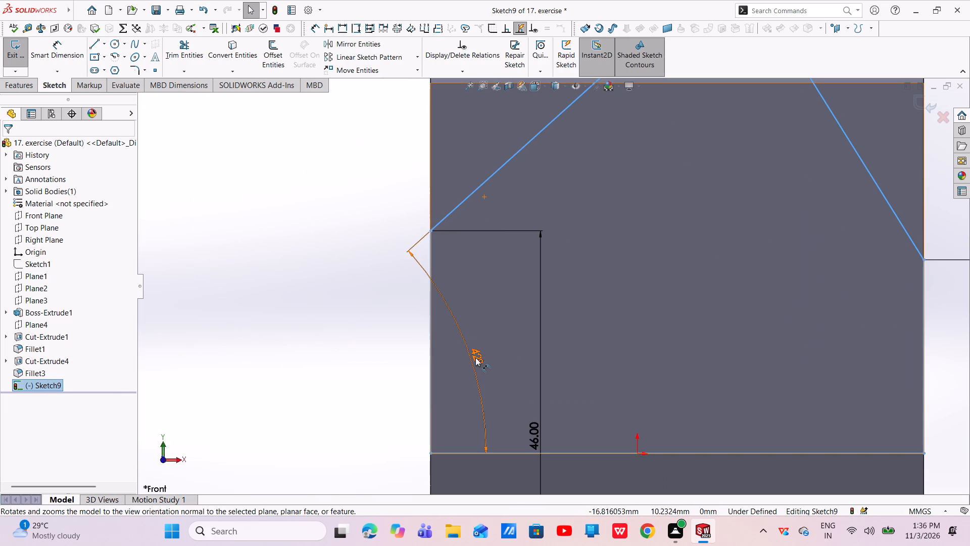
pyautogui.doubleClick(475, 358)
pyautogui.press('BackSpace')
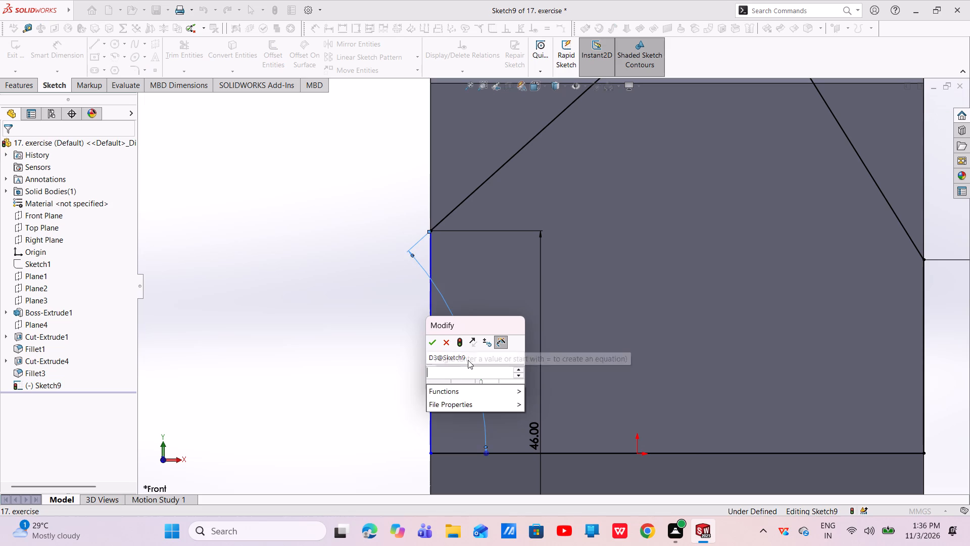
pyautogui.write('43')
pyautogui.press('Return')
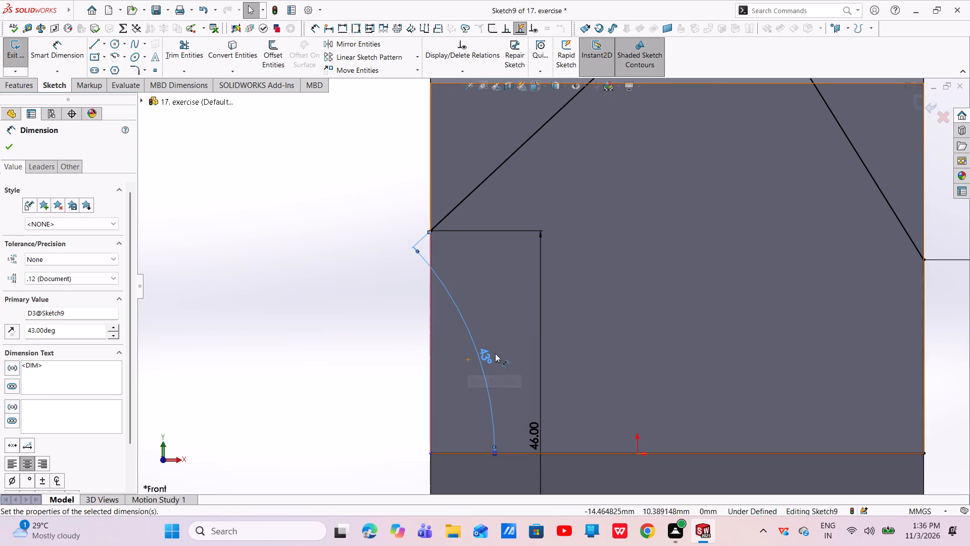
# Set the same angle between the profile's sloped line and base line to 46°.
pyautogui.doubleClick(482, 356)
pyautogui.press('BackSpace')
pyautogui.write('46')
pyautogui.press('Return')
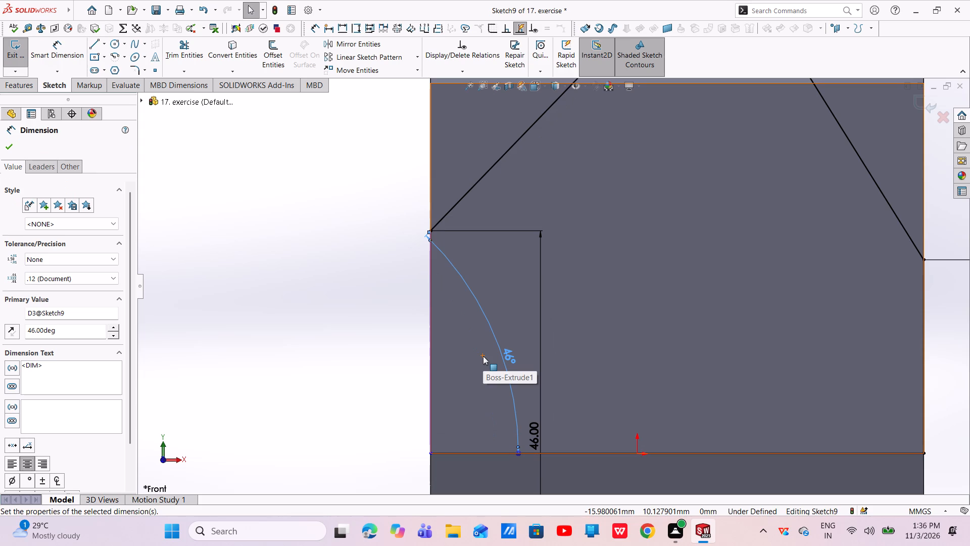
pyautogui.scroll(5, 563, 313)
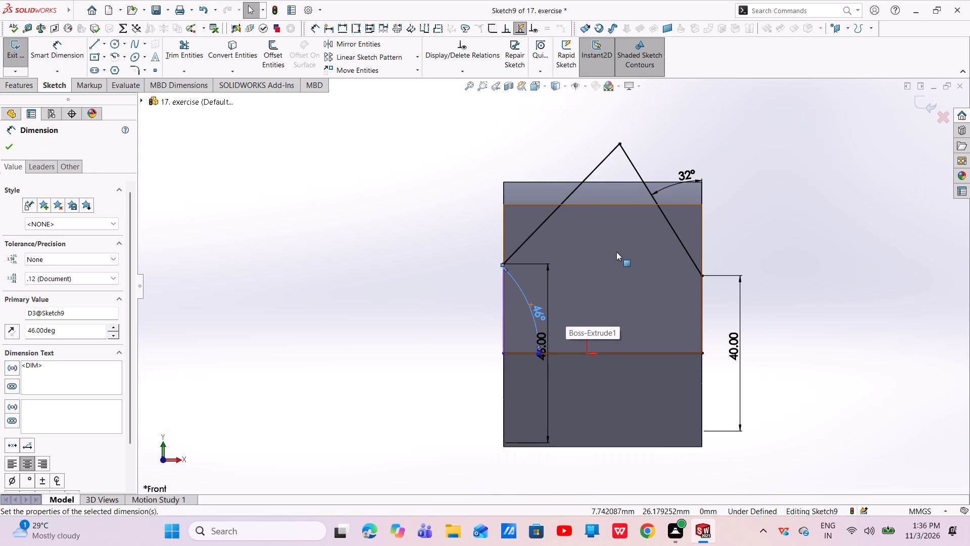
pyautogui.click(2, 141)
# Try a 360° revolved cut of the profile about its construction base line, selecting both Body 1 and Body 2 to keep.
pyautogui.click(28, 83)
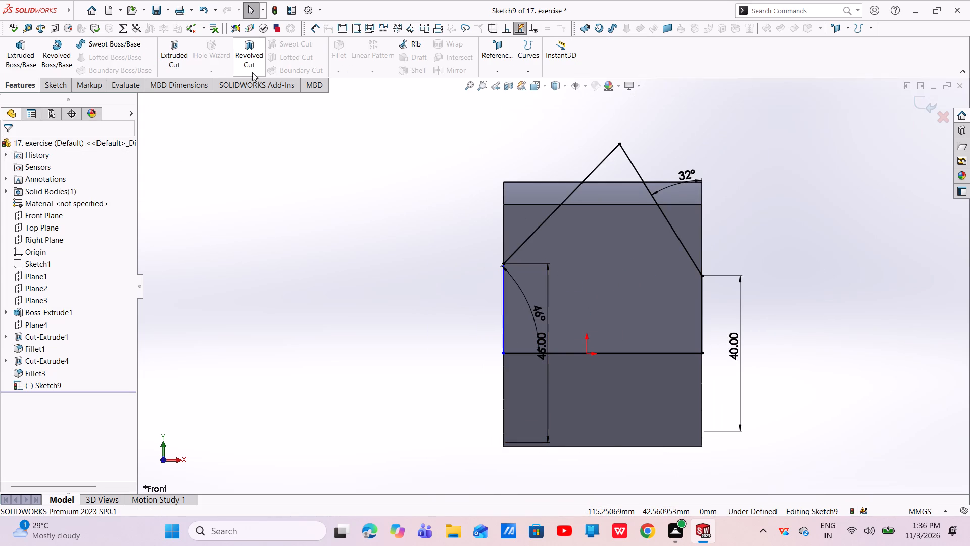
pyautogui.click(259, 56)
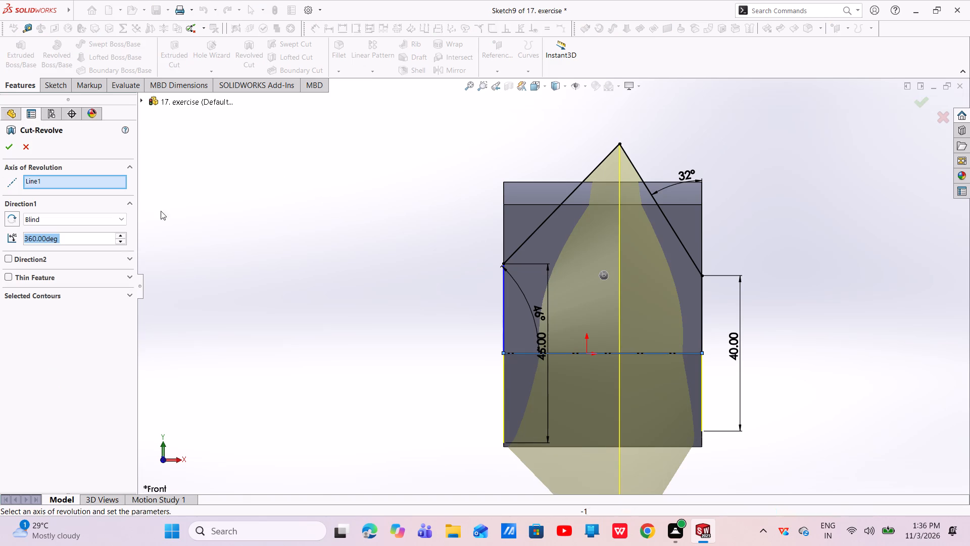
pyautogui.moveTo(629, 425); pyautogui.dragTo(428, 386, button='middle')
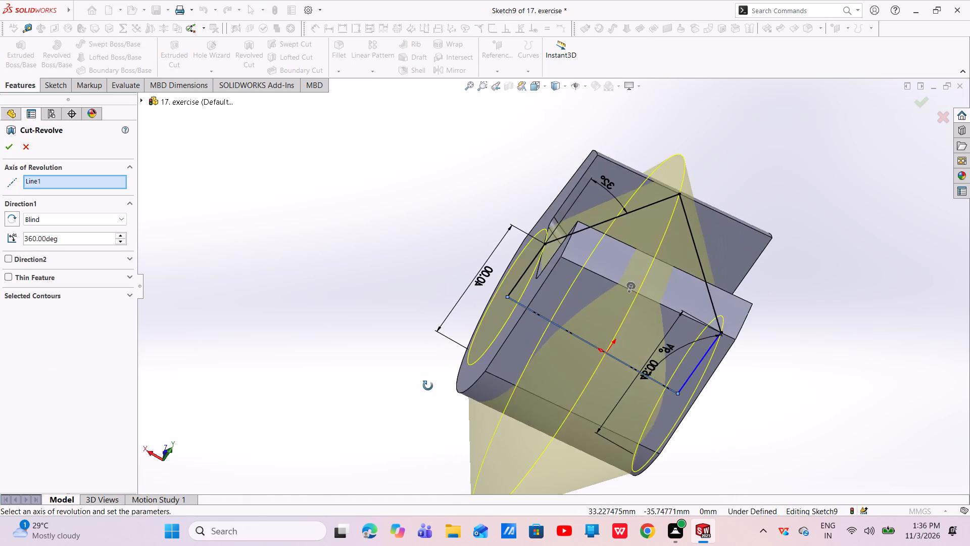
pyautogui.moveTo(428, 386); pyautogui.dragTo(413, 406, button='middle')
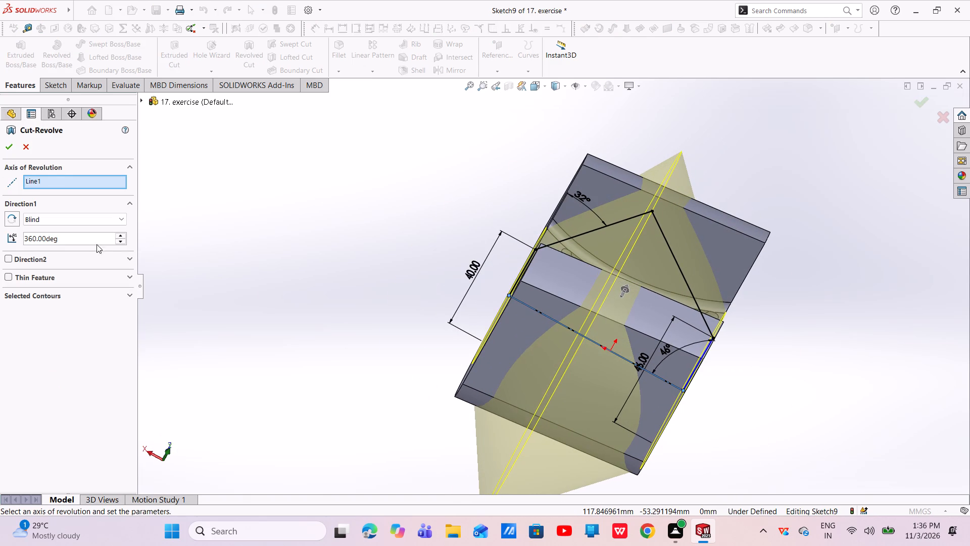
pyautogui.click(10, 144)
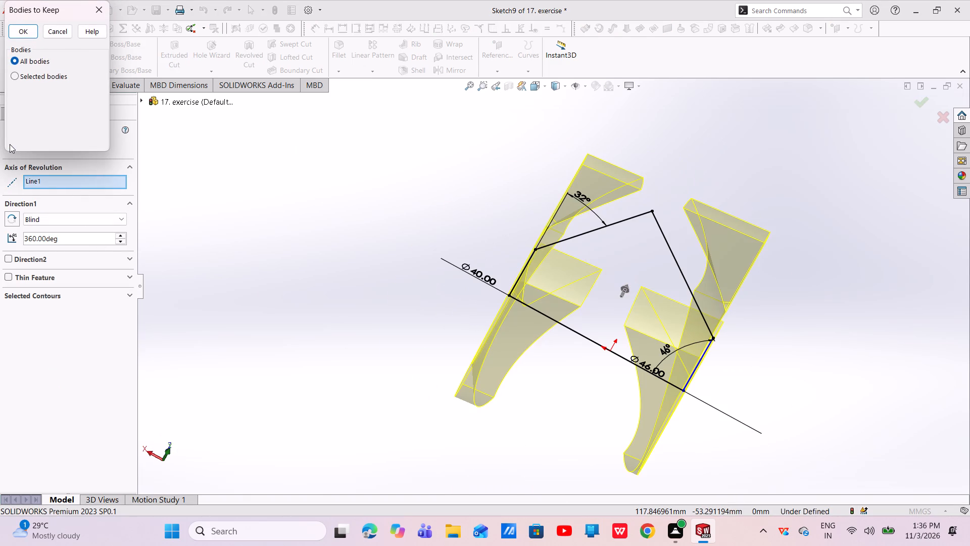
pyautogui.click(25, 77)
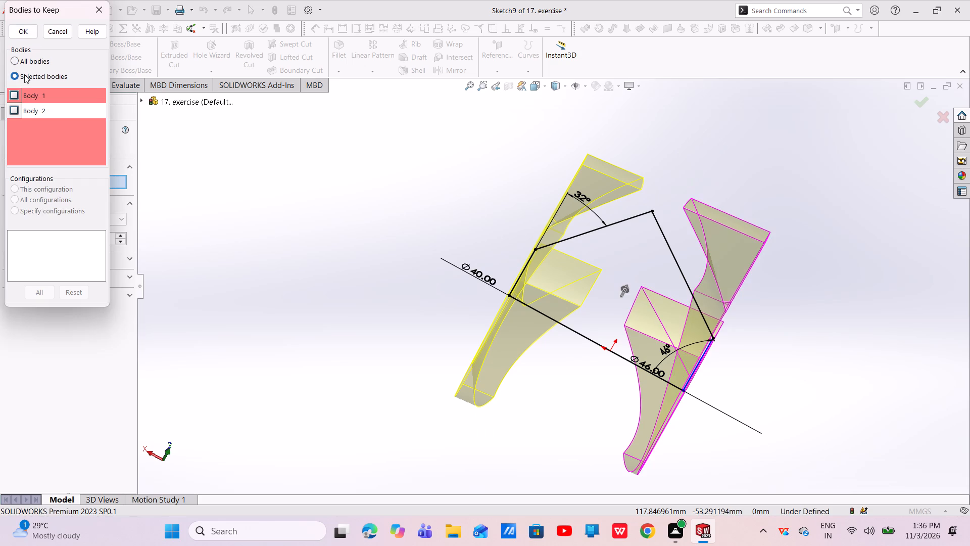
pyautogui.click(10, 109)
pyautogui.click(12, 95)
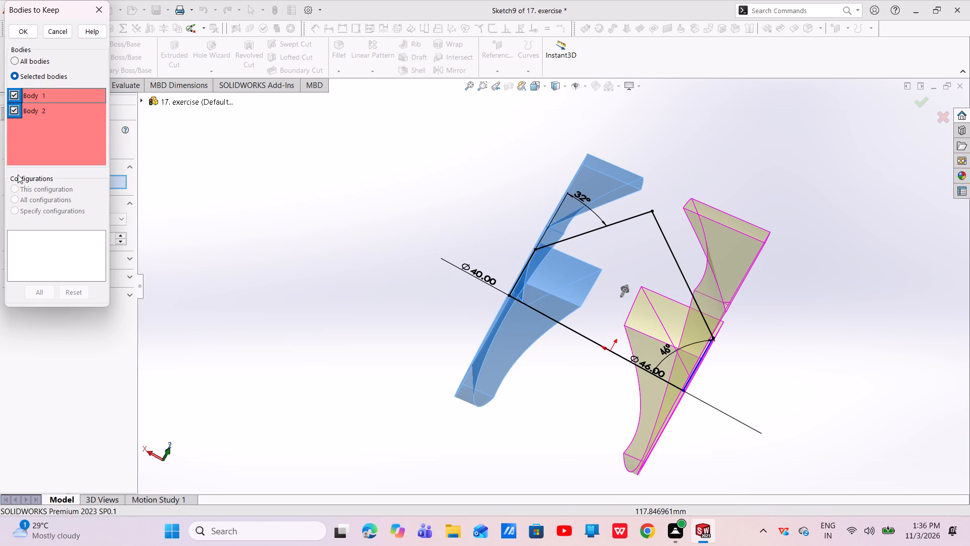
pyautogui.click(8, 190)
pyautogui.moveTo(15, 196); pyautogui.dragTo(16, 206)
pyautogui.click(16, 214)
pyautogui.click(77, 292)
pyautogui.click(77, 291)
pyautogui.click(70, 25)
# Inspect the block's slot floor and fillets around the profile, and abandon the revolved cut.
pyautogui.moveTo(693, 397); pyautogui.dragTo(637, 353, button='middle')
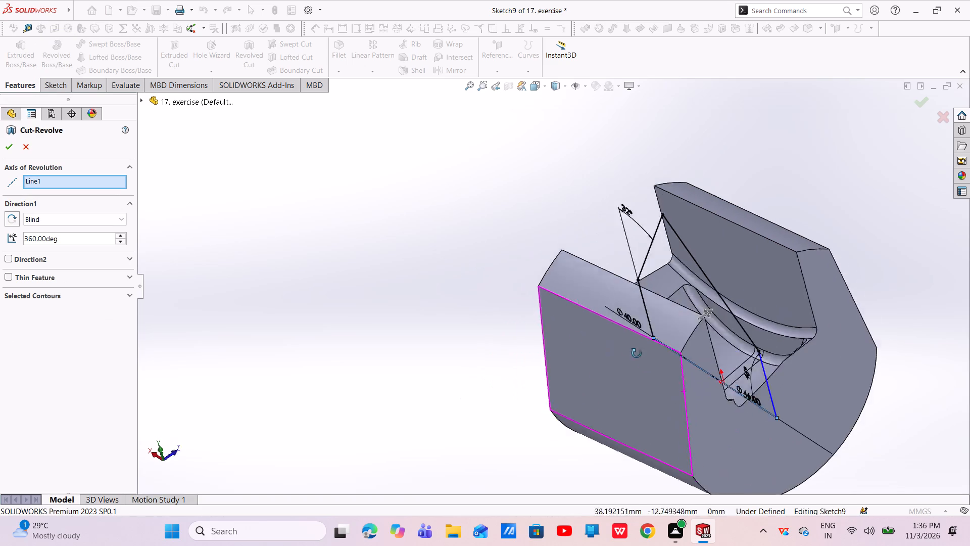
pyautogui.moveTo(637, 353); pyautogui.dragTo(612, 424, button='middle')
pyautogui.scroll(-5, 849, 331)
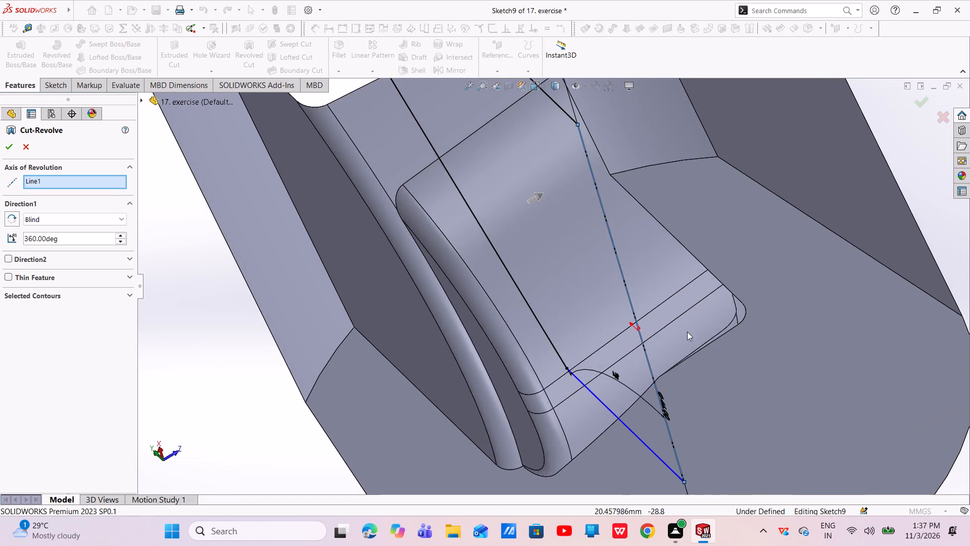
pyautogui.moveTo(655, 327); pyautogui.dragTo(680, 334, button='middle')
pyautogui.scroll(-2, 600, 261)
pyautogui.scroll(5, 600, 261)
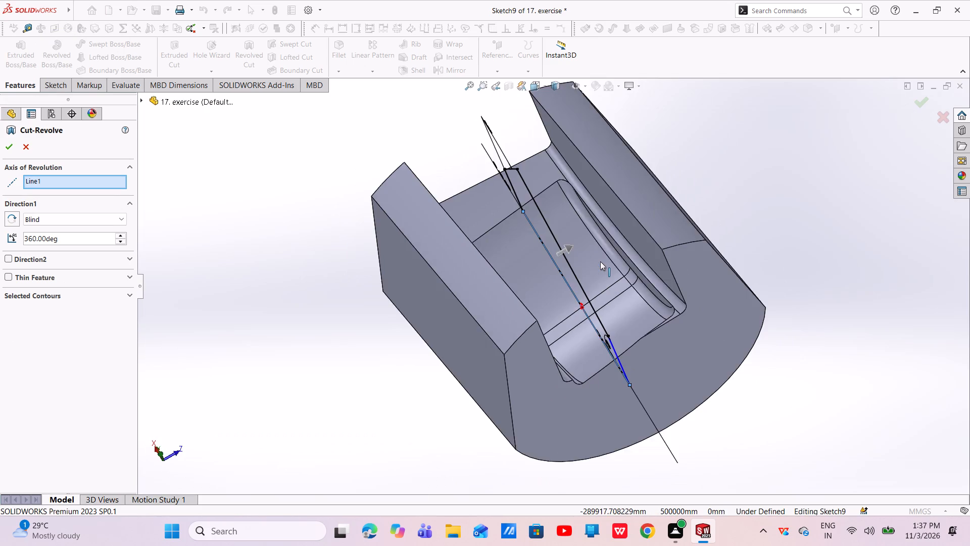
pyautogui.scroll(4, 600, 261)
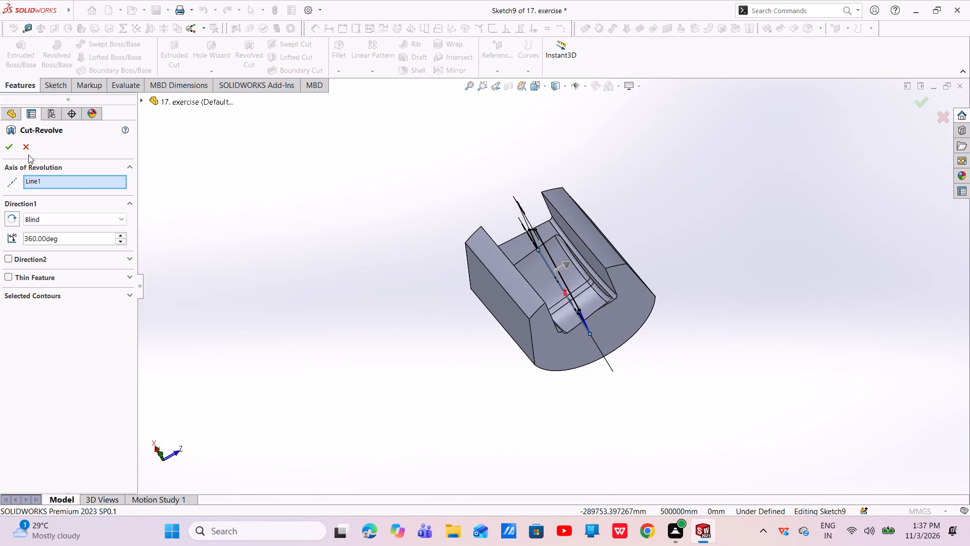
pyautogui.click(28, 153)
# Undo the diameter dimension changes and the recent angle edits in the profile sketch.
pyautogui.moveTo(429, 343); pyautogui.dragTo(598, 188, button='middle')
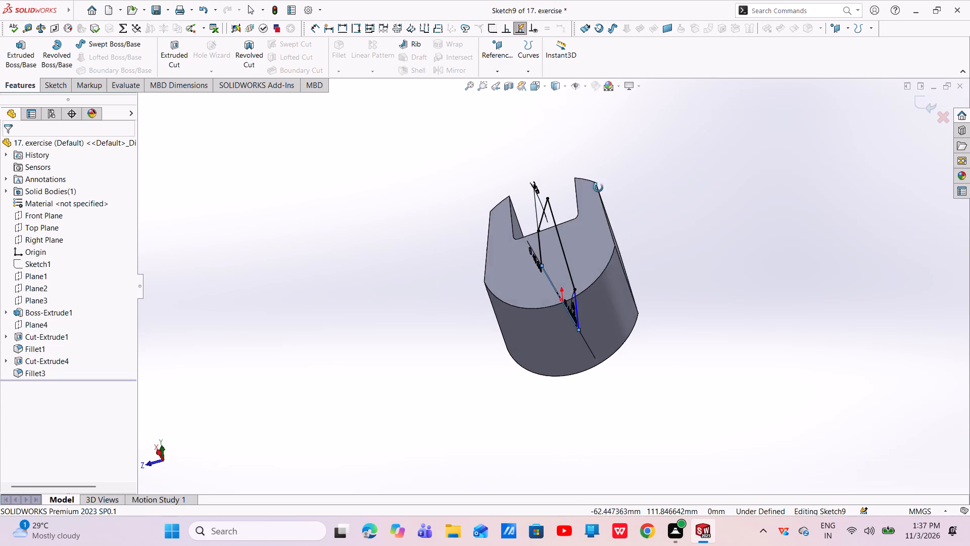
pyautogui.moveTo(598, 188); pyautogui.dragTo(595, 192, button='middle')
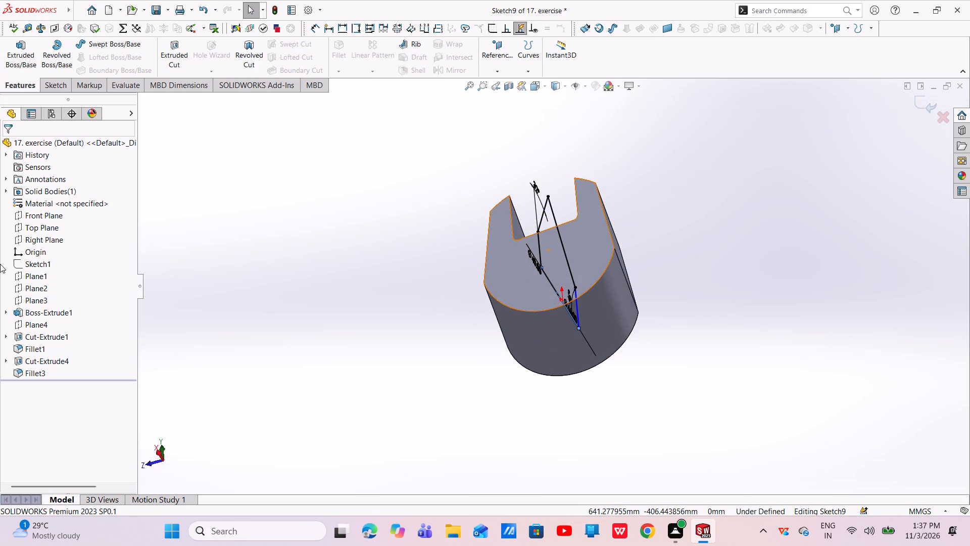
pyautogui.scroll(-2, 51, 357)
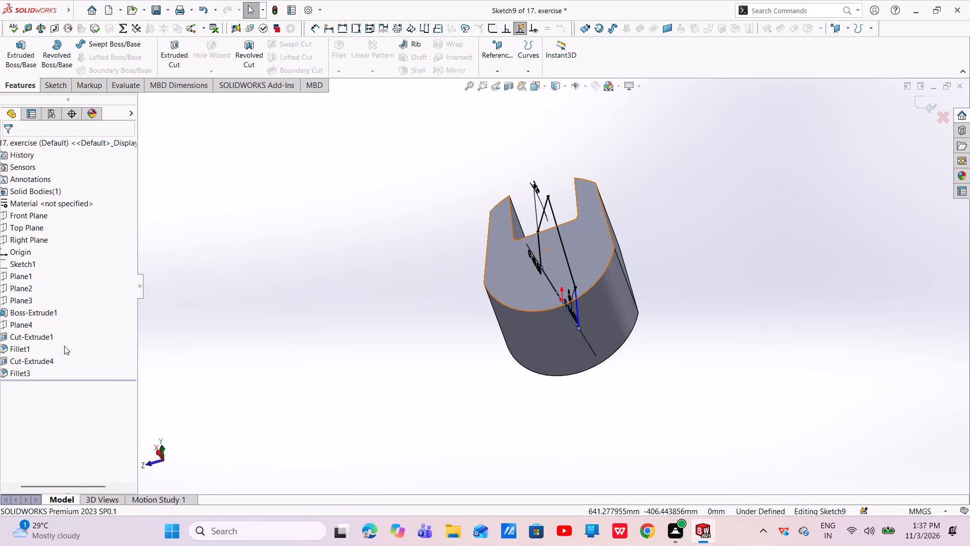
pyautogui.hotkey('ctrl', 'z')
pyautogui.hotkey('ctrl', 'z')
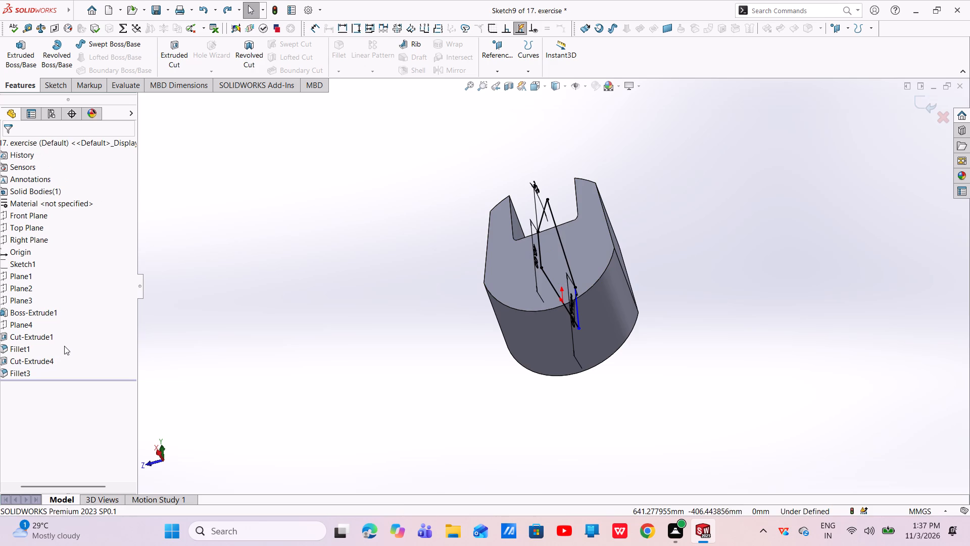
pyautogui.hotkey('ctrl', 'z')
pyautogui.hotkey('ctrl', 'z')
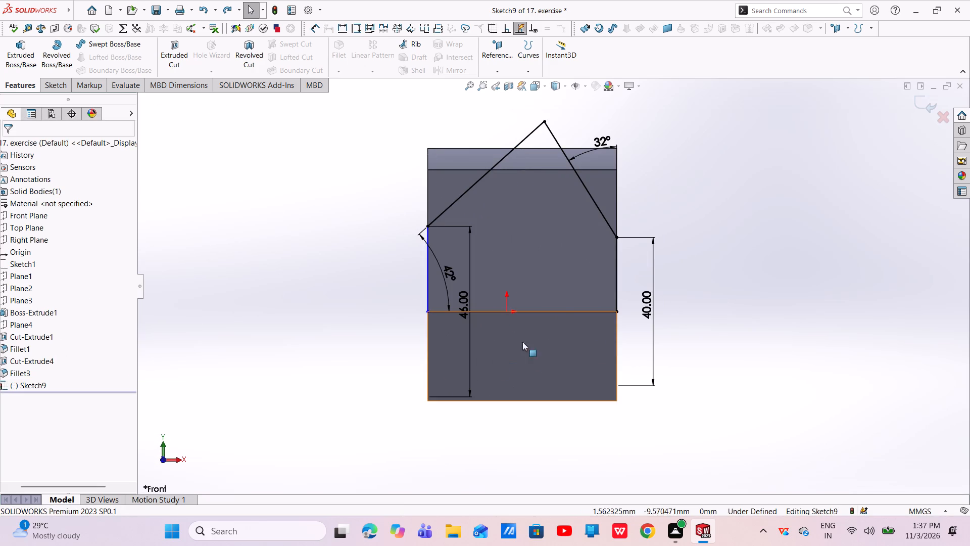
# Delete the profile's overlapping solid and construction base lines together with their associated dimensions.
pyautogui.click(562, 310)
pyautogui.rightClick(561, 310)
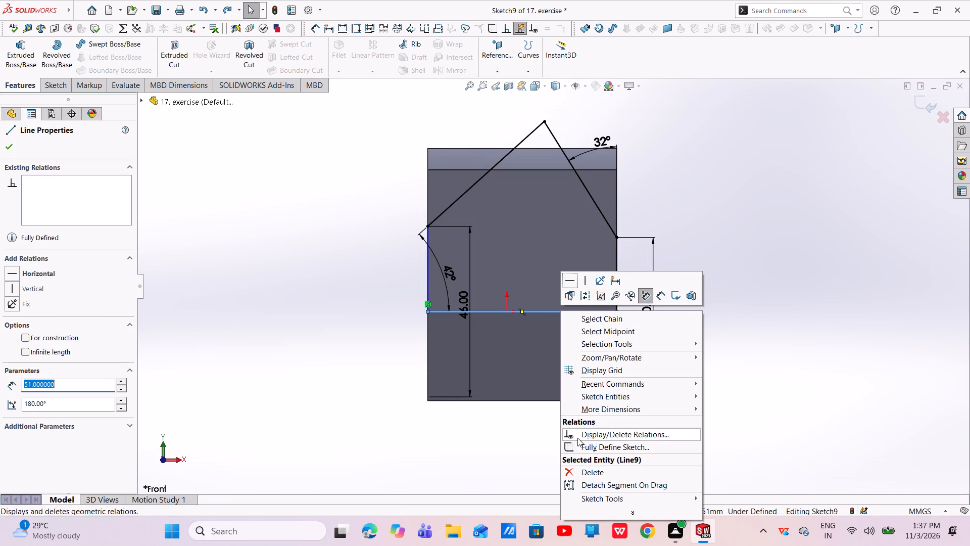
pyautogui.click(579, 471)
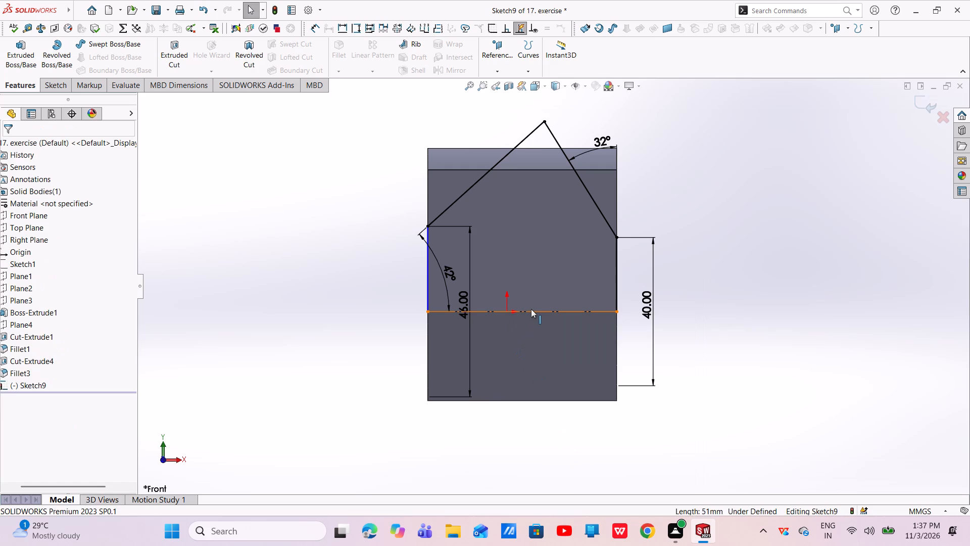
pyautogui.click(531, 309)
pyautogui.rightClick(531, 309)
pyautogui.click(560, 458)
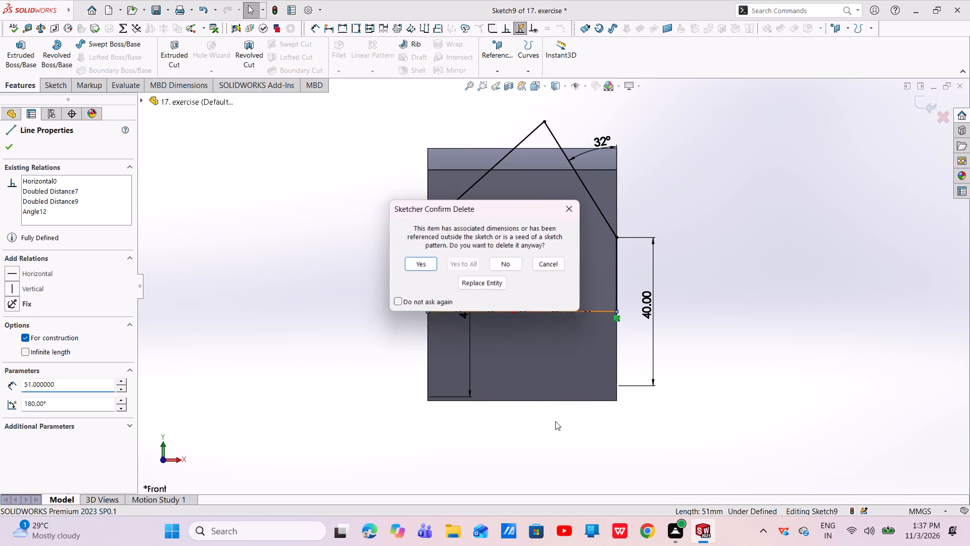
pyautogui.click(419, 256)
pyautogui.click(416, 262)
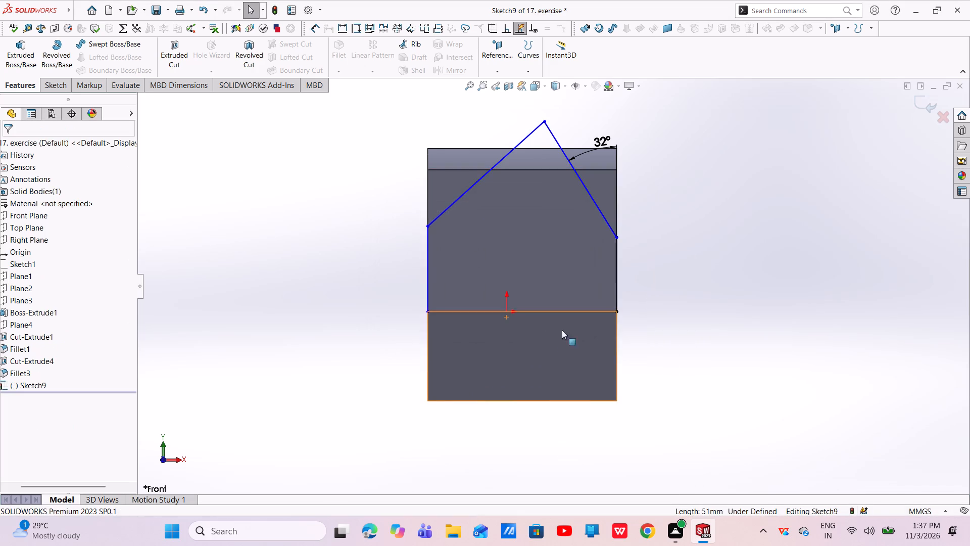
# Sketch a horizontal 51 mm base line just above the origin, continuing vertically about 18 mm up to the profile's right corner.
pyautogui.scroll(-1, 548, 304)
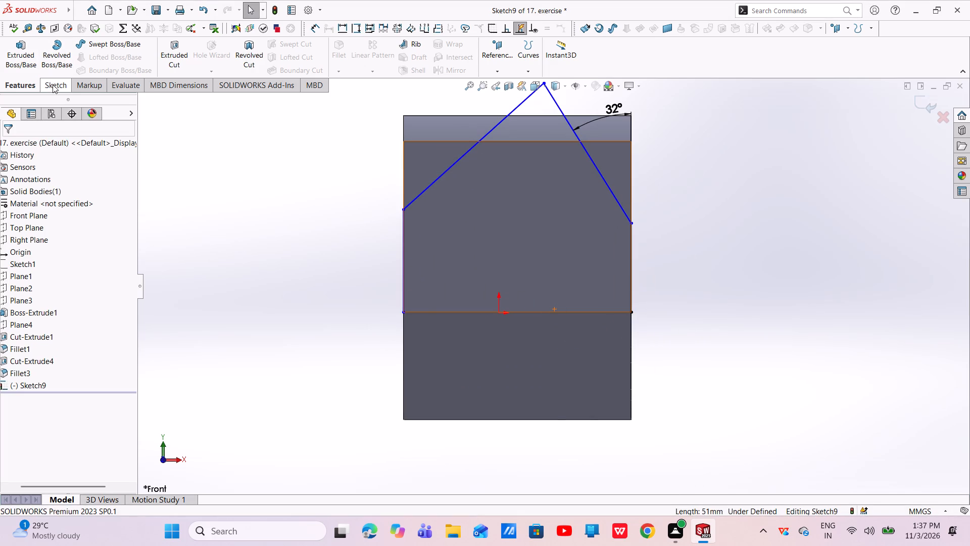
pyautogui.click(53, 84)
pyautogui.click(92, 41)
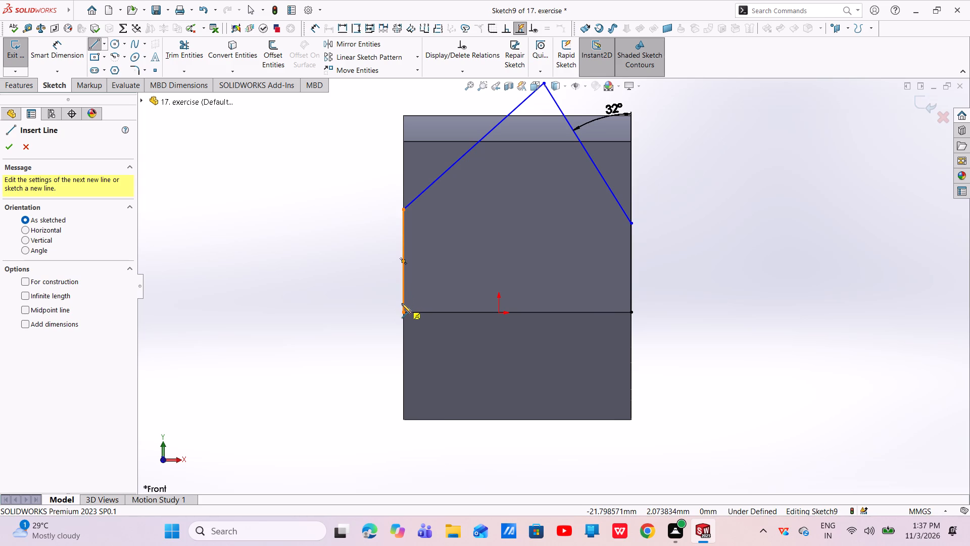
pyautogui.click(402, 303)
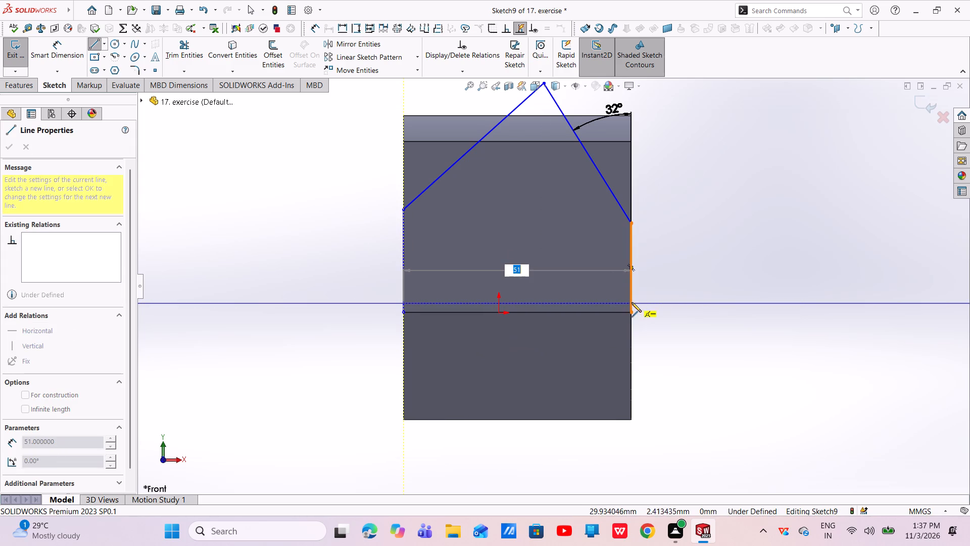
pyautogui.click(630, 302)
pyautogui.click(632, 224)
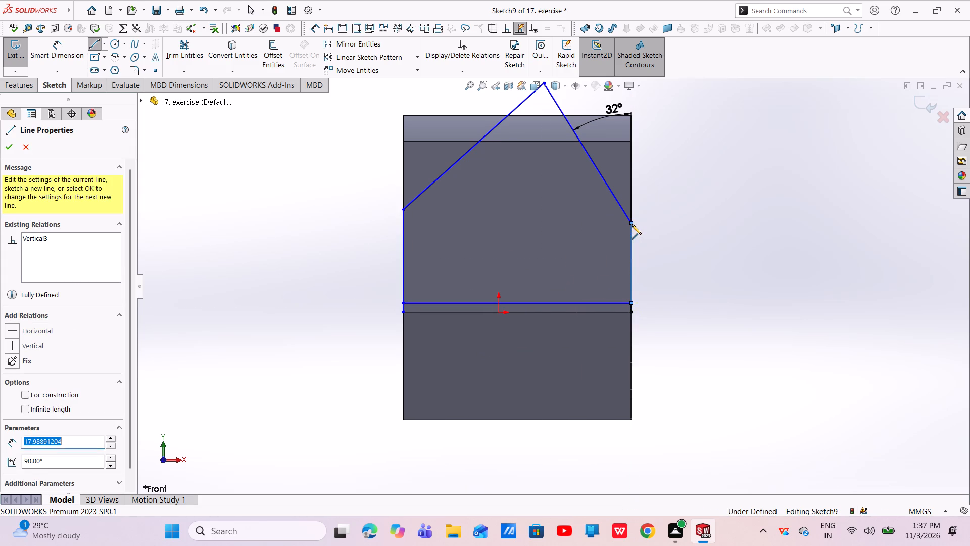
pyautogui.rightClick(632, 224)
pyautogui.click(677, 230)
# Trim the ends of both vertical profile lines that extend below the new base line.
pyautogui.scroll(-4, 642, 275)
pyautogui.moveTo(628, 269); pyautogui.dragTo(609, 274, button='middle')
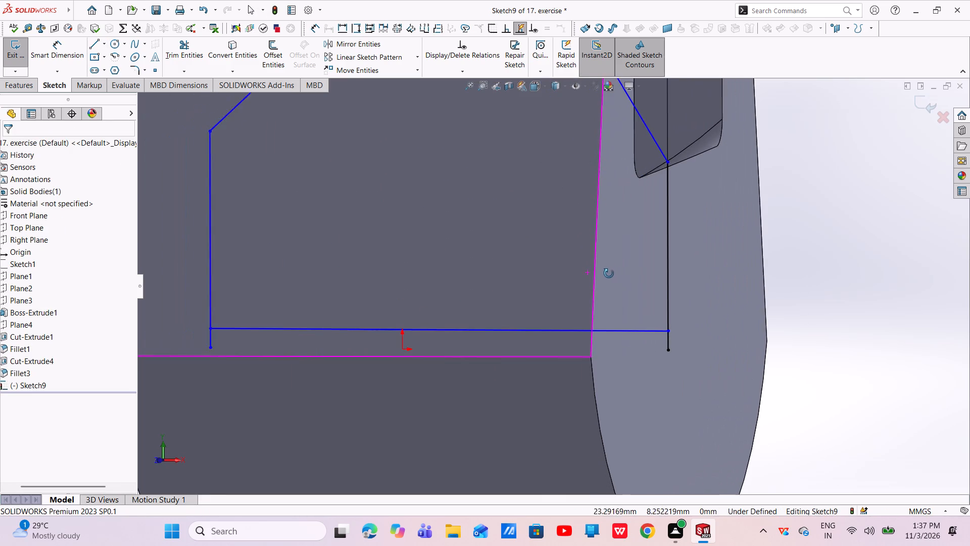
pyautogui.moveTo(609, 274); pyautogui.dragTo(608, 274, button='middle')
pyautogui.scroll(2, 617, 279)
pyautogui.moveTo(614, 294); pyautogui.dragTo(568, 303, button='middle')
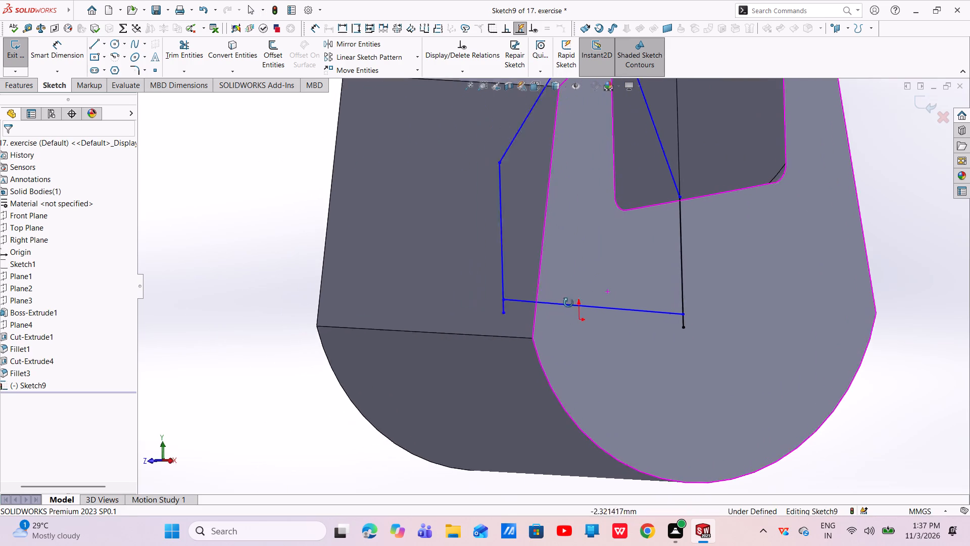
pyautogui.moveTo(568, 303); pyautogui.dragTo(566, 312, button='middle')
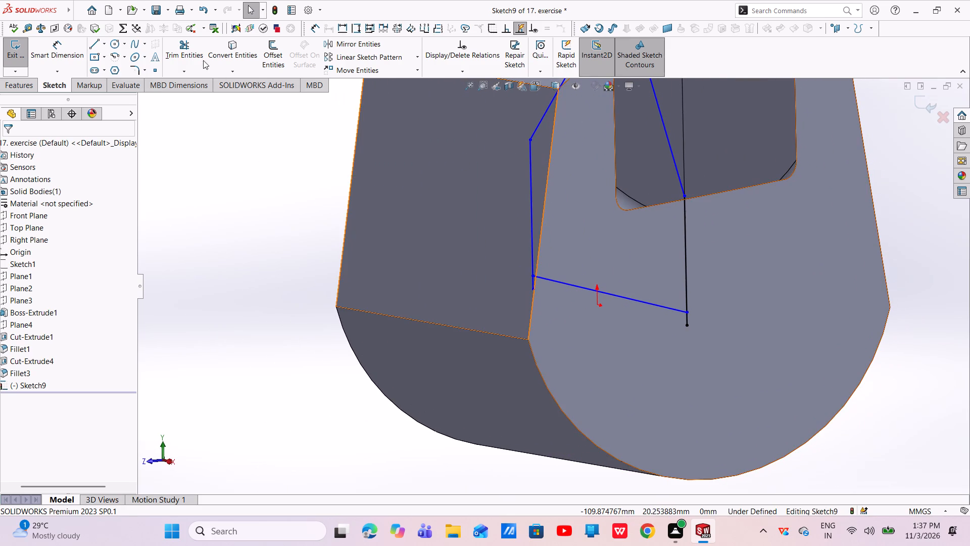
pyautogui.click(189, 45)
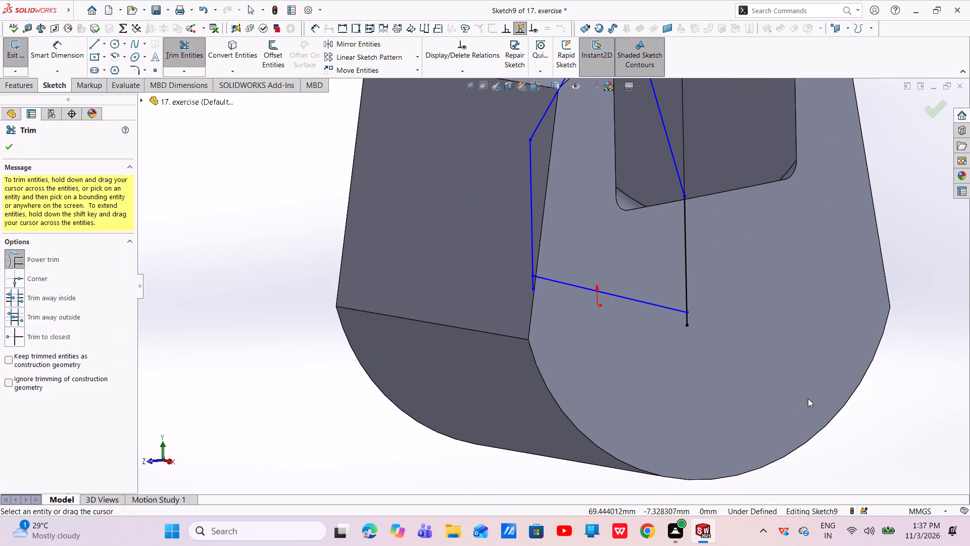
pyautogui.moveTo(665, 324); pyautogui.dragTo(711, 321)
pyautogui.scroll(3, 651, 371)
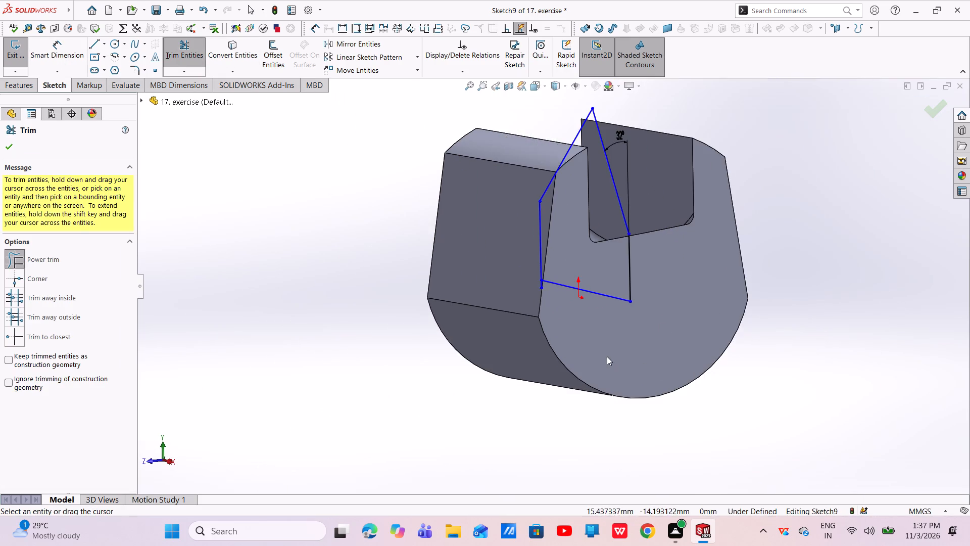
pyautogui.moveTo(607, 356); pyautogui.dragTo(757, 384, button='middle')
pyautogui.scroll(-5, 607, 286)
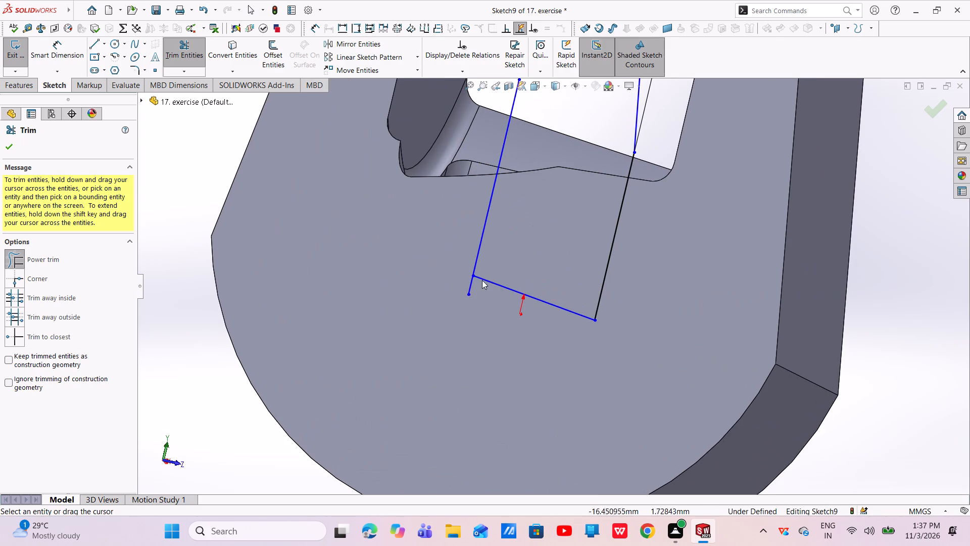
pyautogui.moveTo(459, 275); pyautogui.dragTo(492, 294)
pyautogui.scroll(4, 485, 317)
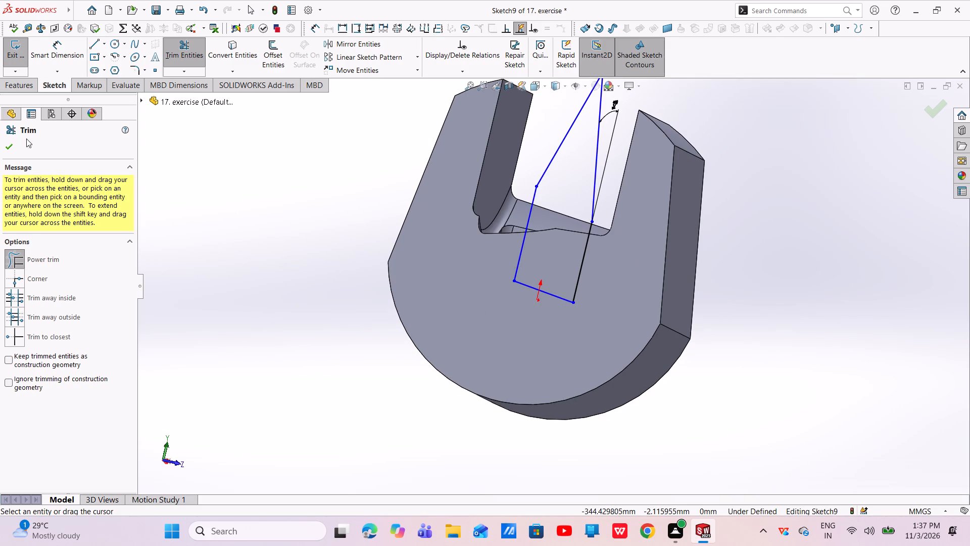
pyautogui.click(13, 143)
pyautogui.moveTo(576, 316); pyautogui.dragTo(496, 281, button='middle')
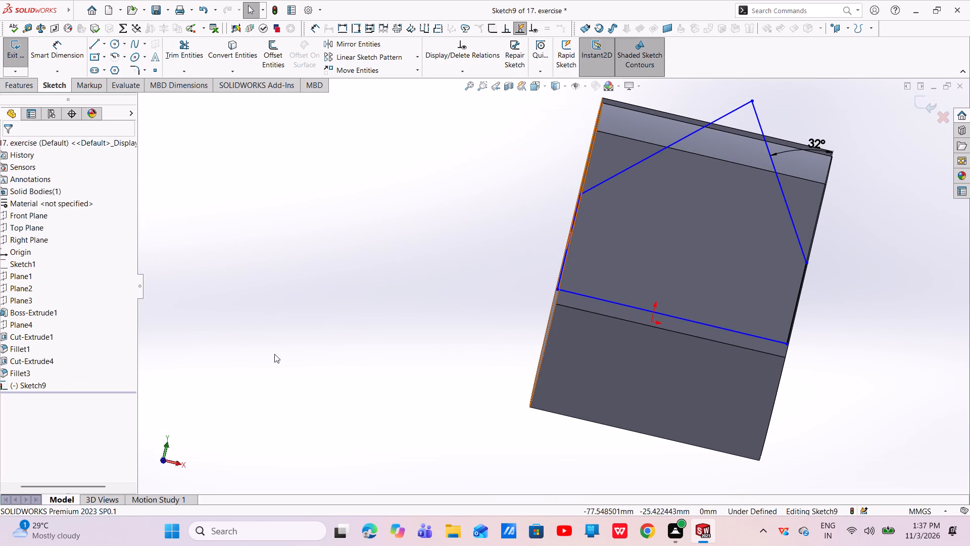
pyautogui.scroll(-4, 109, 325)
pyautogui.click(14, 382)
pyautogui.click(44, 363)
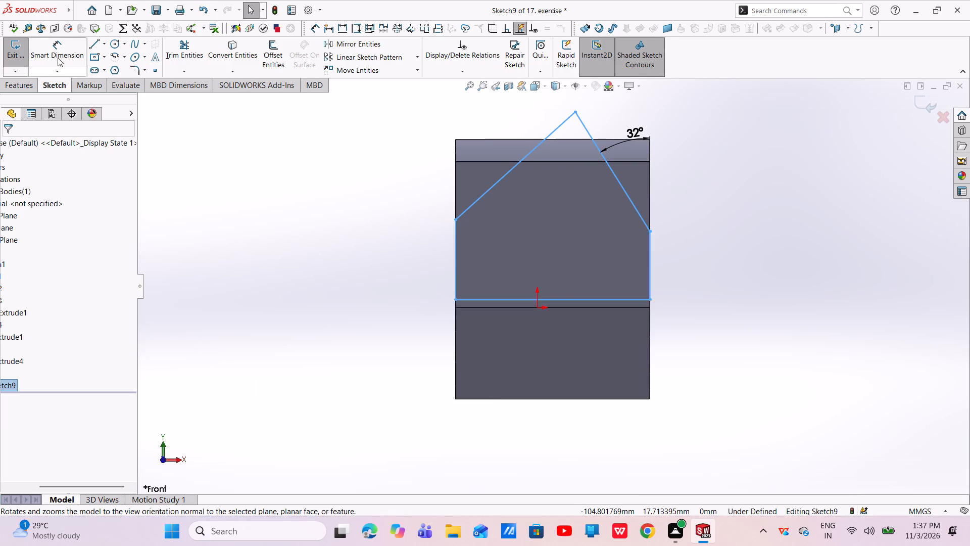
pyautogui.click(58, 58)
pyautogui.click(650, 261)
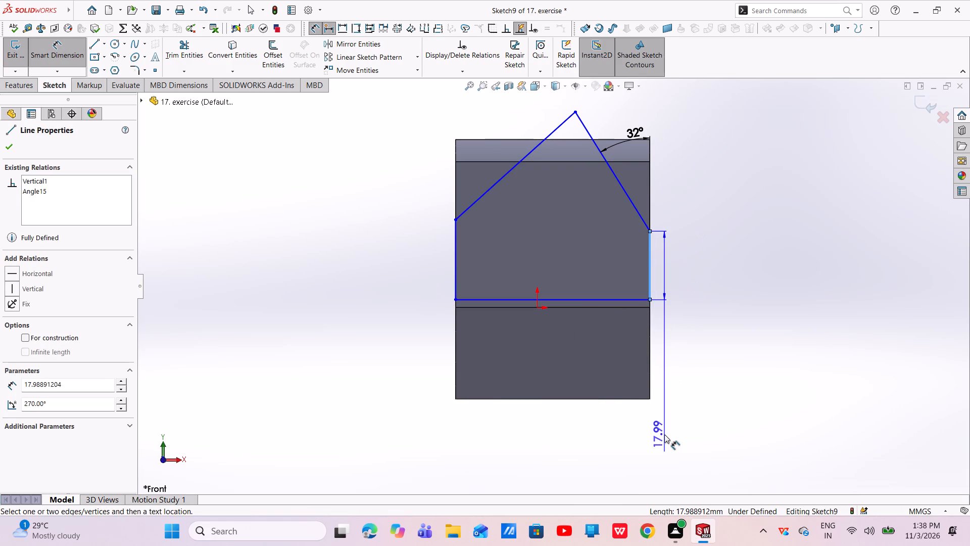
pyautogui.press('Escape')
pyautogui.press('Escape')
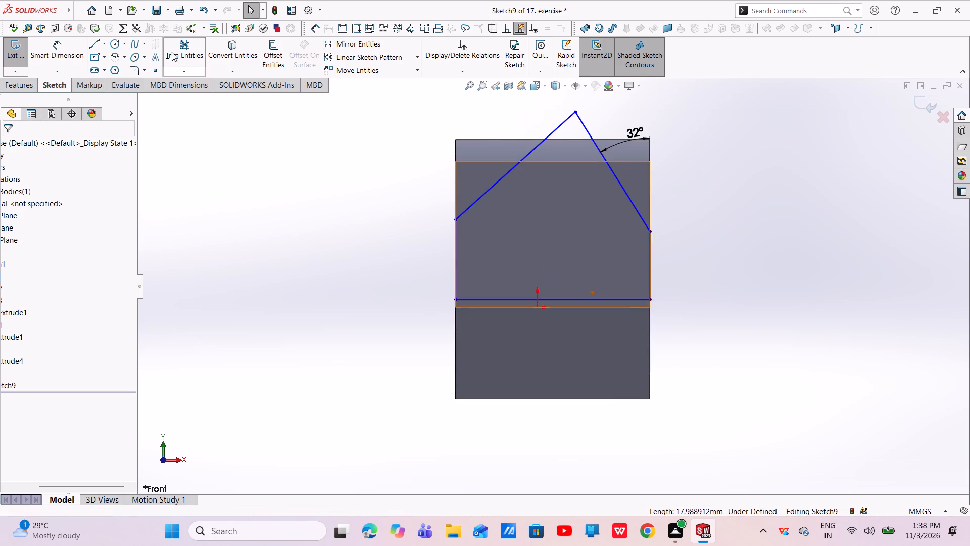
# Delete the 32° angle dimension from the profile sketch.
pyautogui.click(642, 130)
pyautogui.rightClick(642, 130)
pyautogui.click(693, 199)
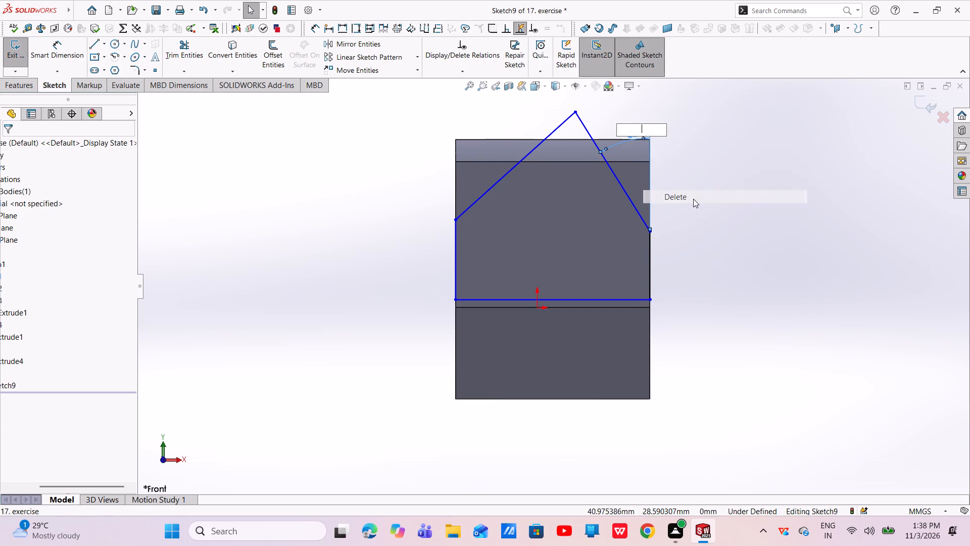
pyautogui.press('BackSpace')
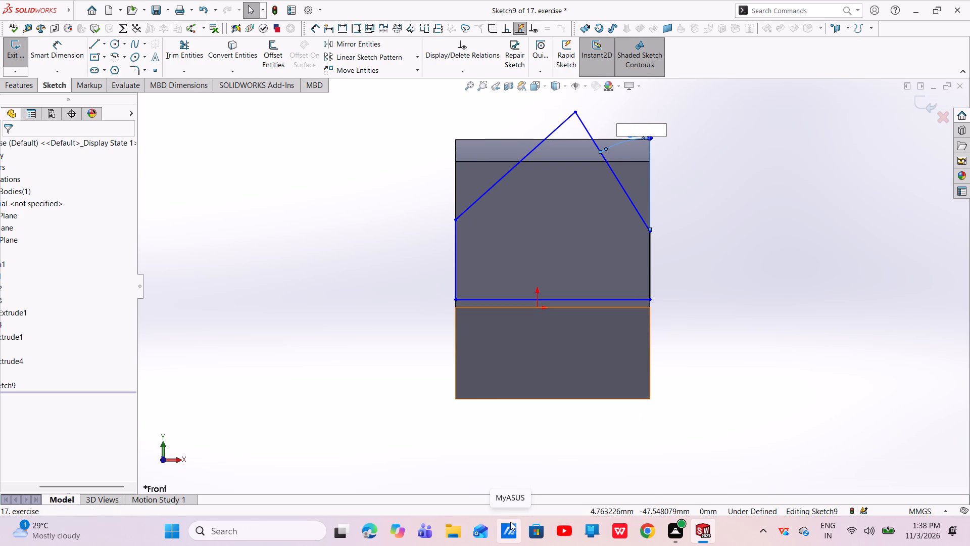
pyautogui.press('Escape')
pyautogui.press('Escape')
pyautogui.press('Escape')
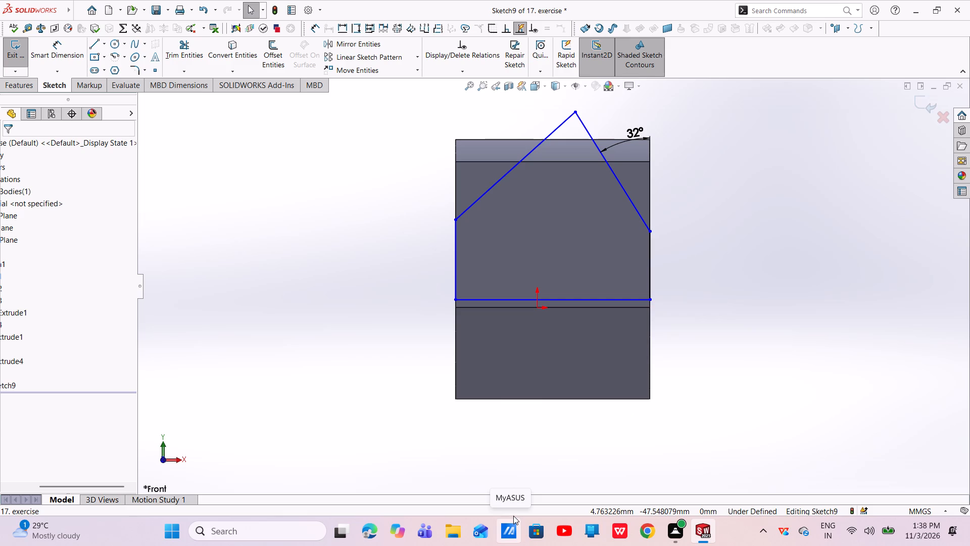
pyautogui.press('Escape')
pyautogui.press('Escape')
pyautogui.press('Escape')
pyautogui.press('Escape')
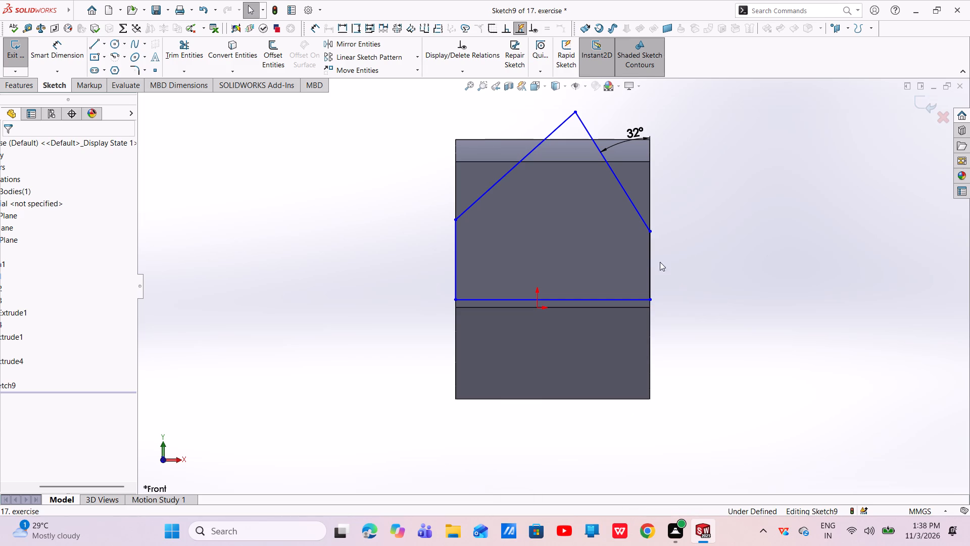
pyautogui.press('Escape')
pyautogui.click(621, 146)
pyautogui.rightClick(621, 146)
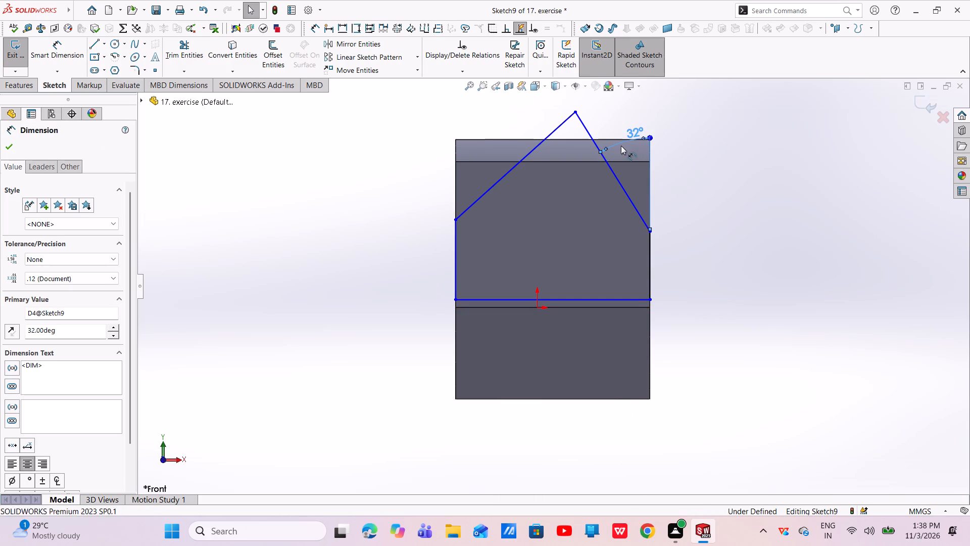
pyautogui.click(646, 281)
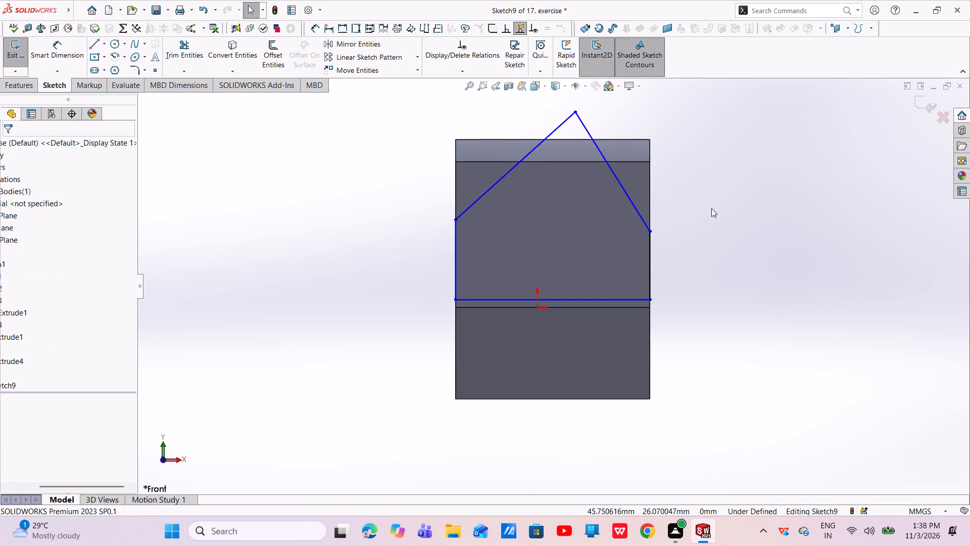
pyautogui.press('Escape')
pyautogui.press('Escape')
# Convert the profile's horizontal base line to construction geometry.
pyautogui.click(61, 51)
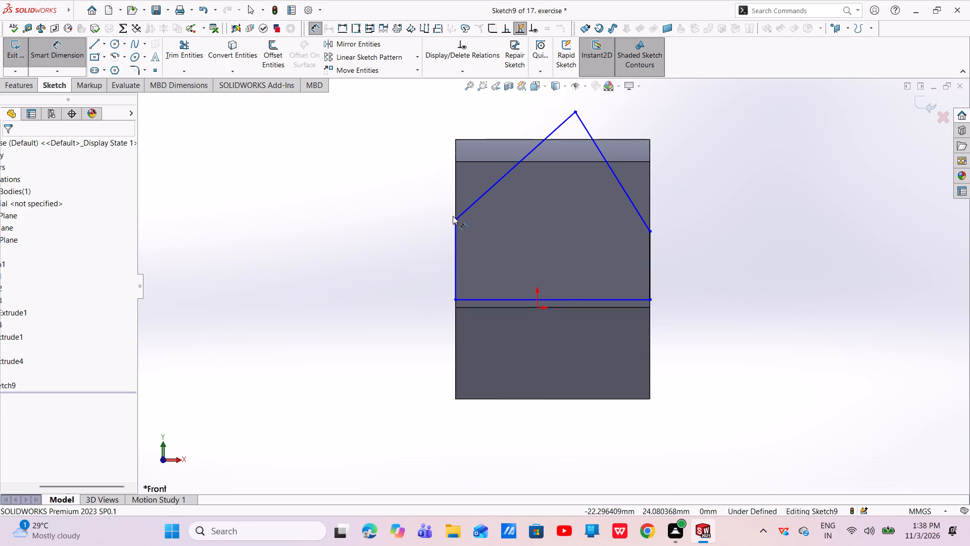
pyautogui.press('Escape')
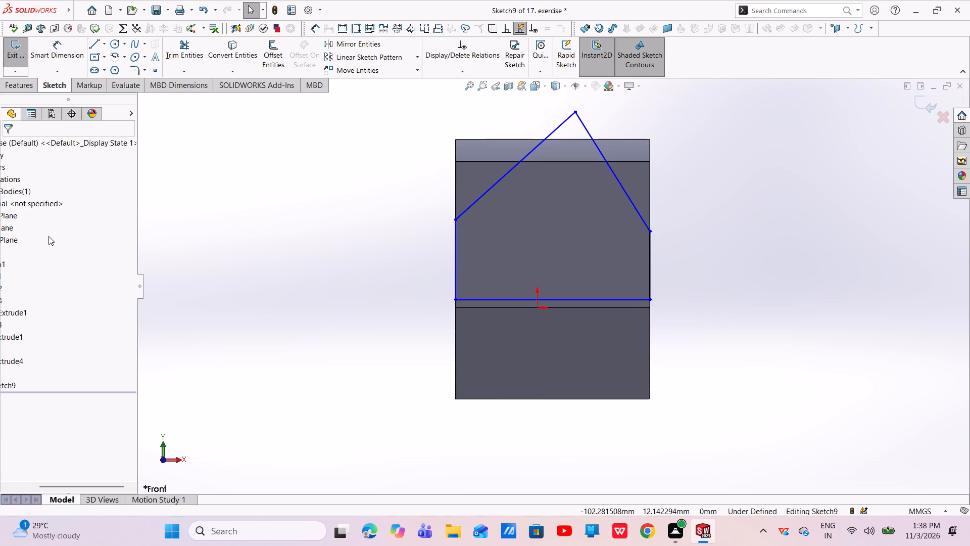
pyautogui.scroll(8, 48, 235)
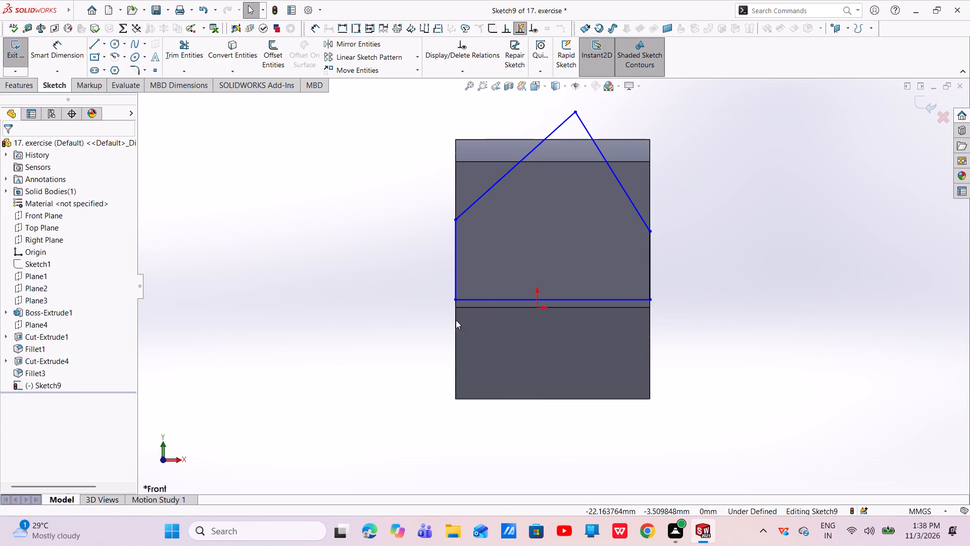
pyautogui.click(487, 297)
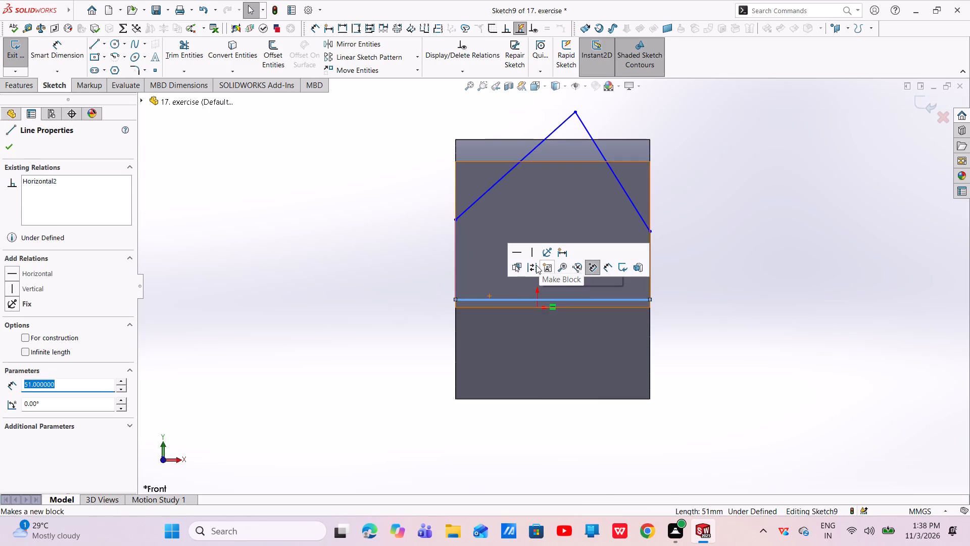
pyautogui.click(536, 266)
pyautogui.press('Escape')
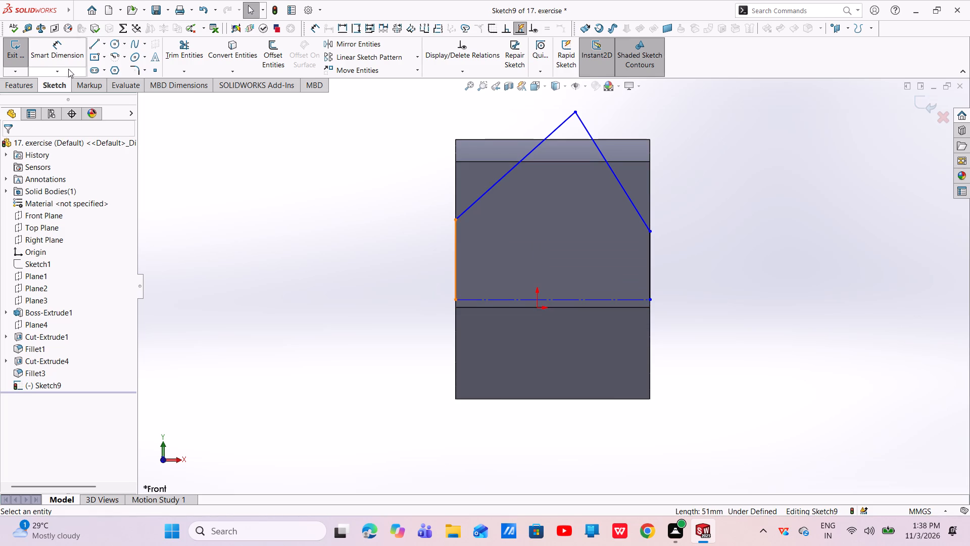
# Add a 40 mm diameter dimension from the profile's left corner, doubled about the construction base line.
pyautogui.click(59, 61)
pyautogui.click(455, 218)
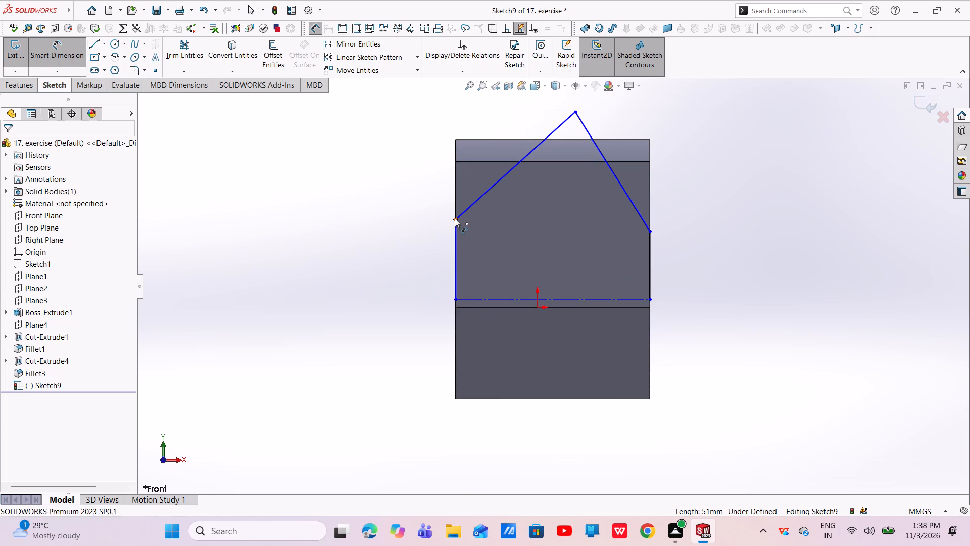
pyautogui.click(474, 298)
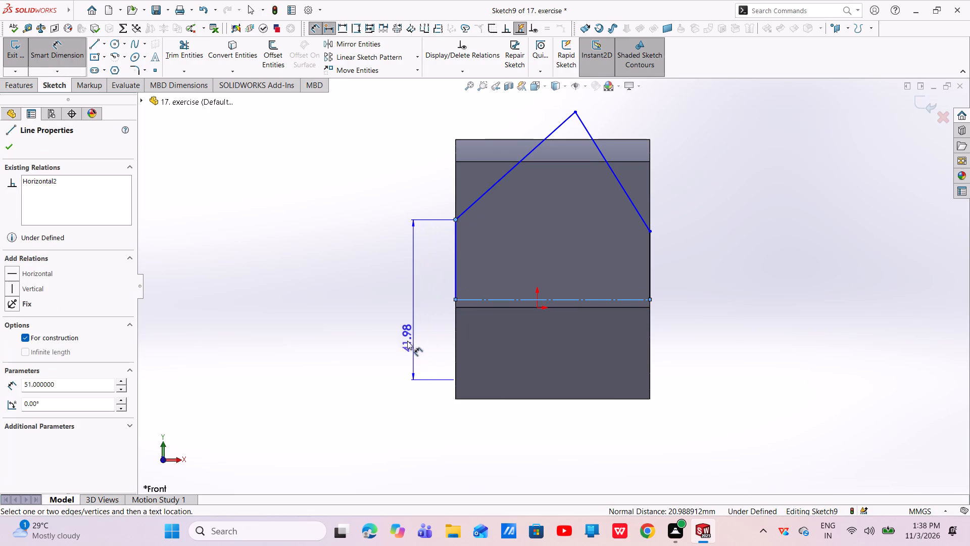
pyautogui.click(390, 348)
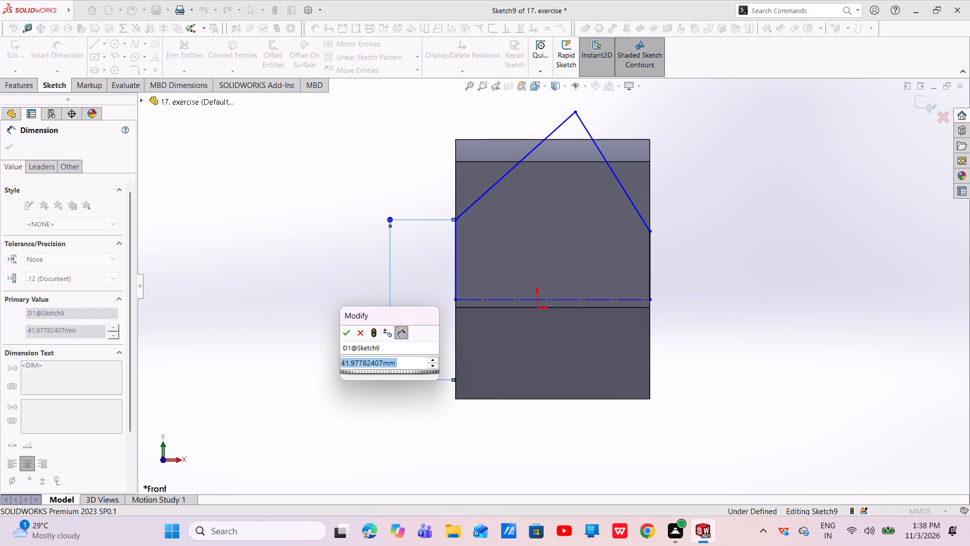
pyautogui.press('BackSpace')
pyautogui.write('40')
pyautogui.press('Return')
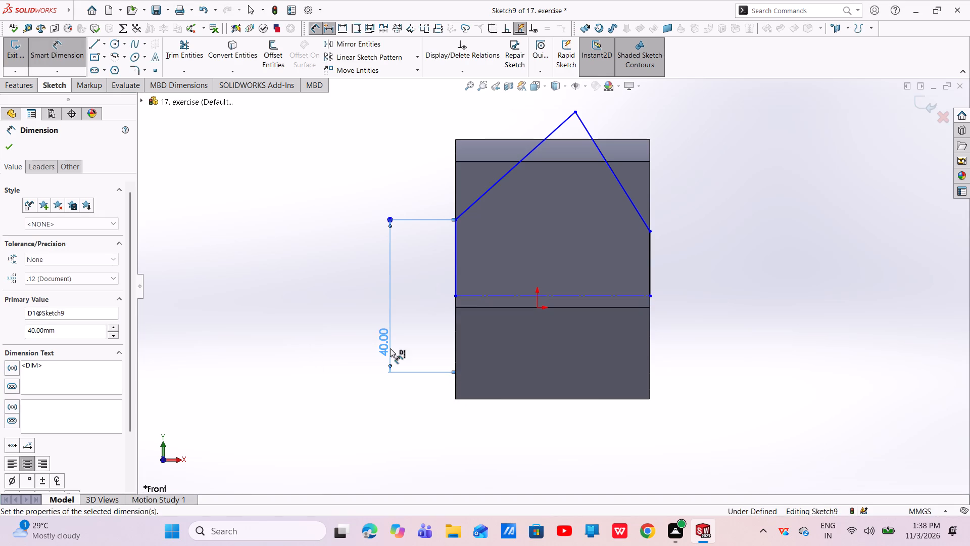
pyautogui.press('Escape')
pyautogui.press('Escape')
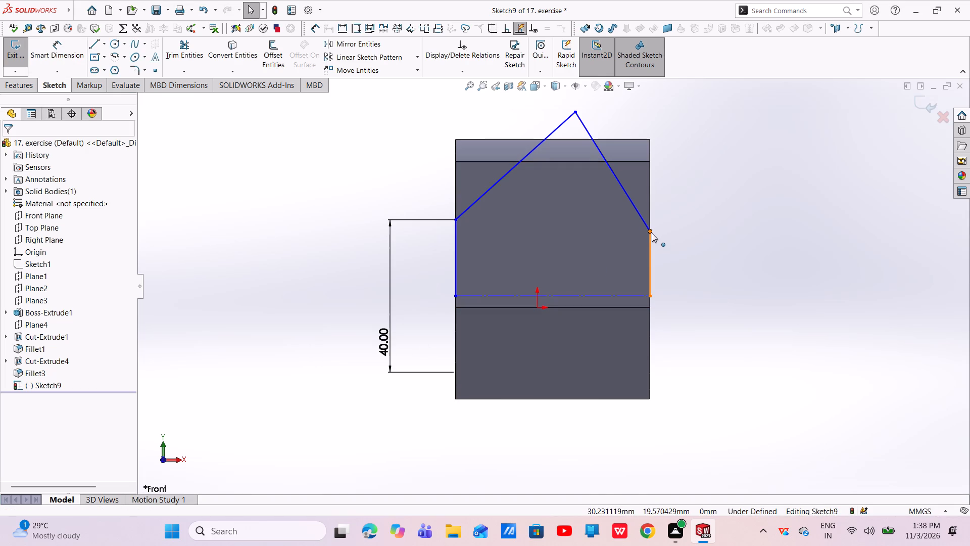
# Add a 46 mm diameter dimension from the profile's right corner, doubled about the construction base line.
pyautogui.click(652, 233)
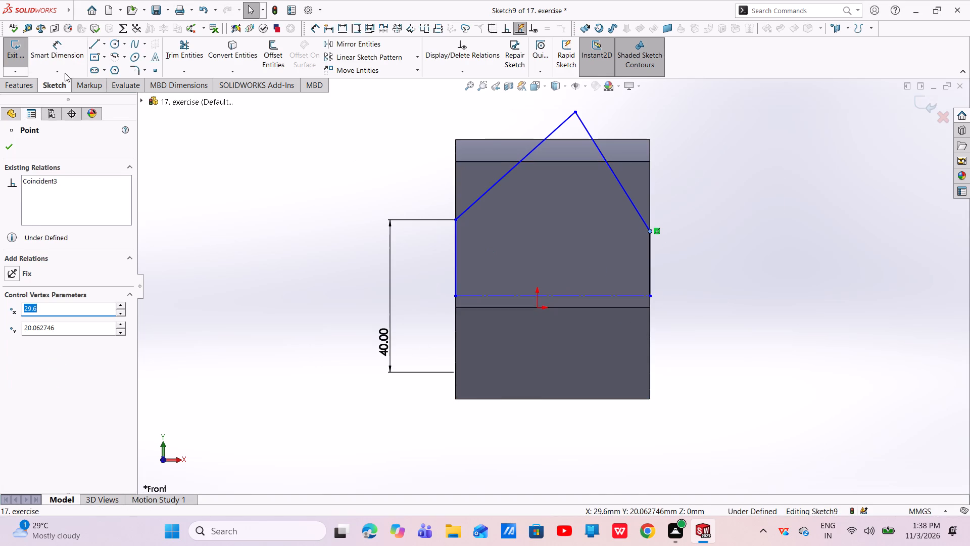
pyautogui.press('Escape')
pyautogui.press('Escape')
pyautogui.click(57, 56)
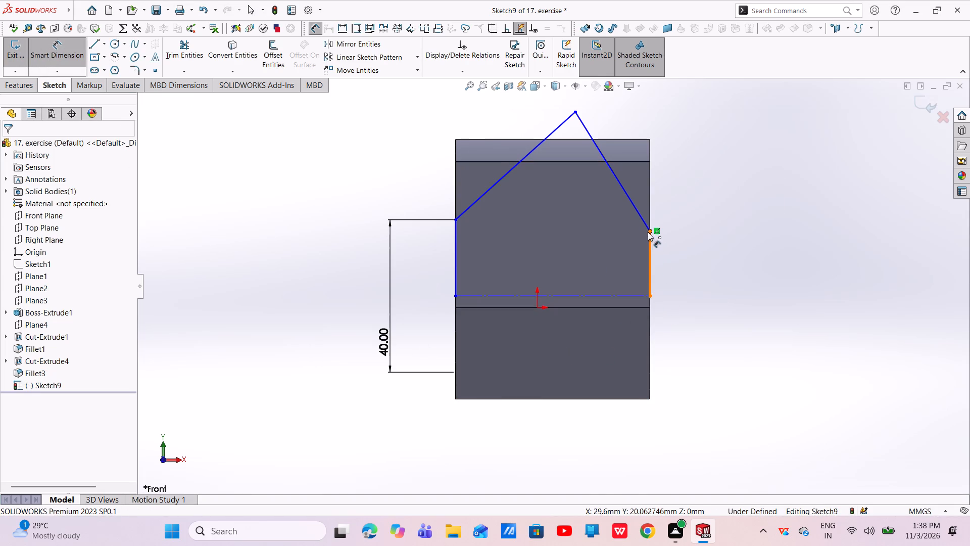
pyautogui.click(651, 231)
pyautogui.click(616, 297)
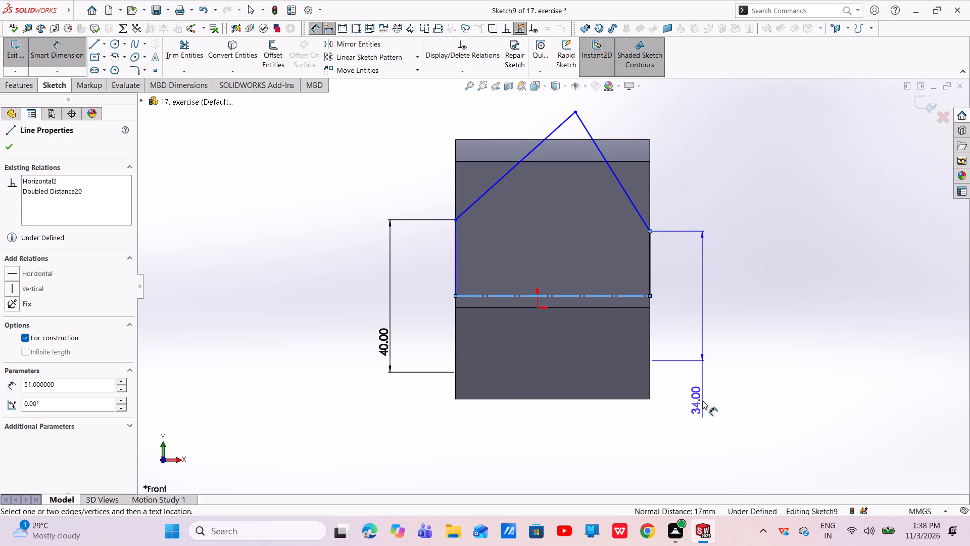
pyautogui.click(702, 400)
pyautogui.press('BackSpace')
pyautogui.write('46')
pyautogui.press('Return')
pyautogui.press('Escape')
pyautogui.press('Escape')
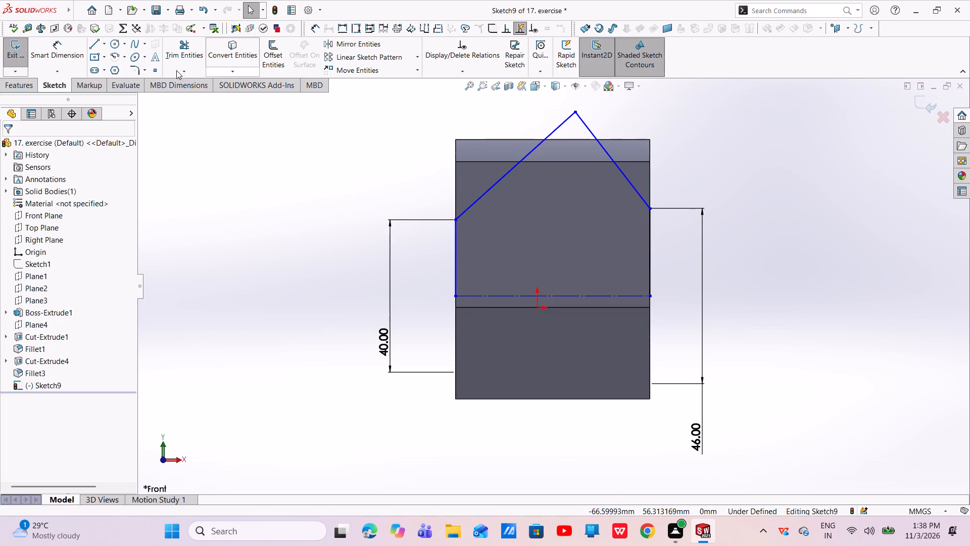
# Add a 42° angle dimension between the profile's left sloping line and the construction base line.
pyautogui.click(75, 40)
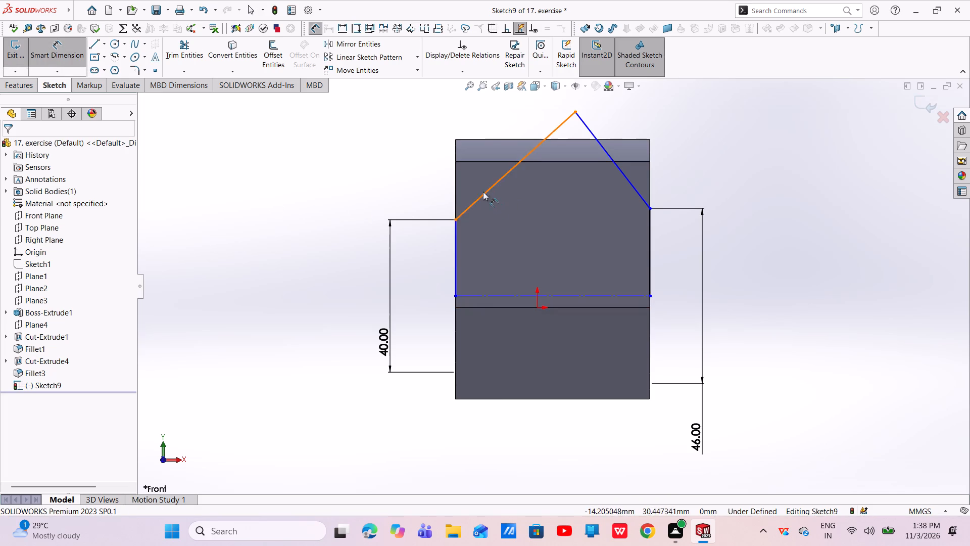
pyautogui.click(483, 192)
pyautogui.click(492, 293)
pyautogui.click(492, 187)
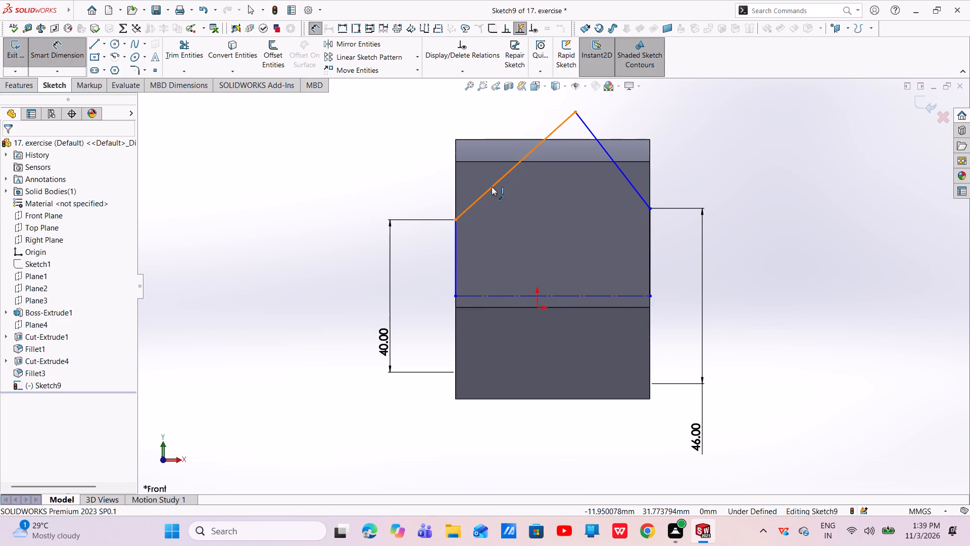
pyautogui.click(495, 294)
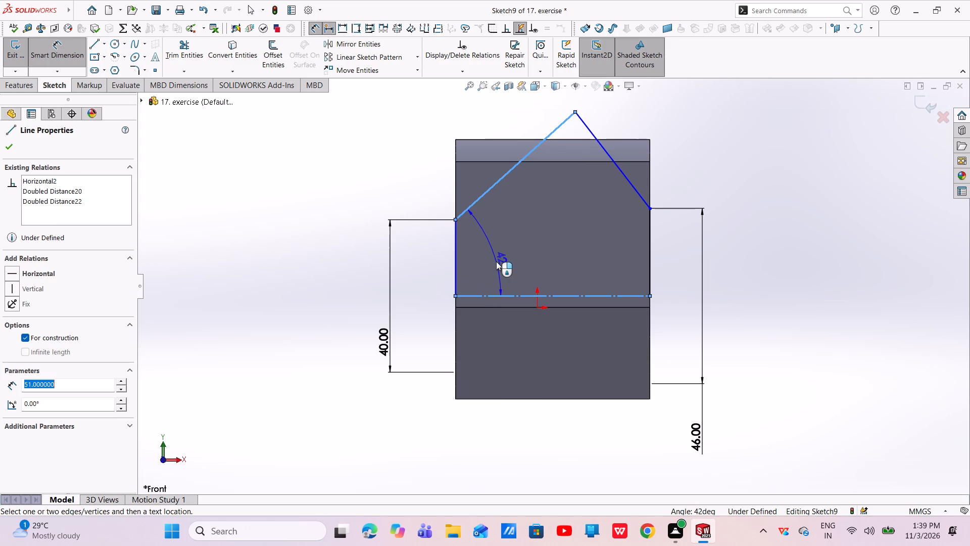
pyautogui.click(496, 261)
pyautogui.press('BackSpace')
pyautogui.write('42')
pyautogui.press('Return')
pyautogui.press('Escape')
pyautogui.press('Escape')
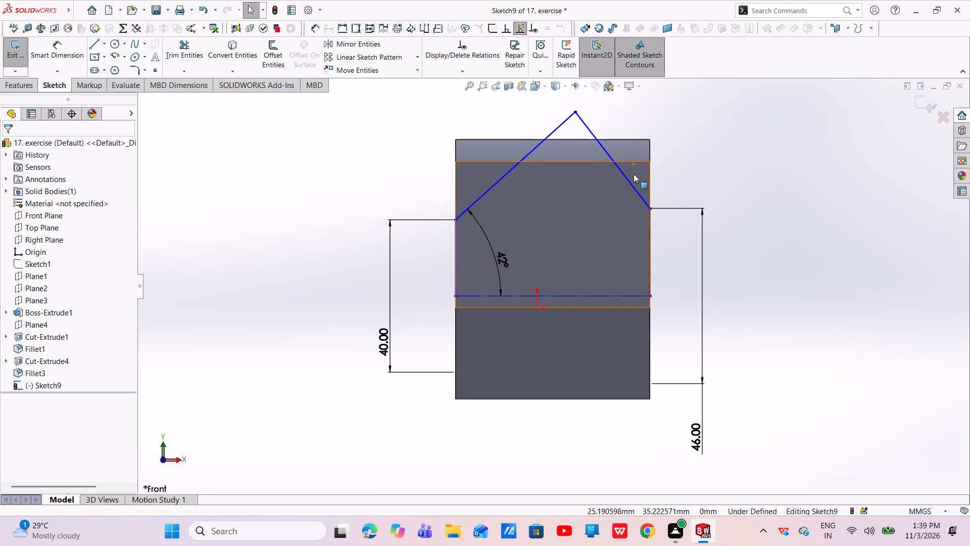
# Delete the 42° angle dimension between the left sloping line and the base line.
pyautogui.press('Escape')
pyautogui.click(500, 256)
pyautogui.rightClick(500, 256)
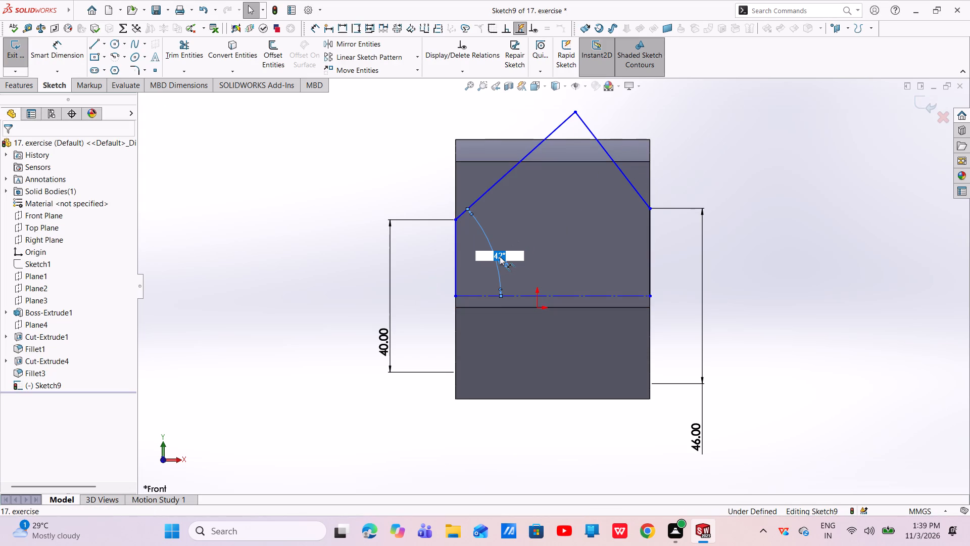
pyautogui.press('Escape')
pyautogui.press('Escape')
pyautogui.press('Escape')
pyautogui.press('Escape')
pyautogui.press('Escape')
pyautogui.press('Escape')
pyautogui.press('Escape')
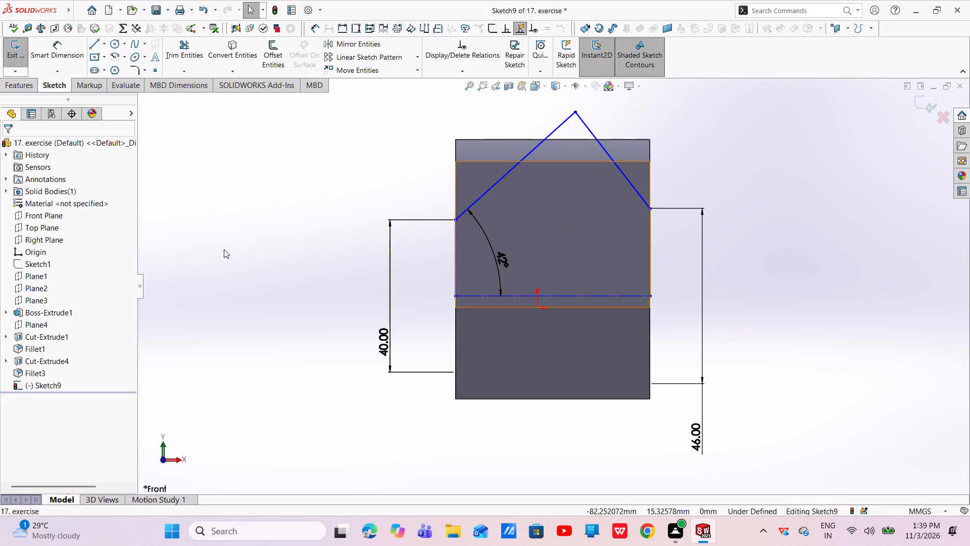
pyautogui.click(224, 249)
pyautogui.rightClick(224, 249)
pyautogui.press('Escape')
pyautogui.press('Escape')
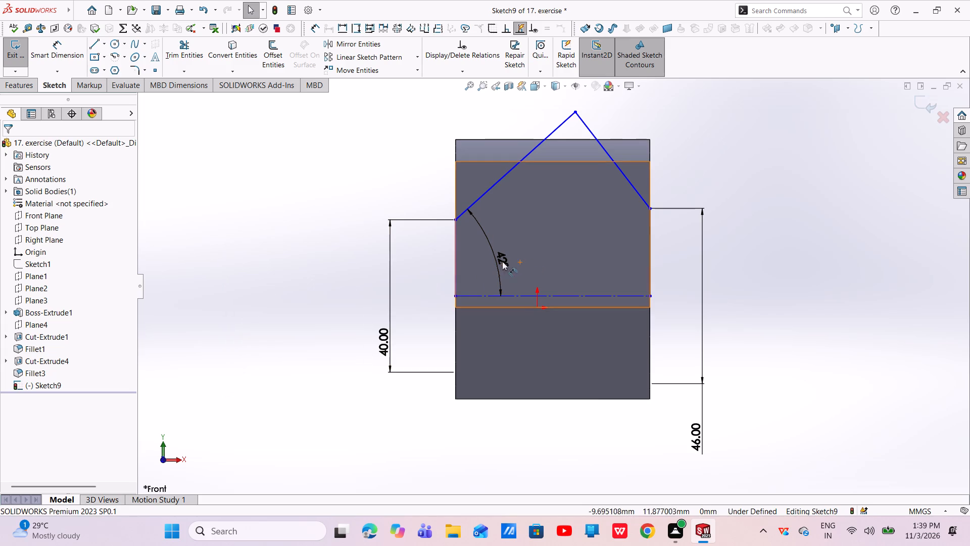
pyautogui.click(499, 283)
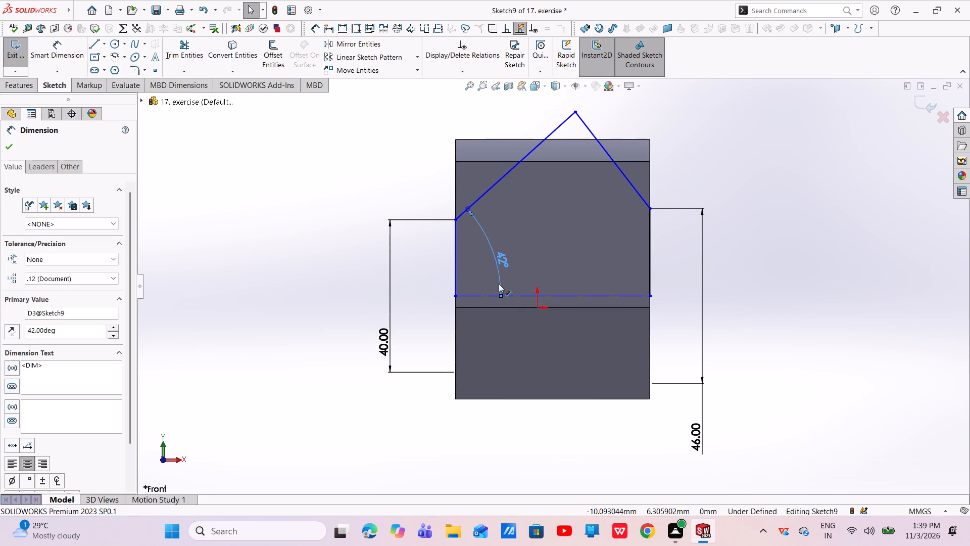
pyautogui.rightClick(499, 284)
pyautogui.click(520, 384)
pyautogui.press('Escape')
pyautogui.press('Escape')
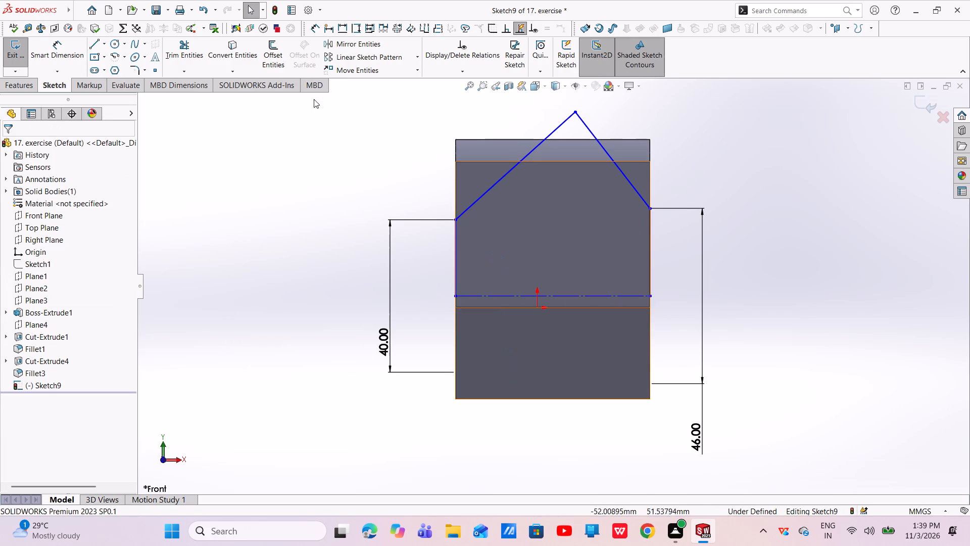
# Add a 42° angle dimension between the profile's right sloping line and the construction base line.
pyautogui.click(80, 43)
pyautogui.click(638, 195)
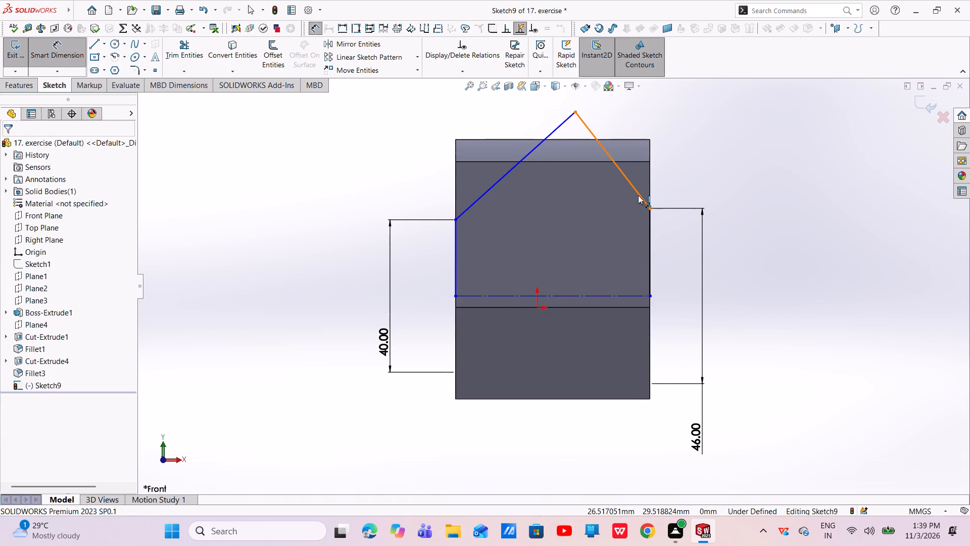
pyautogui.click(618, 294)
pyautogui.click(624, 249)
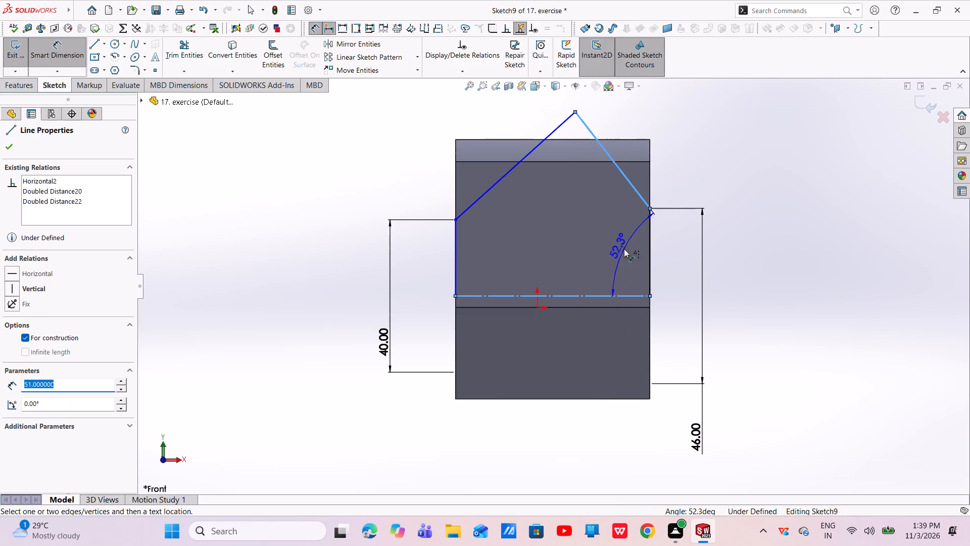
pyautogui.press('BackSpace')
pyautogui.write('42')
pyautogui.press('Return')
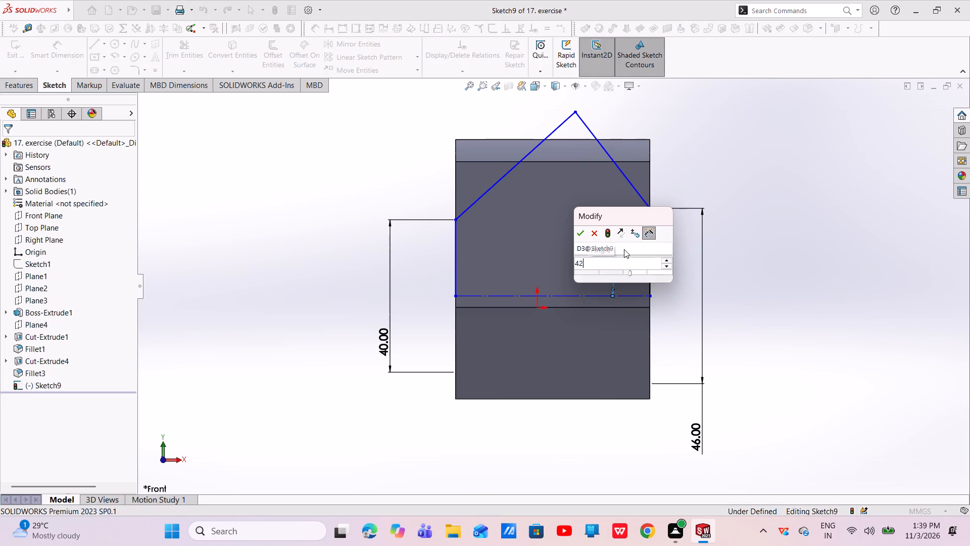
pyautogui.press('Escape')
pyautogui.press('Escape')
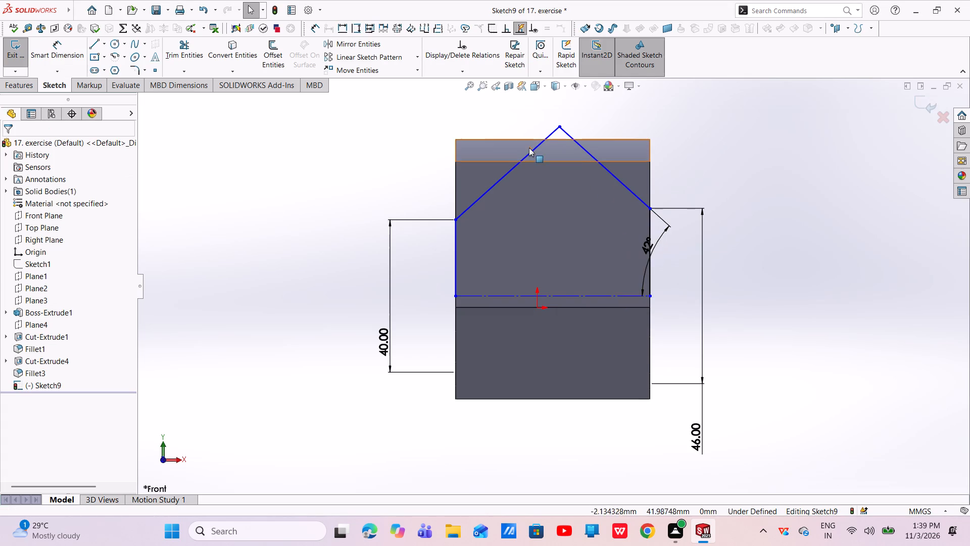
# Add a 38° angle dimension between the profile's left side line and left sloping line.
pyautogui.click(69, 53)
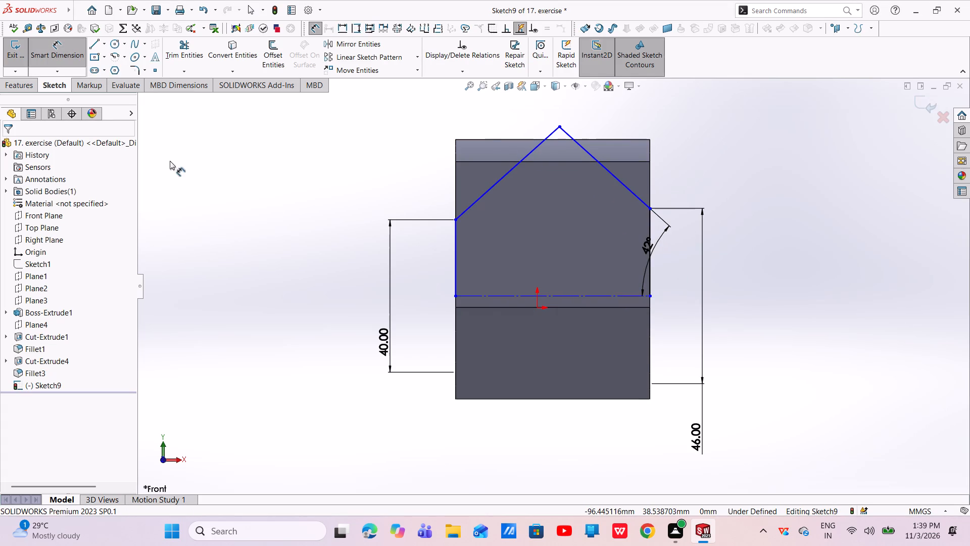
pyautogui.click(457, 232)
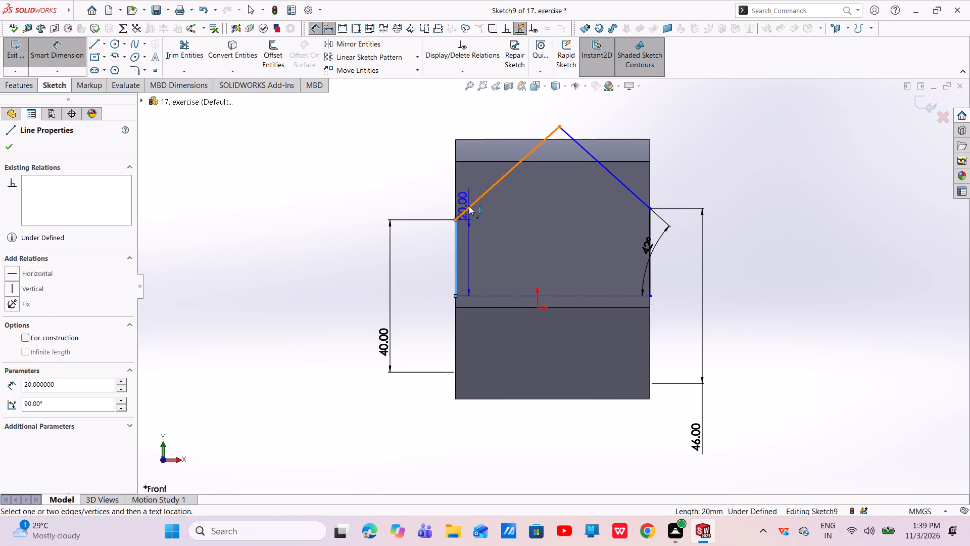
pyautogui.click(469, 206)
pyautogui.click(466, 163)
pyautogui.press('BackSpace')
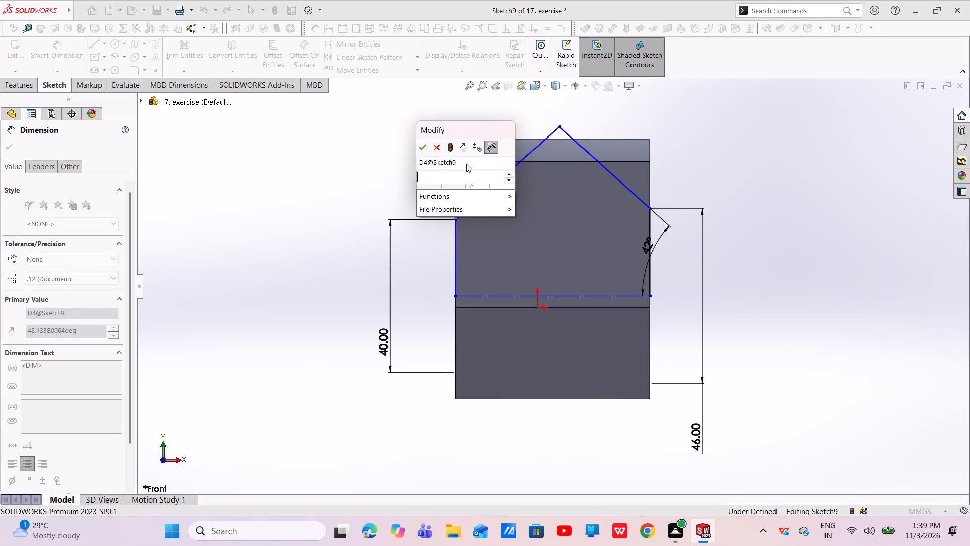
pyautogui.write('38')
pyautogui.press('Return')
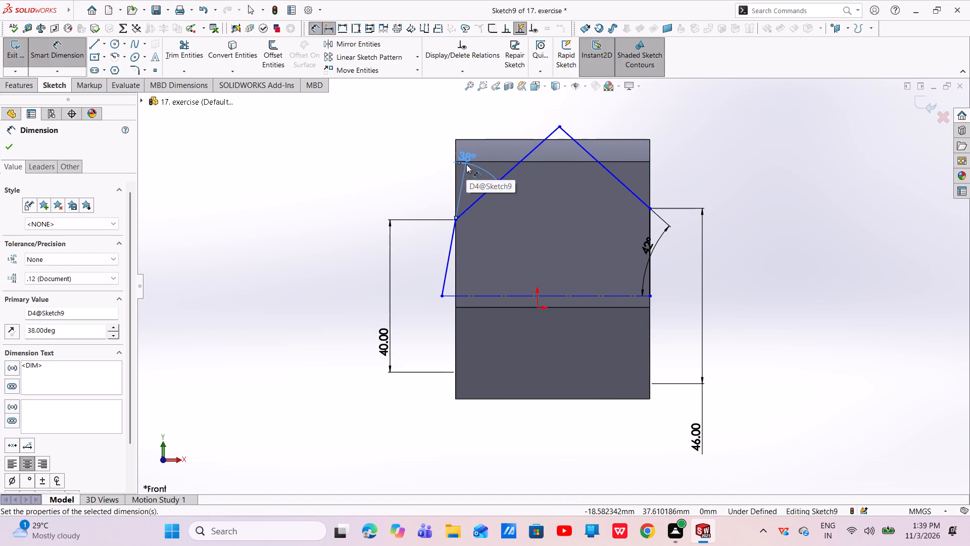
pyautogui.press('Escape')
pyautogui.press('Escape')
# Move the profile's apex point upward until the left side line stands roughly vertical again.
pyautogui.moveTo(578, 173); pyautogui.dragTo(525, 199, button='middle')
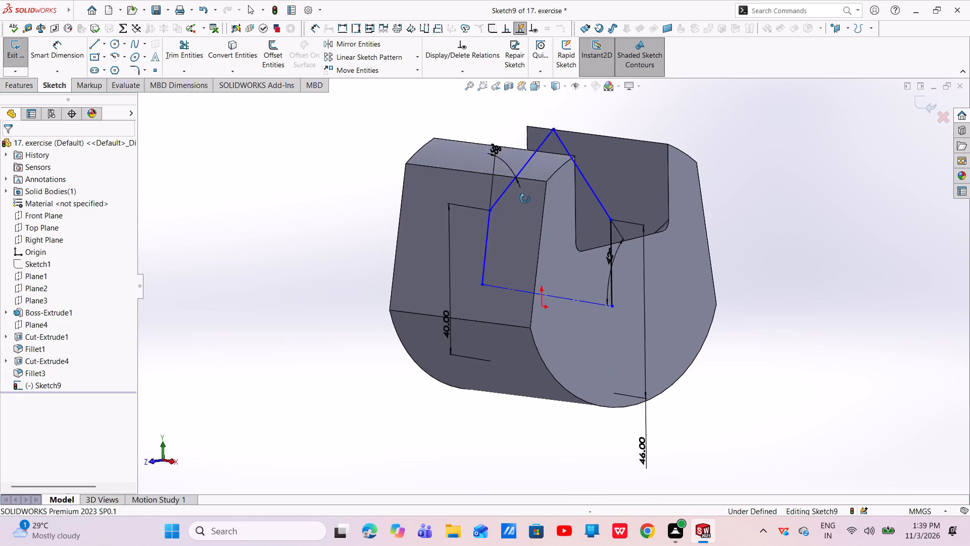
pyautogui.moveTo(525, 199); pyautogui.dragTo(575, 190, button='middle')
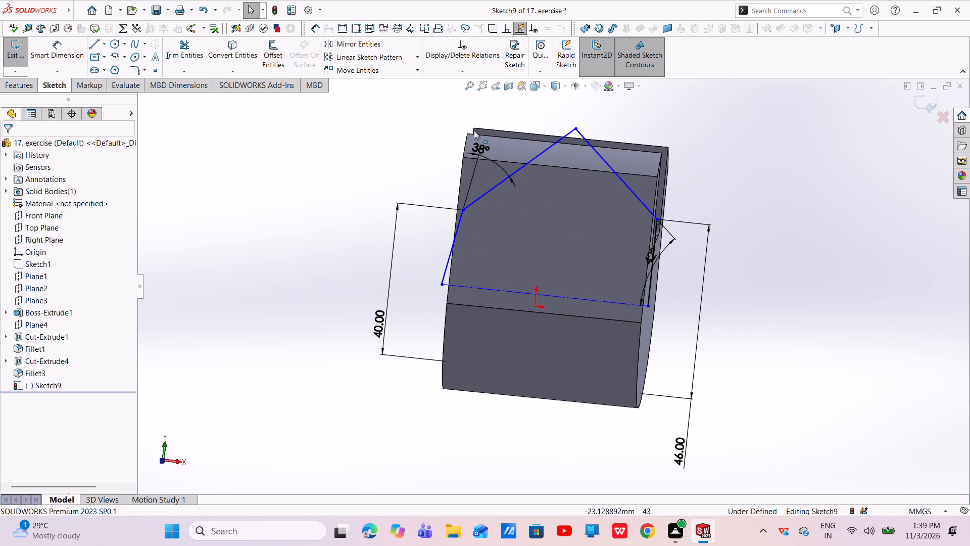
pyautogui.moveTo(576, 128); pyautogui.dragTo(540, 109)
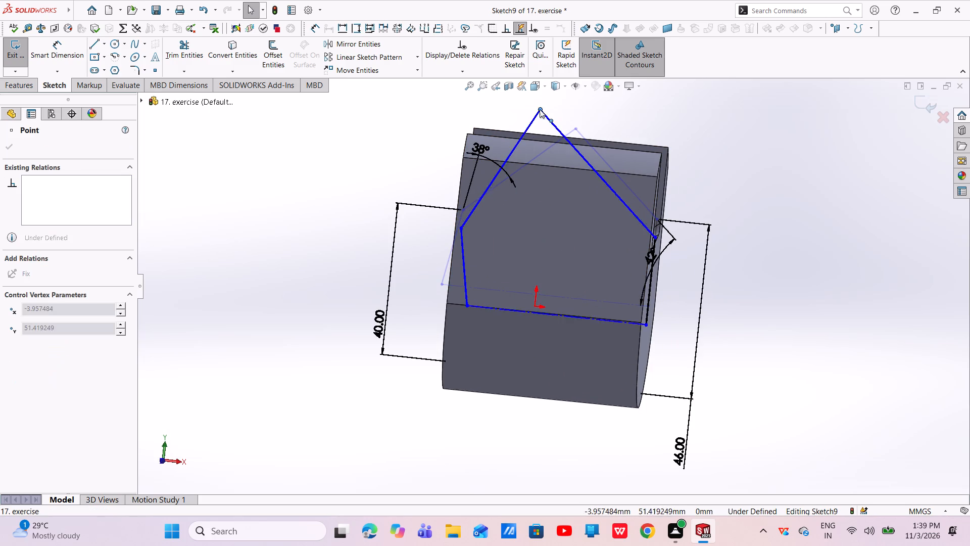
pyautogui.moveTo(540, 109); pyautogui.dragTo(550, 105)
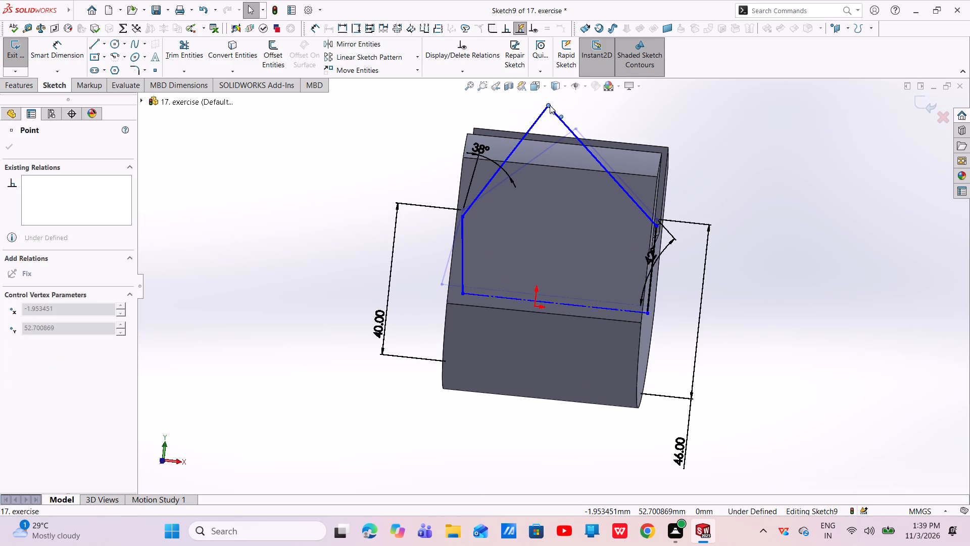
pyautogui.moveTo(550, 105); pyautogui.dragTo(557, 105)
pyautogui.press('Escape')
# Make the construction base line collinear with the horizontal model edge just below it.
pyautogui.scroll(2, 556, 264)
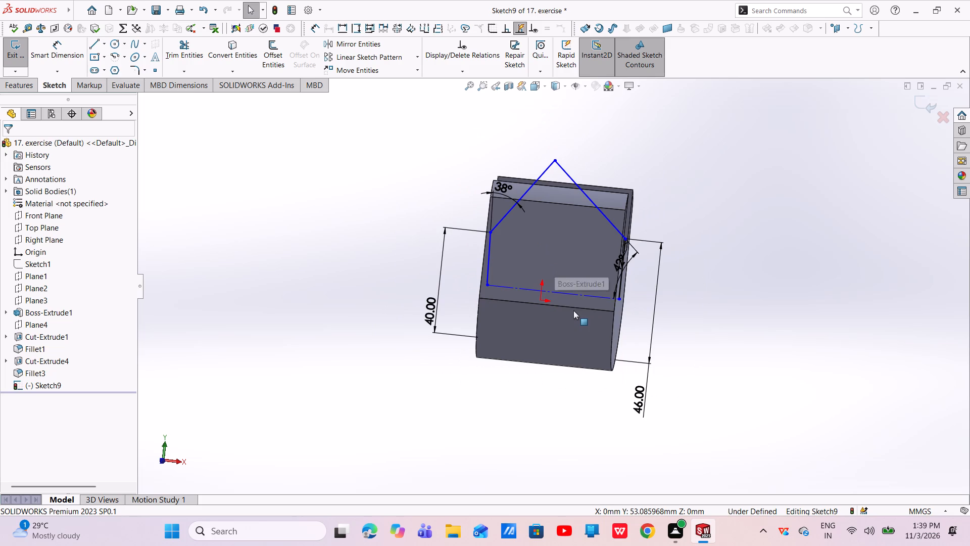
pyautogui.scroll(-2, 574, 311)
pyautogui.moveTo(538, 268); pyautogui.dragTo(557, 258, button='middle')
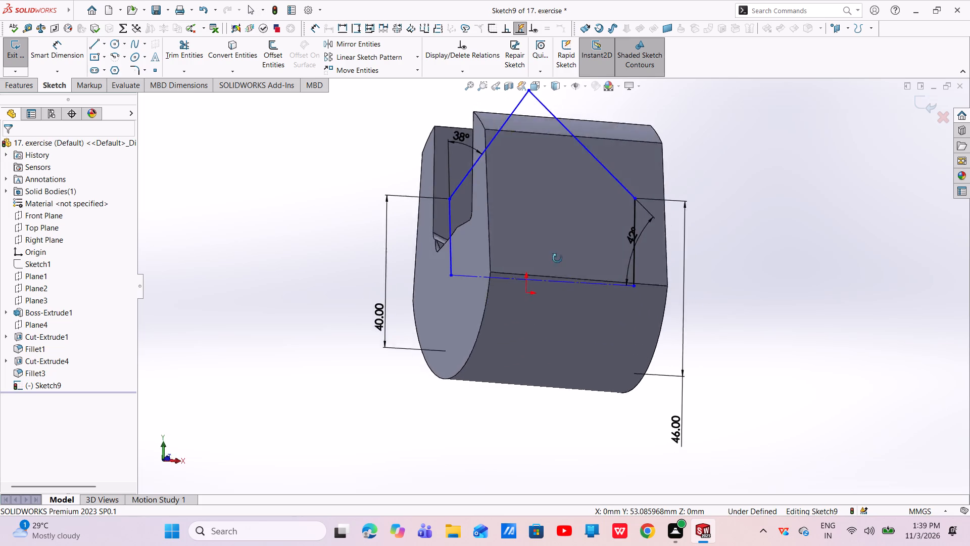
pyautogui.moveTo(557, 258); pyautogui.dragTo(540, 291, button='middle')
pyautogui.click(570, 280)
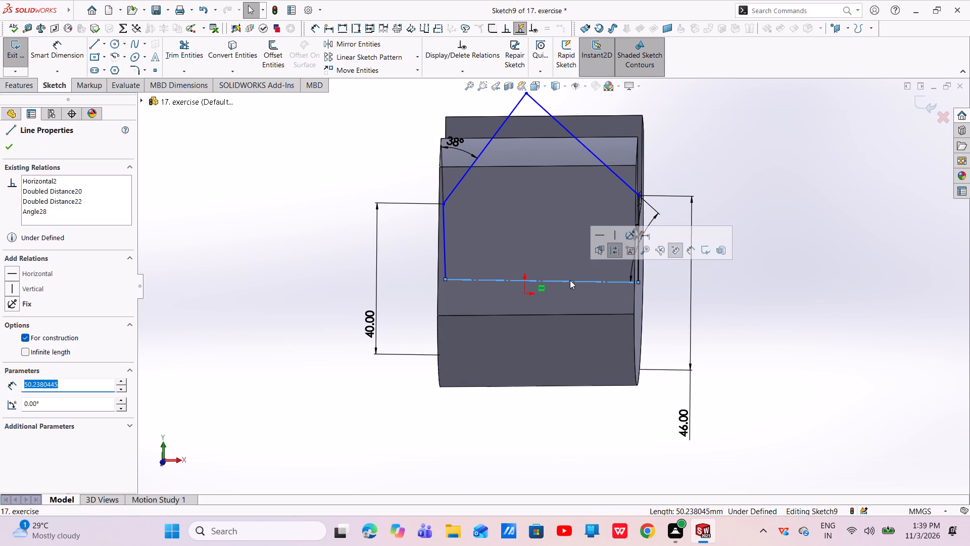
pyautogui.keyDown('ctrl'); pyautogui.click(543, 313); pyautogui.keyUp('ctrl')
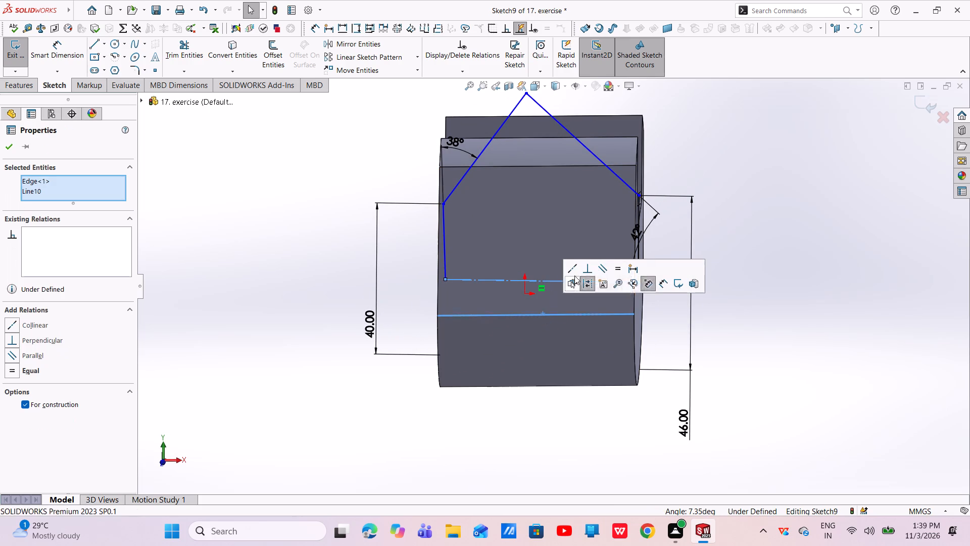
pyautogui.click(565, 265)
pyautogui.press('Escape')
pyautogui.press('Escape')
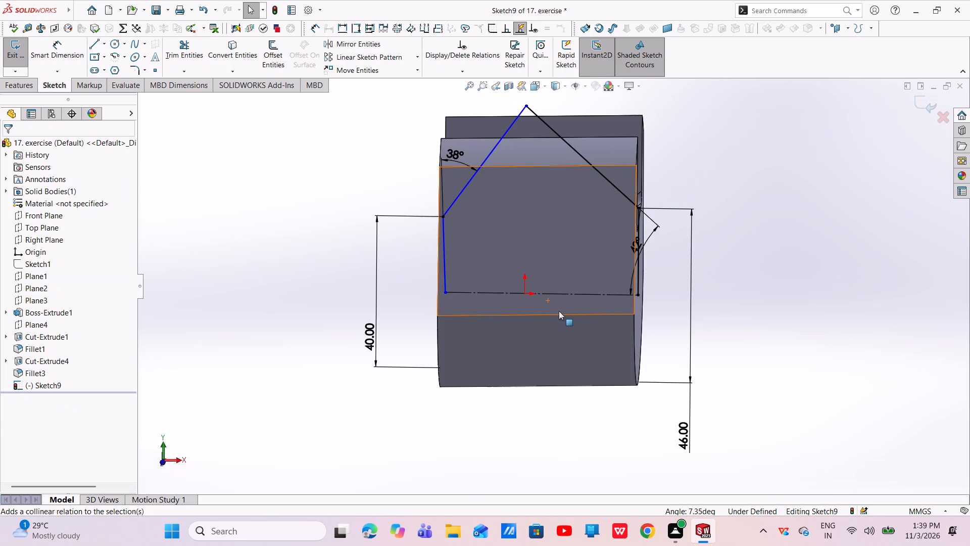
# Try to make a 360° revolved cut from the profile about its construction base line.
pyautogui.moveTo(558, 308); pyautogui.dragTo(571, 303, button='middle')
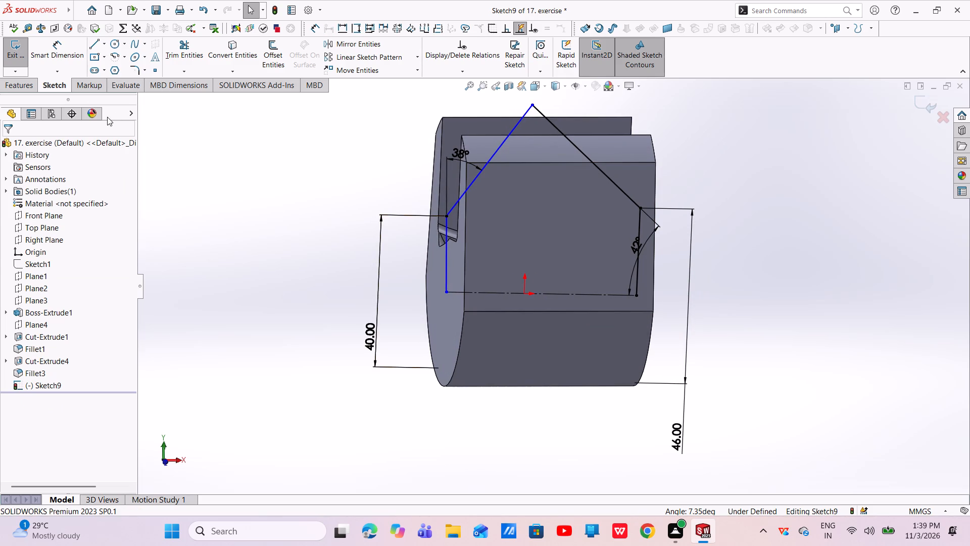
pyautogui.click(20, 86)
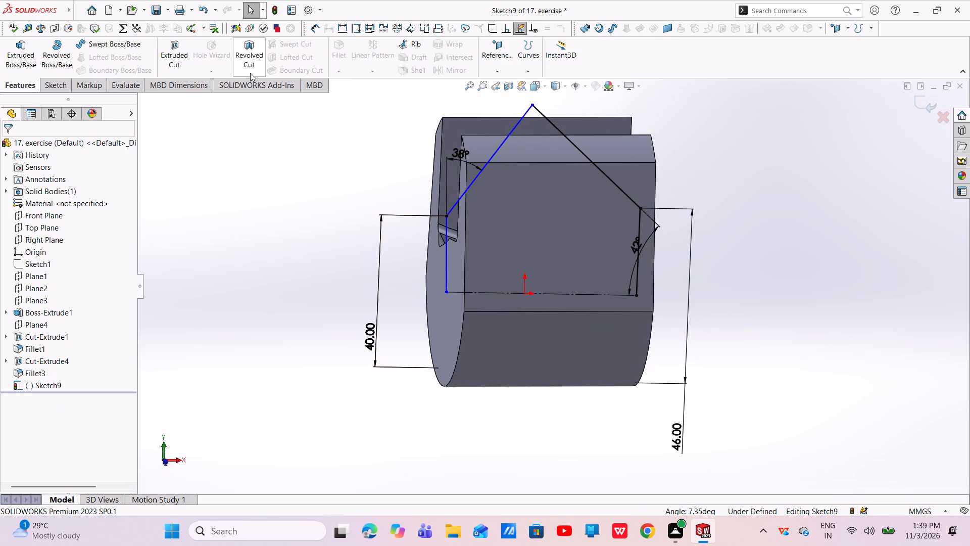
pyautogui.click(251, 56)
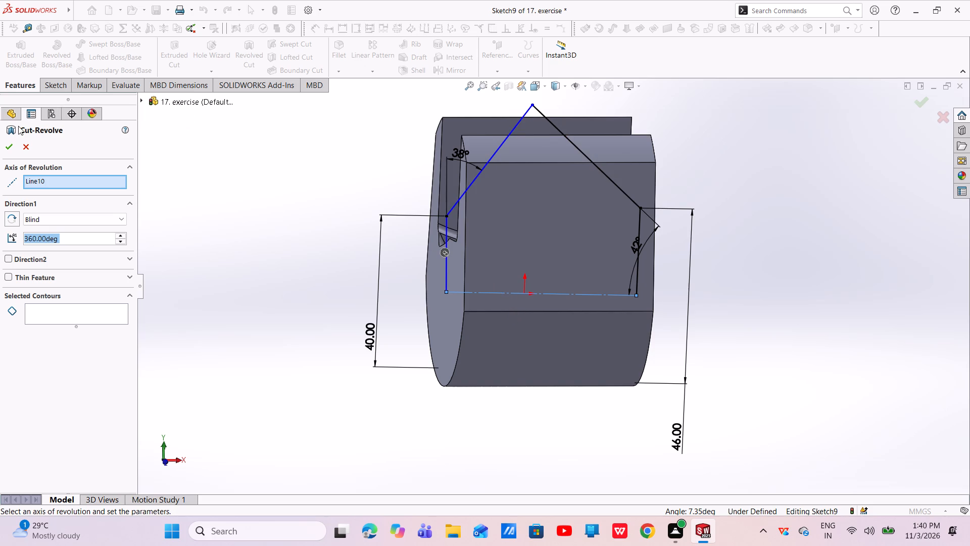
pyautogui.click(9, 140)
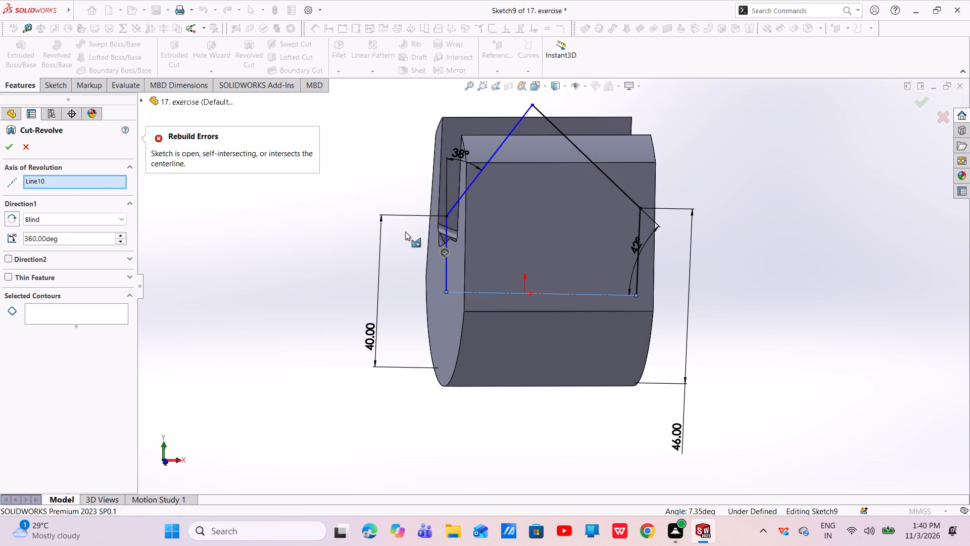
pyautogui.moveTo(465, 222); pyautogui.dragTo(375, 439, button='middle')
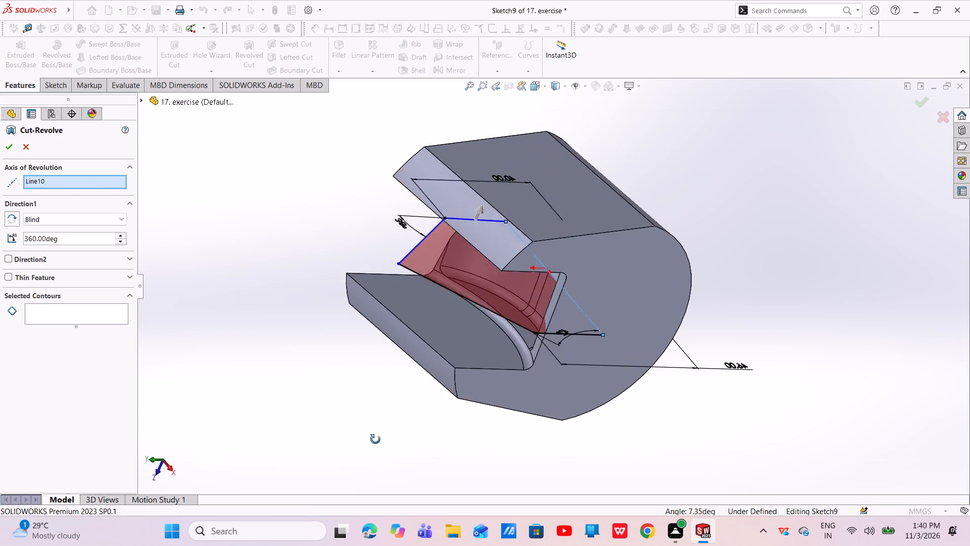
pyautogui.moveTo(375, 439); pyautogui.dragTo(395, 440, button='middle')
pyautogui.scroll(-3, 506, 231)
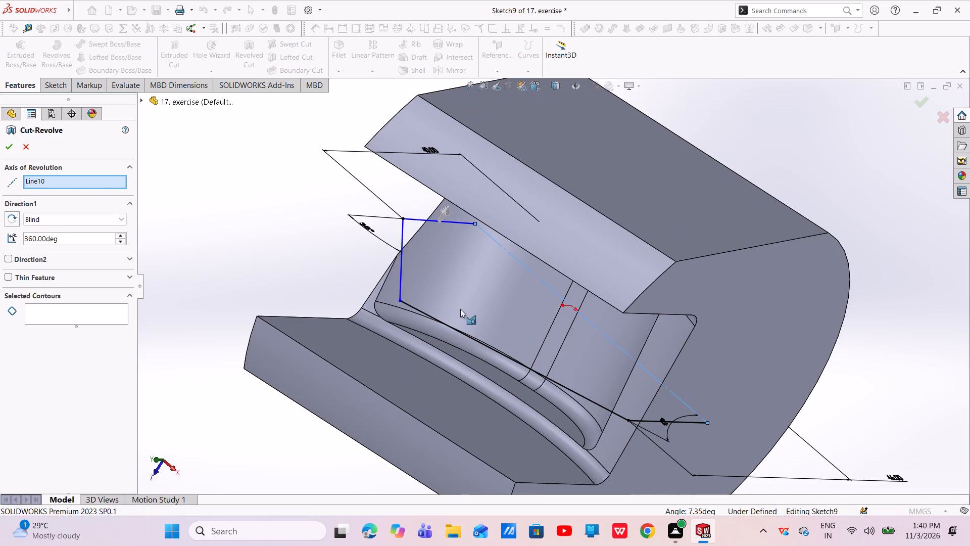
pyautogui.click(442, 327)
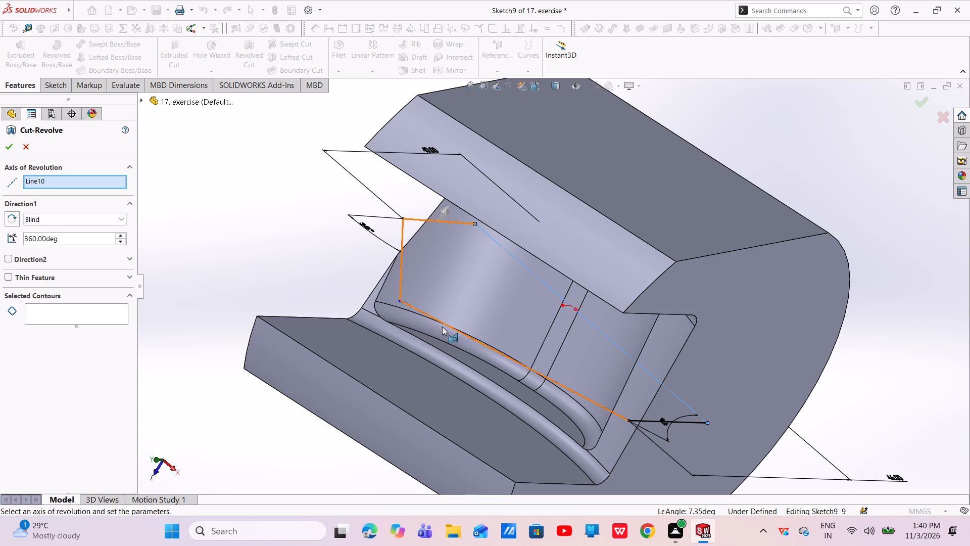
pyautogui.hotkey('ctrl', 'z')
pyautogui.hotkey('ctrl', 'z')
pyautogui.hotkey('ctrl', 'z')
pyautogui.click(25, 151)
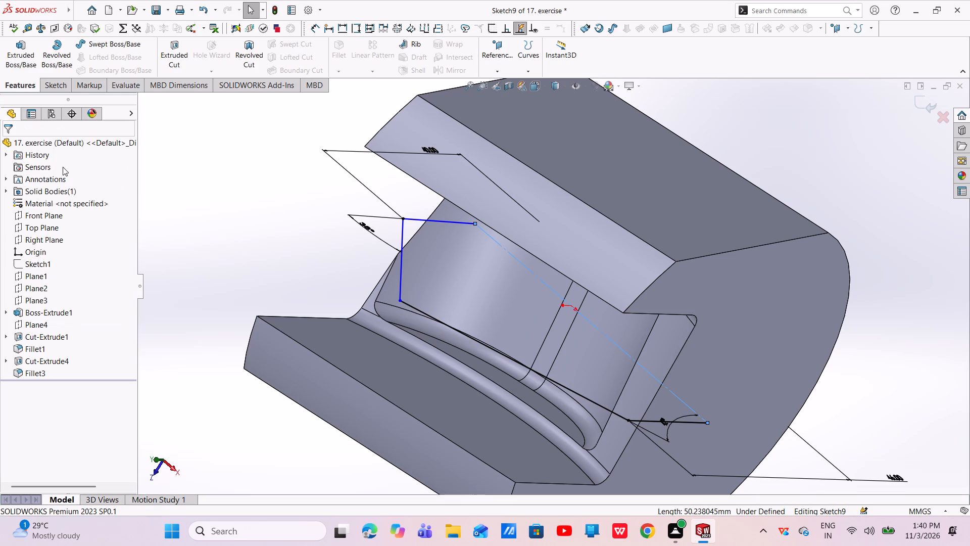
# Undo the recent sketch edits step by step until the profile has no angle or diameter dimensions.
pyautogui.hotkey('ctrl', 'z')
pyautogui.hotkey('ctrl', 'z')
pyautogui.hotkey('ctrl', 'z')
pyautogui.hotkey('ctrl', 'z')
pyautogui.hotkey('ctrl', 'z')
pyautogui.hotkey('ctrl', 'z')
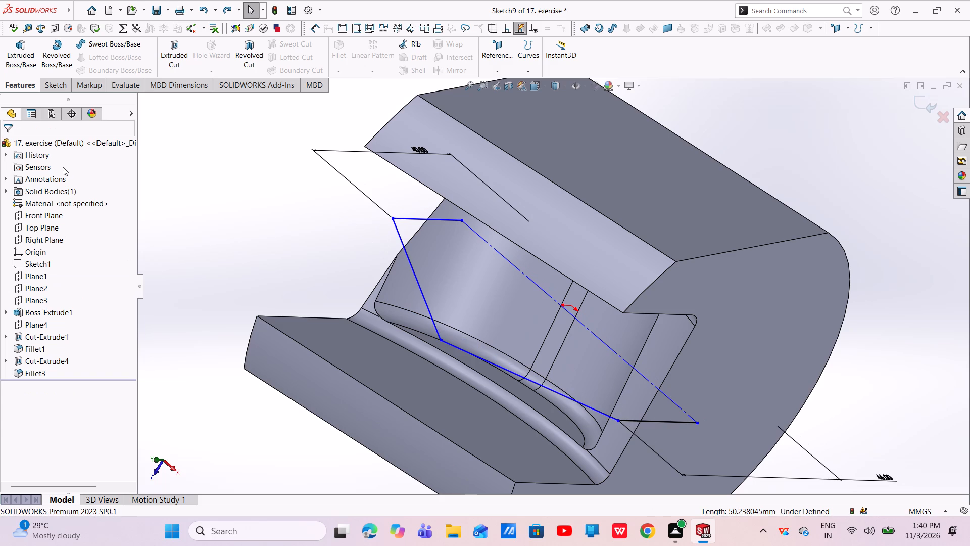
pyautogui.hotkey('ctrl', 'z')
pyautogui.hotkey('ctrl', 'z')
pyautogui.hotkey('ctrl', 'z')
pyautogui.hotkey('ctrl', 'z')
pyautogui.hotkey('ctrl', 'z')
pyautogui.hotkey('ctrl', 'z')
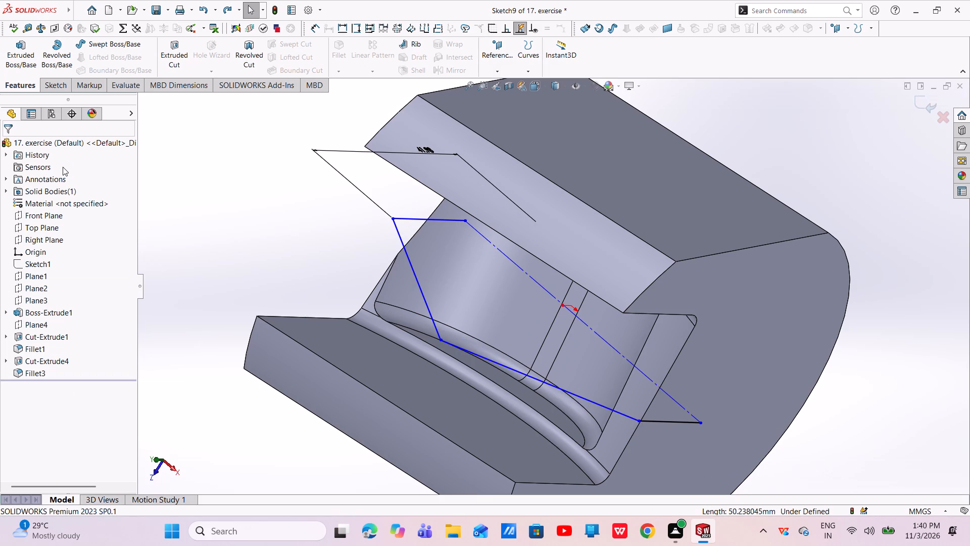
pyautogui.hotkey('ctrl', 'z')
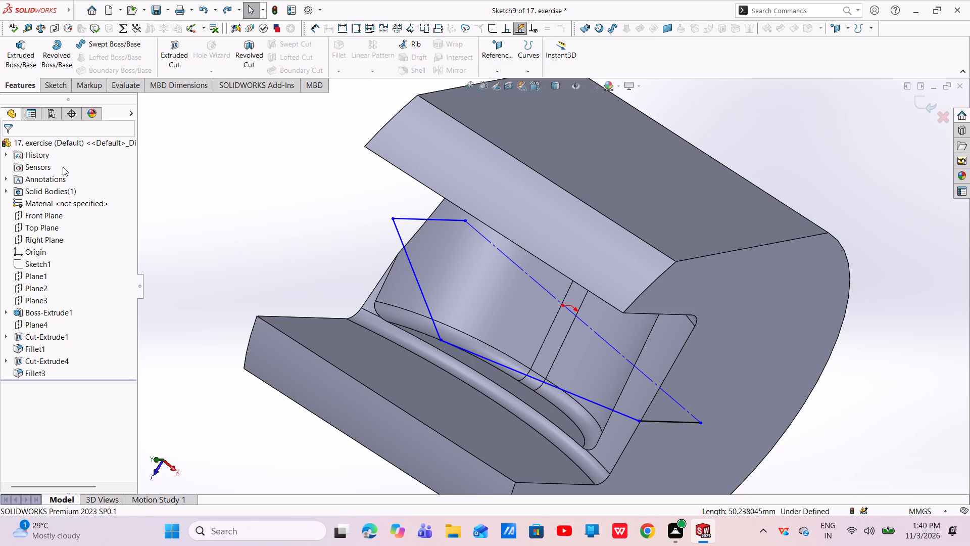
# Undo the earlier profile edits and lines until only the solid horizontal base line through the origin remains in the sketch.
pyautogui.hotkey('ctrl', 'z')
pyautogui.hotkey('ctrl', 'z')
pyautogui.hotkey('ctrl', 'z')
pyautogui.hotkey('ctrl', 'z')
pyautogui.hotkey('ctrl', 'z')
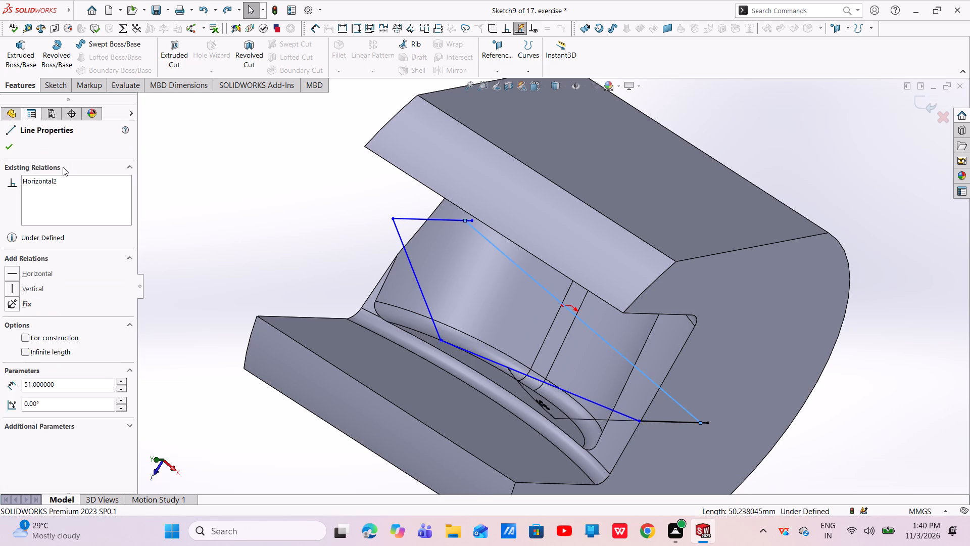
pyautogui.hotkey('ctrl', 'z')
pyautogui.hotkey('ctrl', 'z')
pyautogui.hotkey('ctrl', 'z')
pyautogui.hotkey('ctrl', 'z')
pyautogui.hotkey('ctrl', 'z')
pyautogui.hotkey('ctrl', 'z')
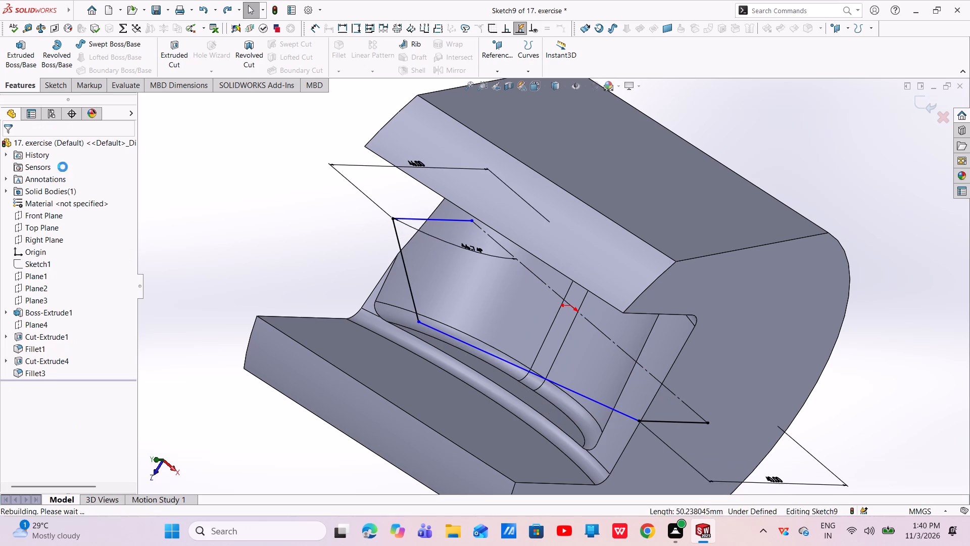
pyautogui.hotkey('ctrl', 'z')
pyautogui.hotkey('ctrl', 'z')
pyautogui.hotkey('ctrl', 'z')
pyautogui.hotkey('ctrl', 'z')
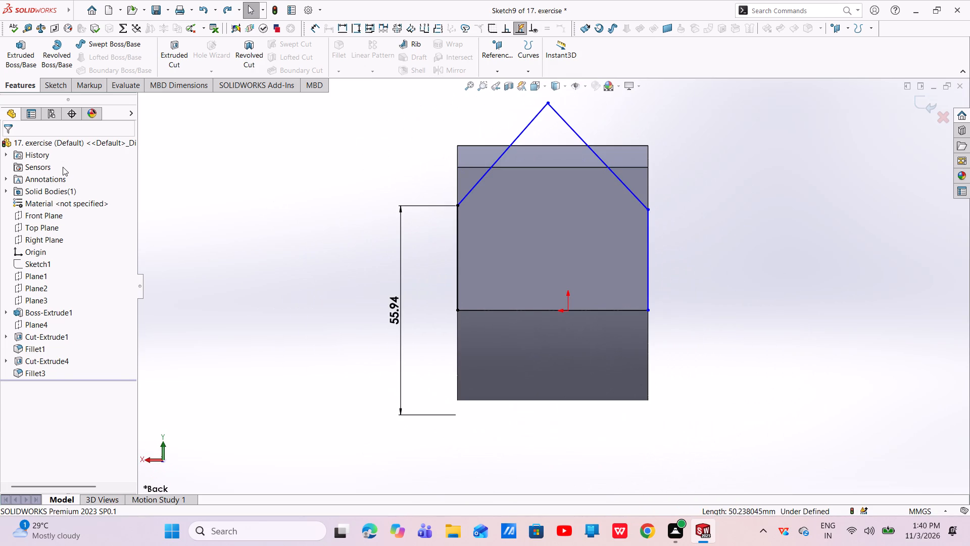
pyautogui.hotkey('ctrl', 'z')
pyautogui.hotkey('ctrl', 'z')
pyautogui.hotkey('ctrl', 'z')
pyautogui.hotkey('ctrl', 'z')
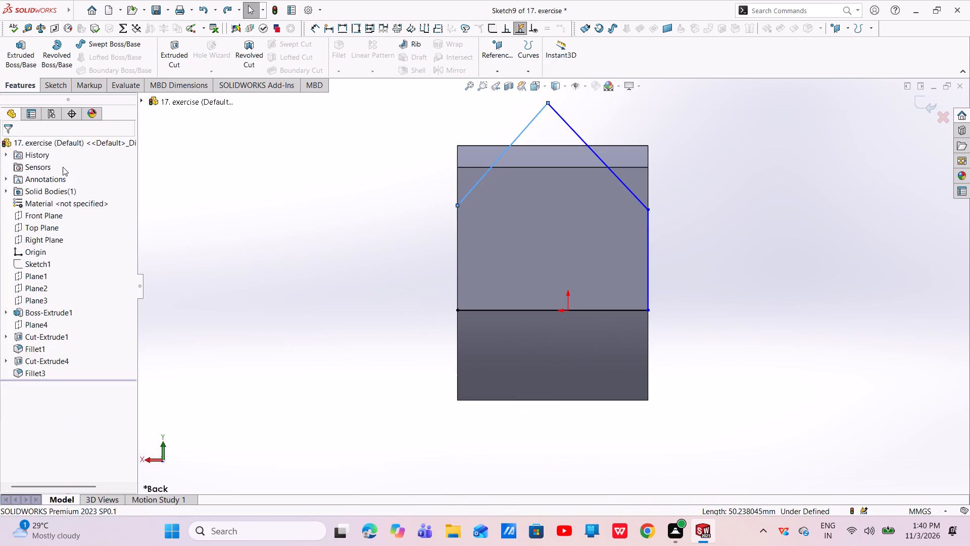
pyautogui.hotkey('ctrl', 'z')
pyautogui.hotkey('ctrl', 'z')
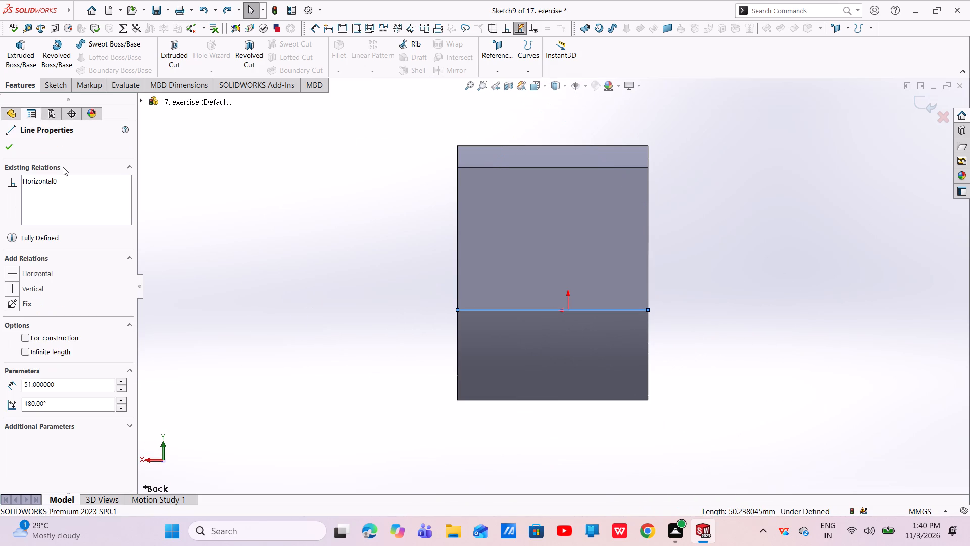
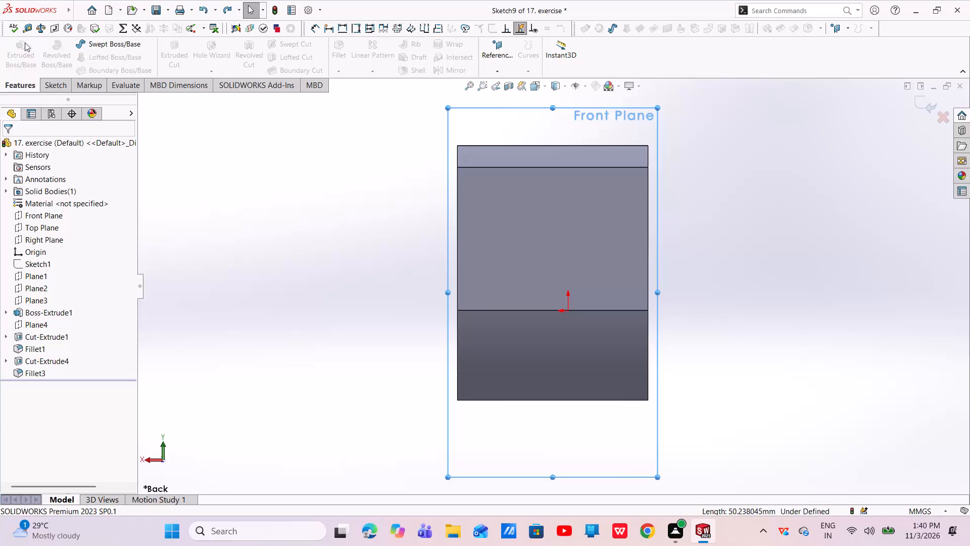
# Close the current empty sketch on the Front Plane.
pyautogui.moveTo(472, 293); pyautogui.dragTo(559, 343, button='middle')
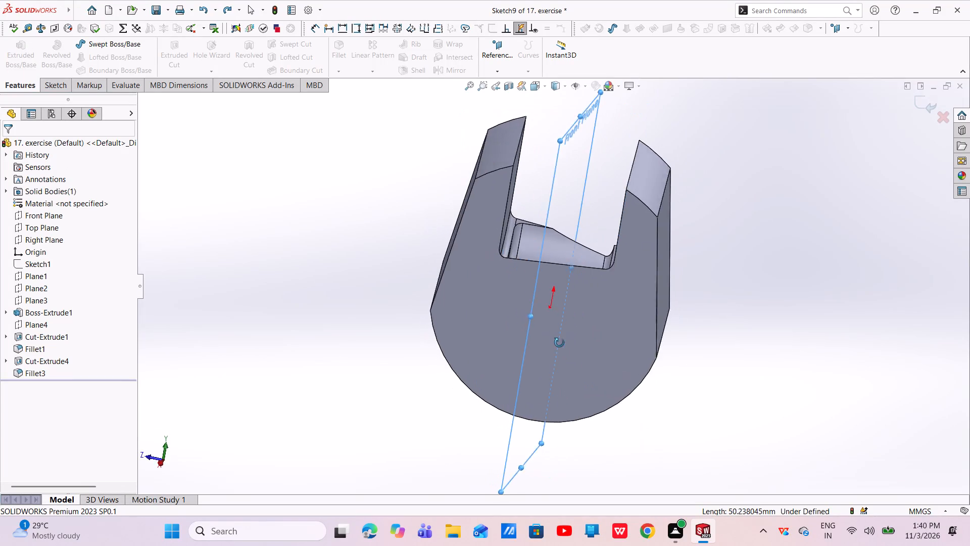
pyautogui.moveTo(559, 343); pyautogui.dragTo(556, 461, button='middle')
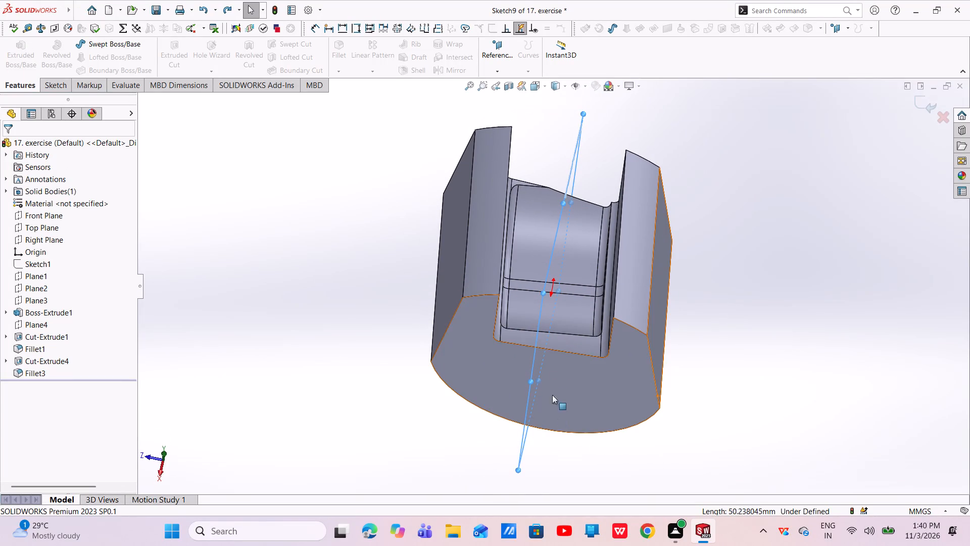
pyautogui.moveTo(573, 148); pyautogui.dragTo(564, 143, button='middle')
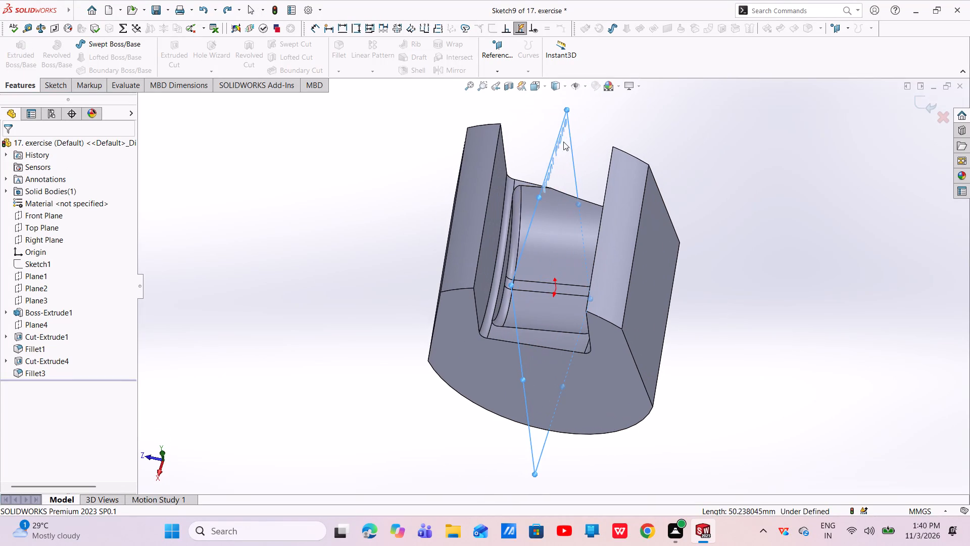
pyautogui.click(534, 241)
pyautogui.press('Escape')
pyautogui.press('Escape')
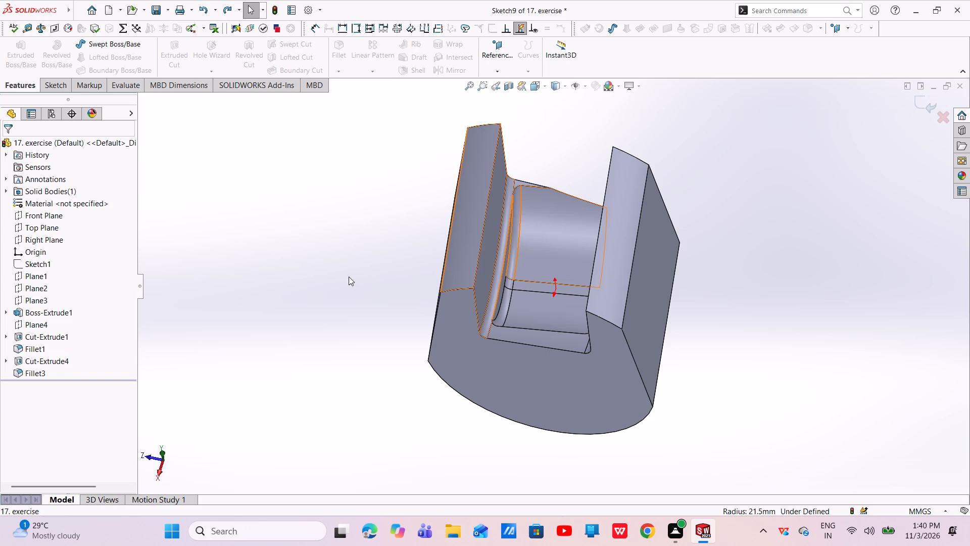
pyautogui.click(56, 219)
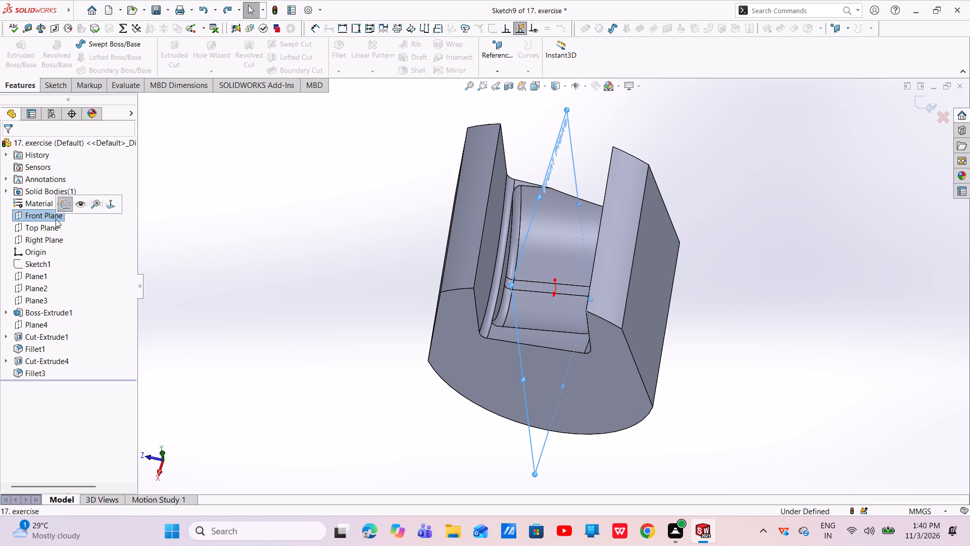
pyautogui.click(66, 206)
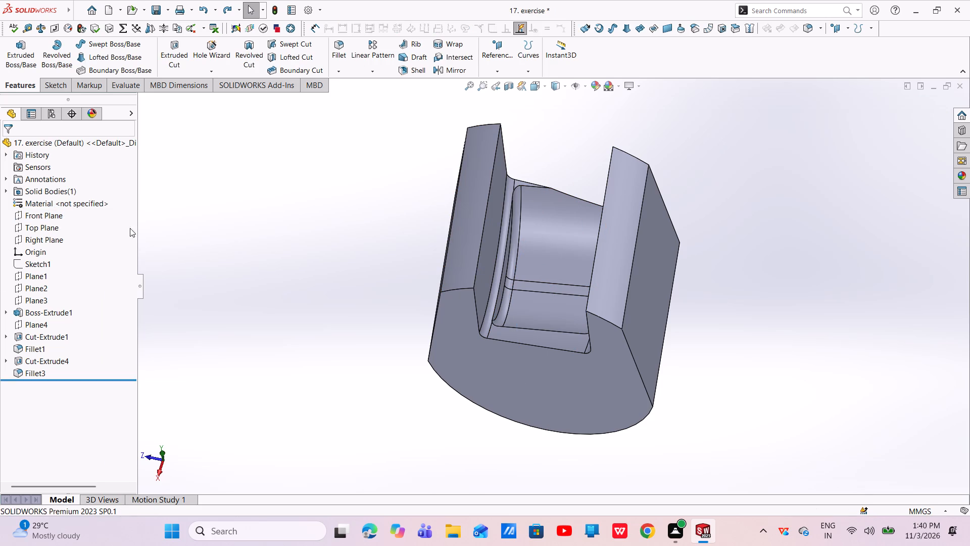
# Sketch a closed five-line Front Plane profile: a 51 mm base along the edge through the origin, vertical sides and a peak above the block.
pyautogui.click(29, 213)
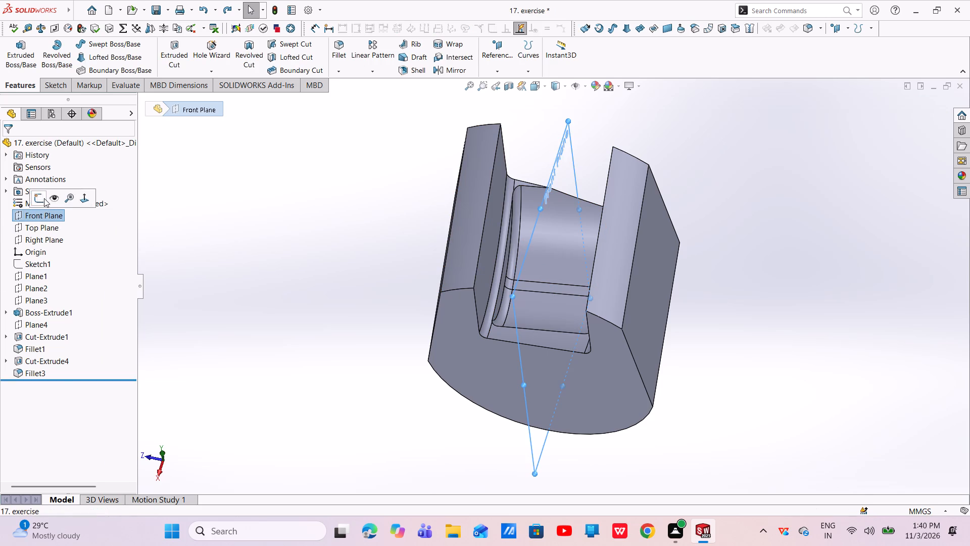
pyautogui.click(44, 198)
pyautogui.press('Escape')
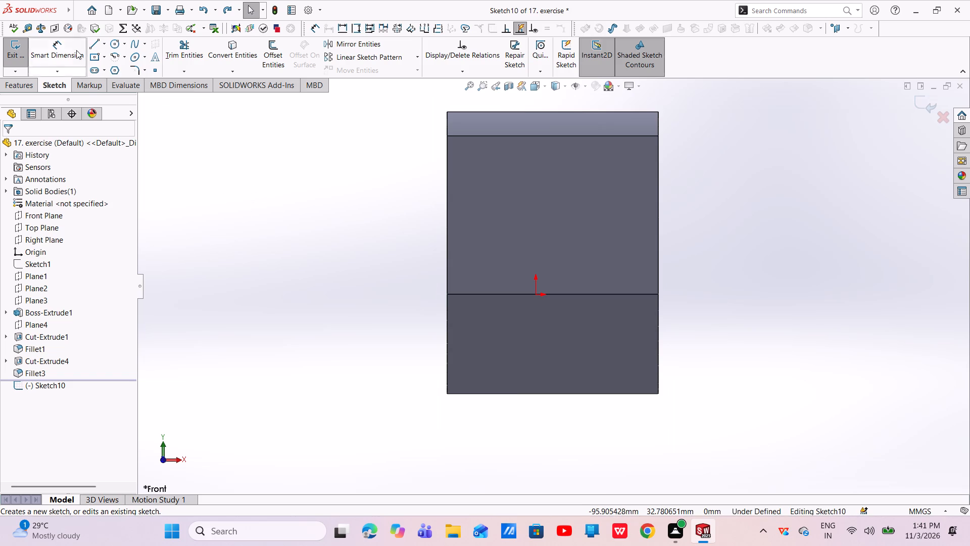
pyautogui.click(97, 45)
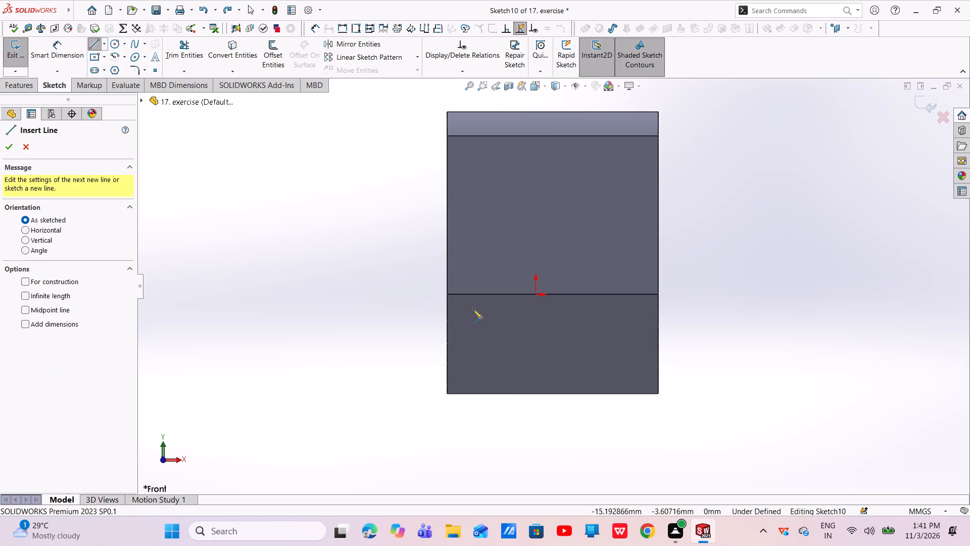
pyautogui.click(449, 295)
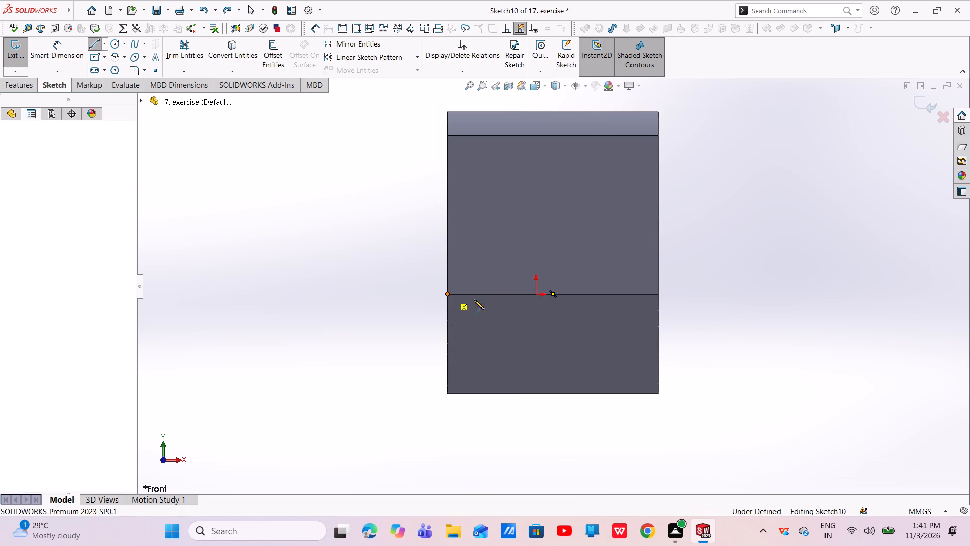
pyautogui.click(657, 295)
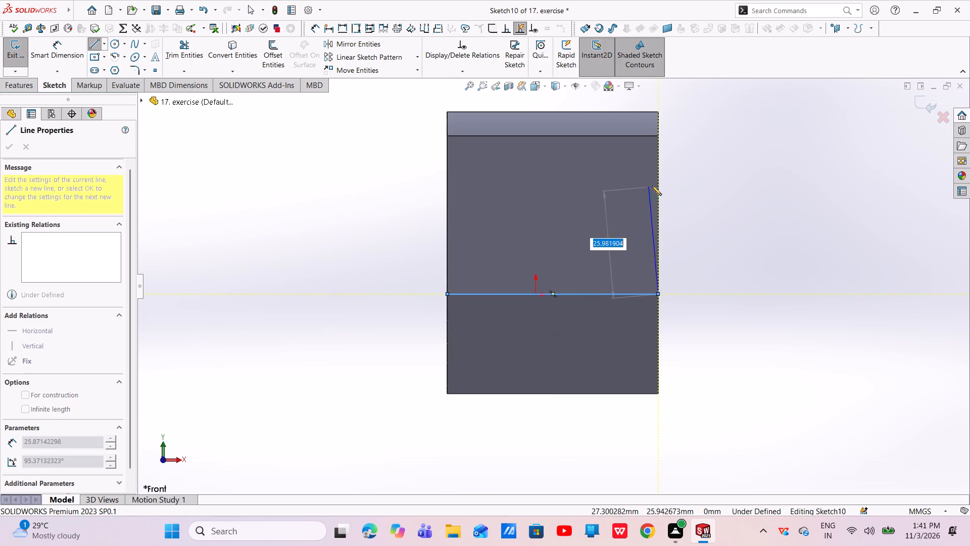
pyautogui.click(656, 188)
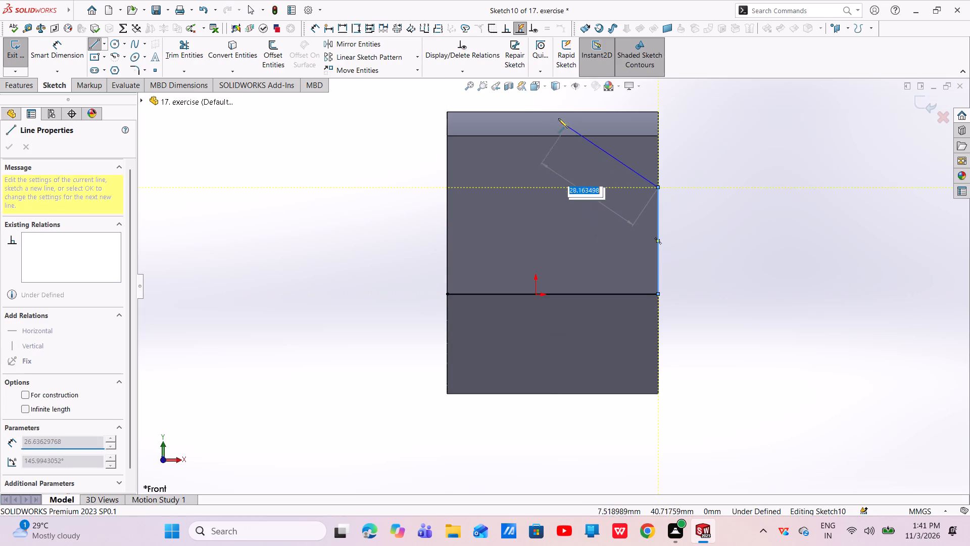
pyautogui.scroll(1, 552, 111)
pyautogui.click(559, 111)
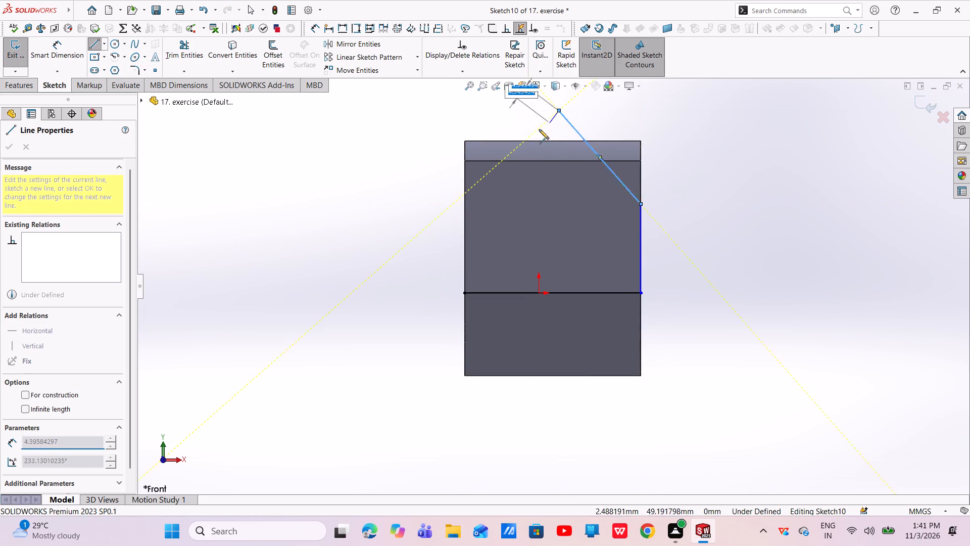
pyautogui.click(463, 192)
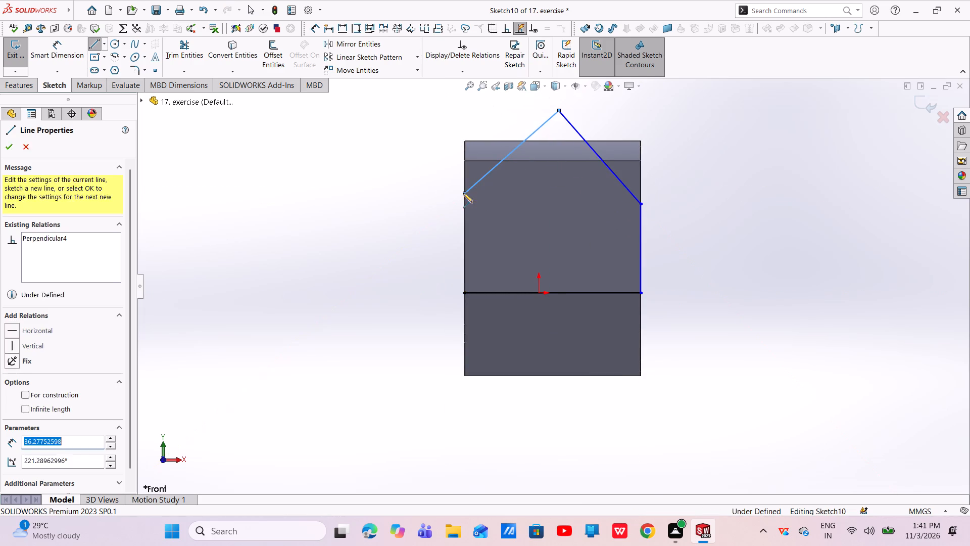
pyautogui.click(462, 293)
pyautogui.rightClick(462, 293)
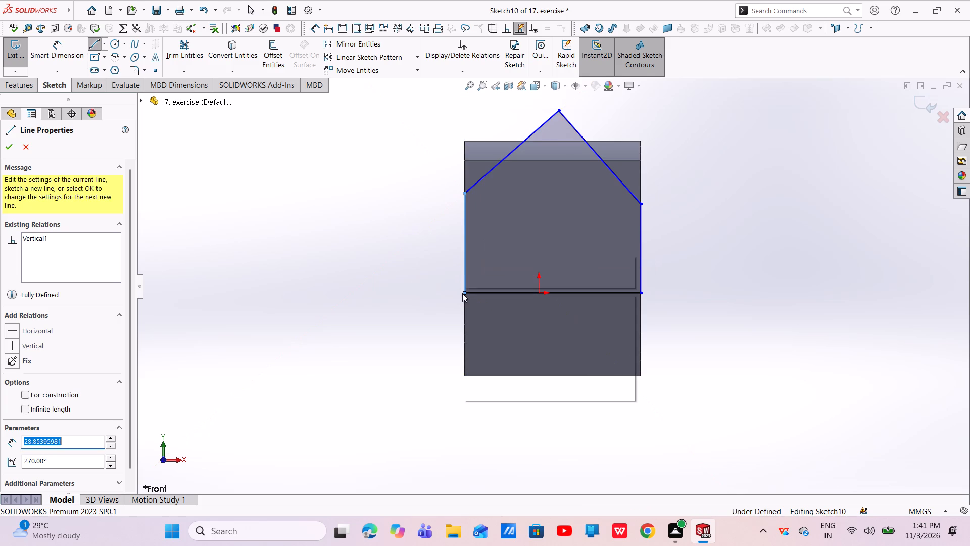
pyautogui.click(467, 297)
# Convert the profile's horizontal base line to construction geometry.
pyautogui.click(487, 295)
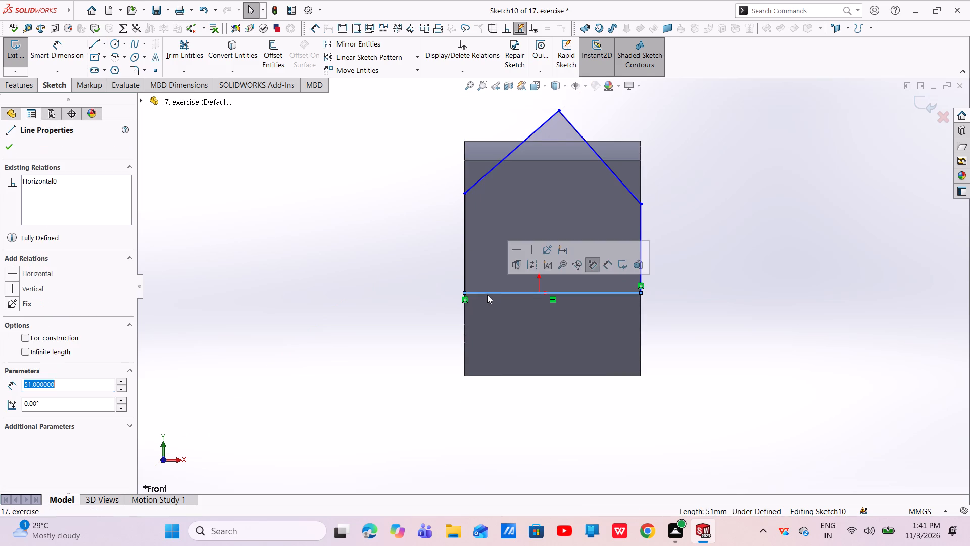
pyautogui.click(535, 264)
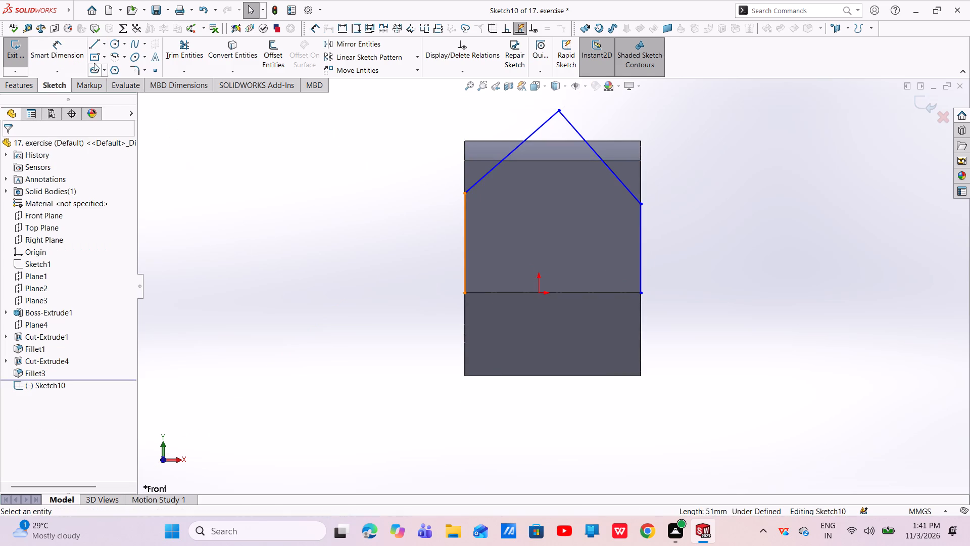
# Dimension the left shoulder point about the construction base line as a 40 mm diameter.
pyautogui.click(71, 51)
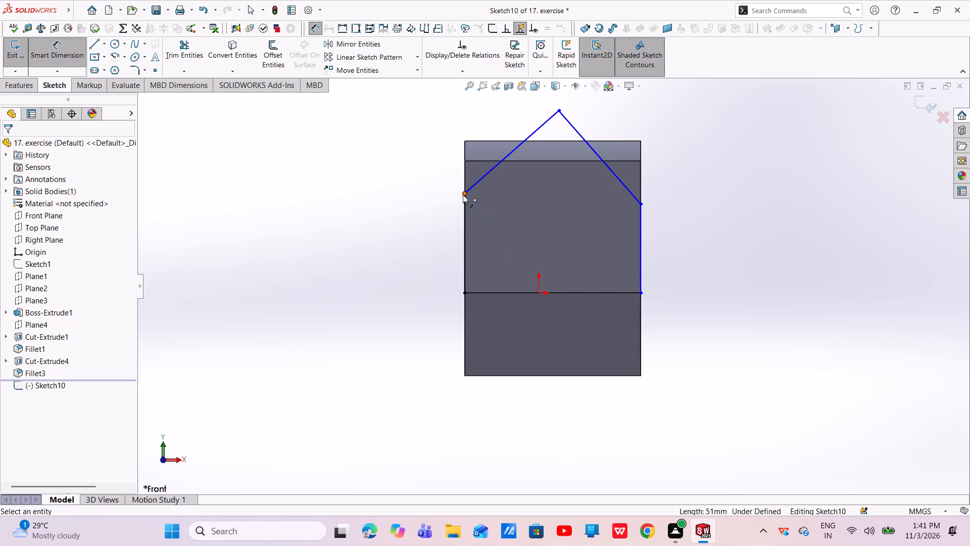
pyautogui.click(463, 195)
pyautogui.click(486, 292)
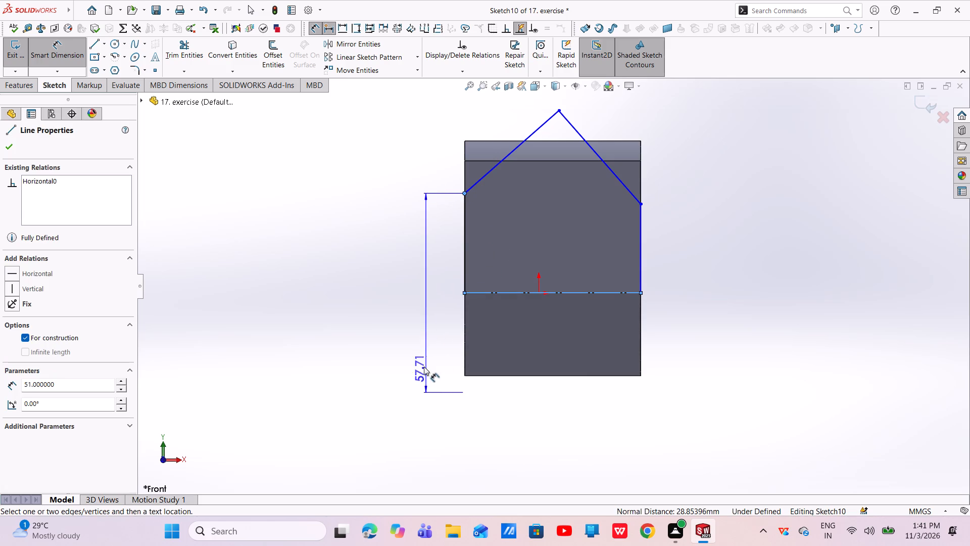
pyautogui.click(404, 329)
pyautogui.press('BackSpace')
pyautogui.write('40')
pyautogui.press('Return')
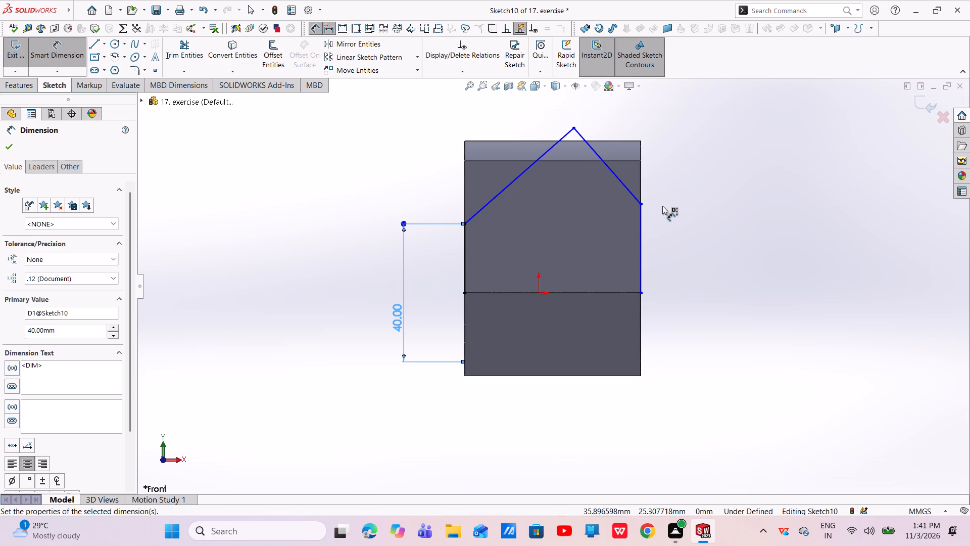
# Dimension the right shoulder point about the construction base line as a 46 mm diameter.
pyautogui.click(643, 204)
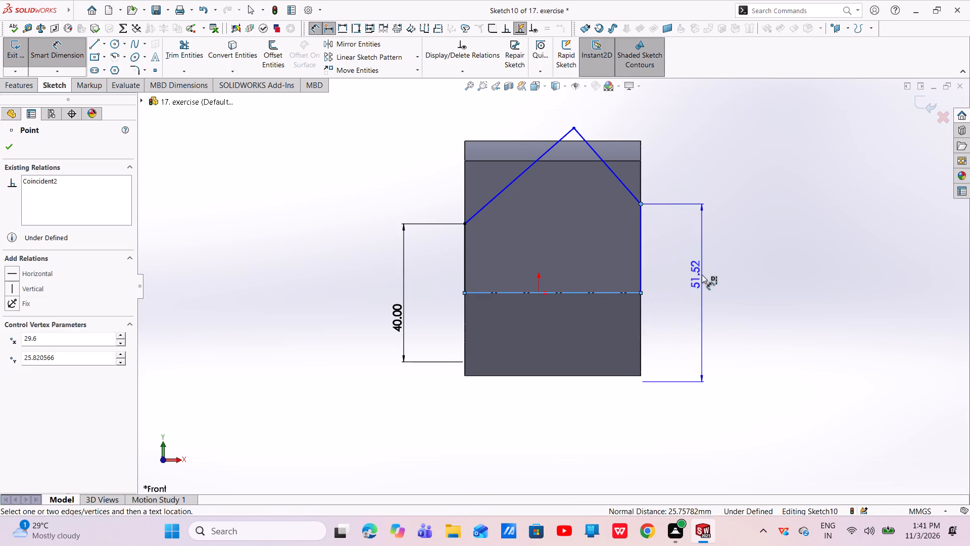
pyautogui.click(702, 275)
pyautogui.press('BackSpace')
pyautogui.write('46')
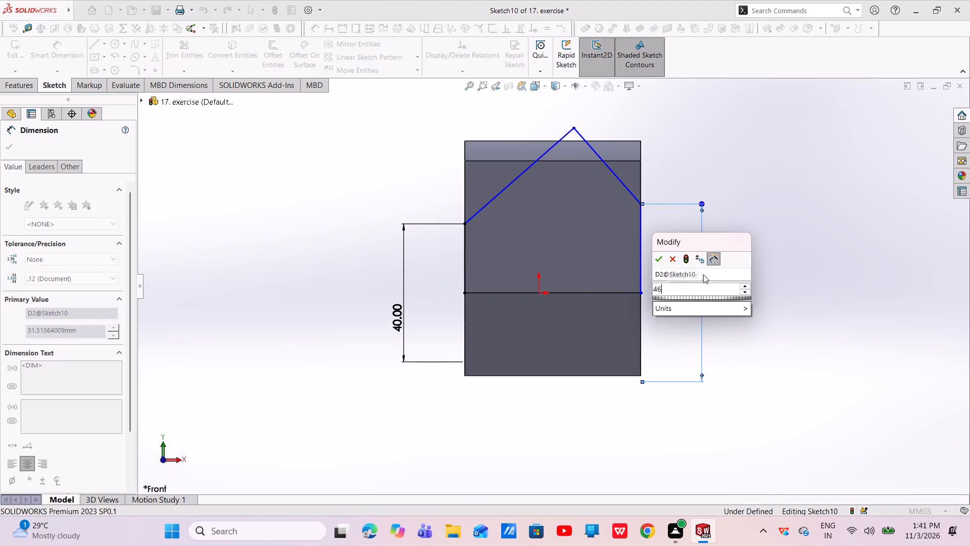
pyautogui.press('Return')
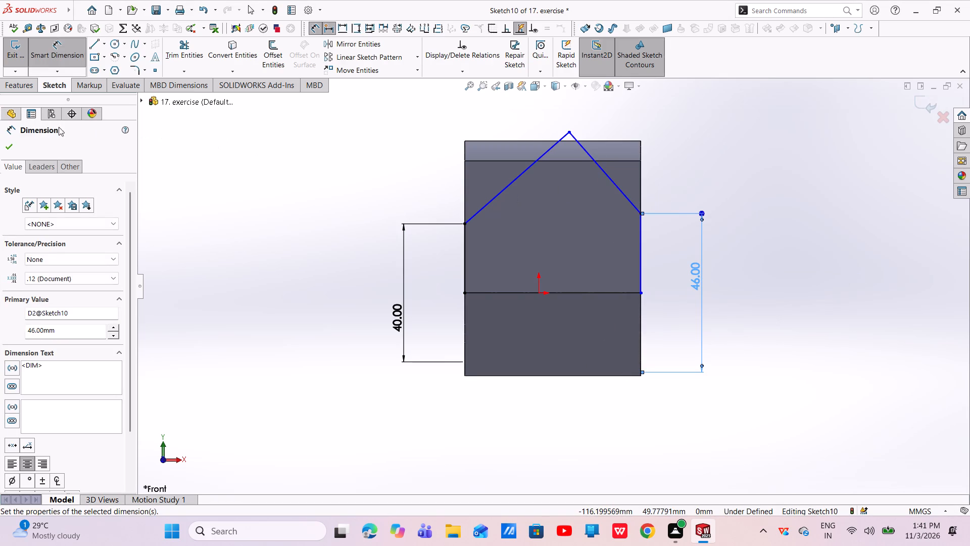
pyautogui.click(10, 150)
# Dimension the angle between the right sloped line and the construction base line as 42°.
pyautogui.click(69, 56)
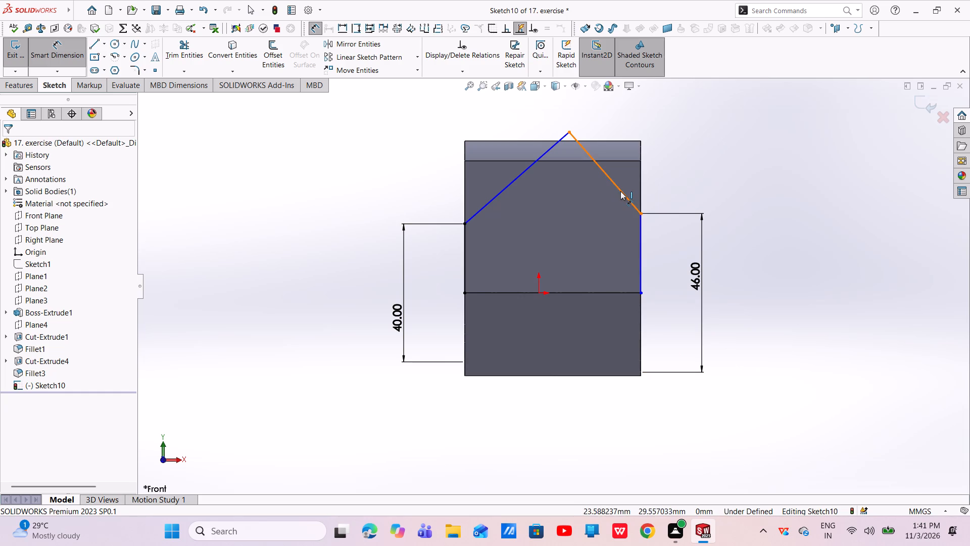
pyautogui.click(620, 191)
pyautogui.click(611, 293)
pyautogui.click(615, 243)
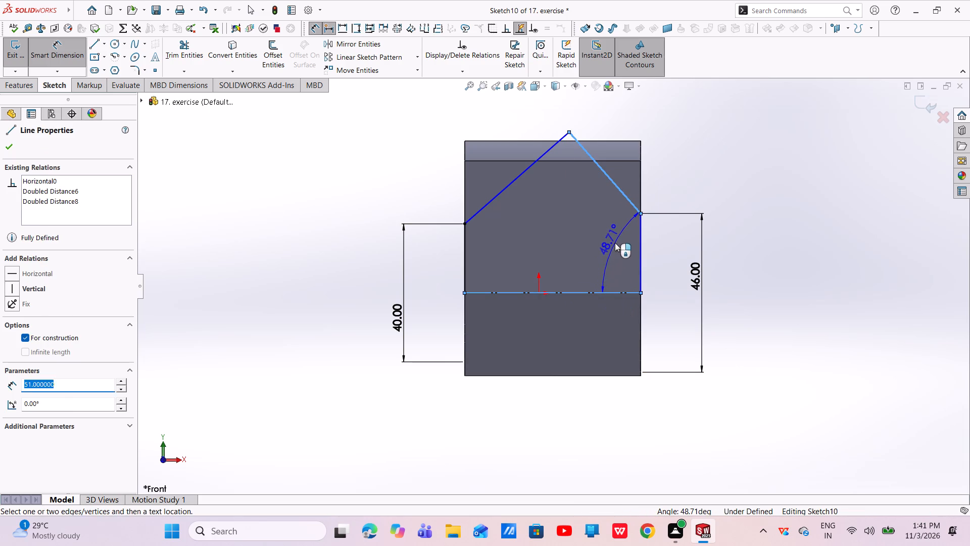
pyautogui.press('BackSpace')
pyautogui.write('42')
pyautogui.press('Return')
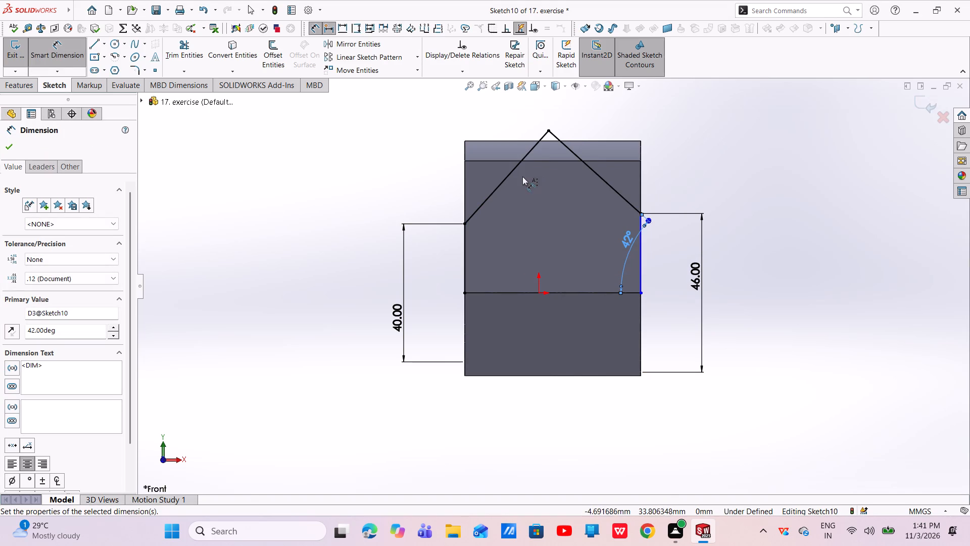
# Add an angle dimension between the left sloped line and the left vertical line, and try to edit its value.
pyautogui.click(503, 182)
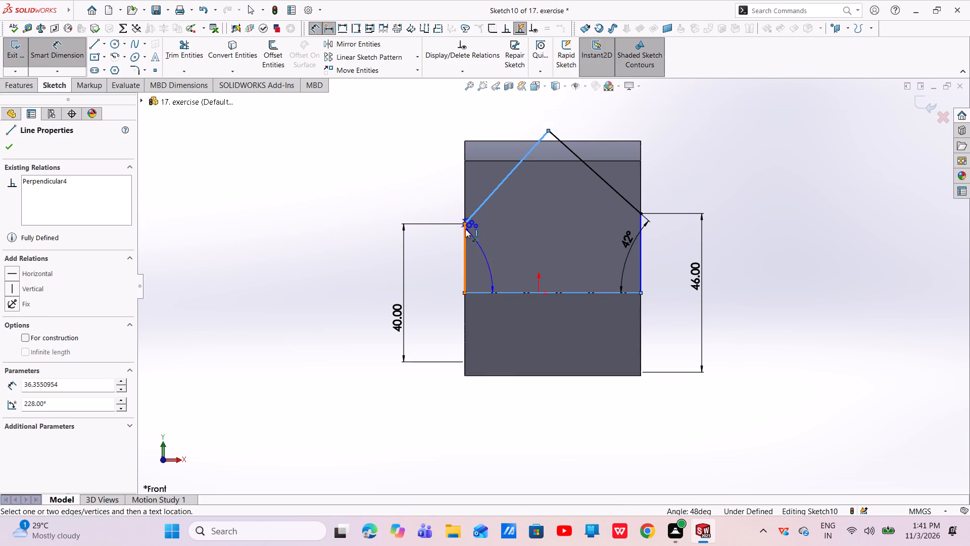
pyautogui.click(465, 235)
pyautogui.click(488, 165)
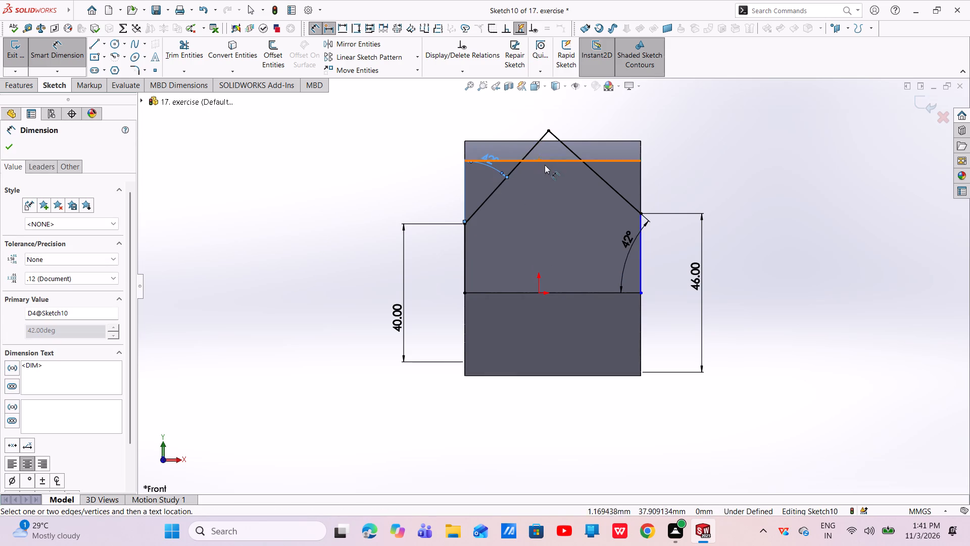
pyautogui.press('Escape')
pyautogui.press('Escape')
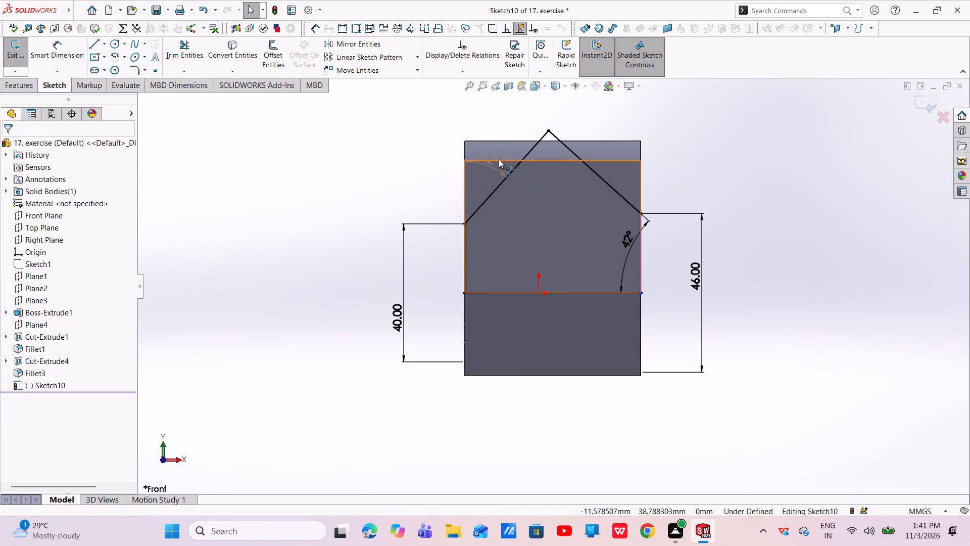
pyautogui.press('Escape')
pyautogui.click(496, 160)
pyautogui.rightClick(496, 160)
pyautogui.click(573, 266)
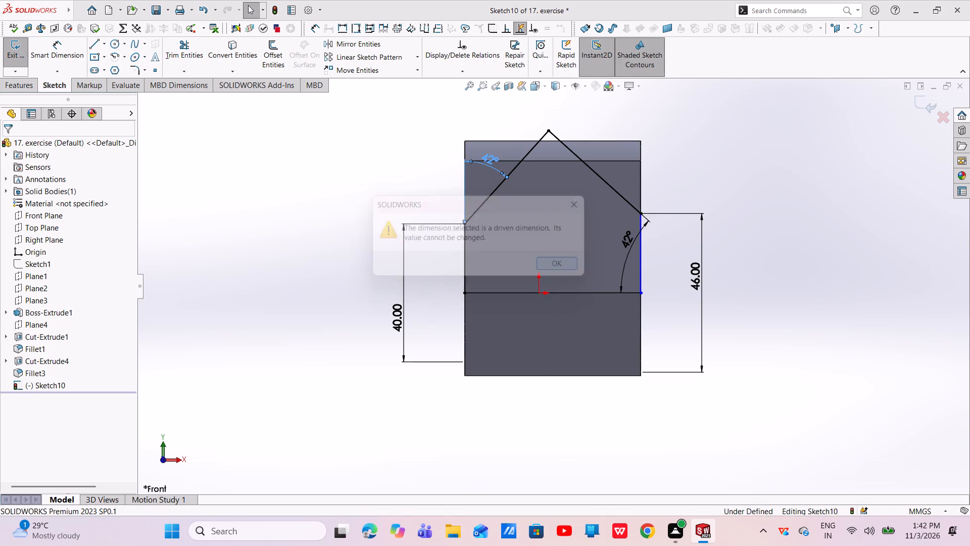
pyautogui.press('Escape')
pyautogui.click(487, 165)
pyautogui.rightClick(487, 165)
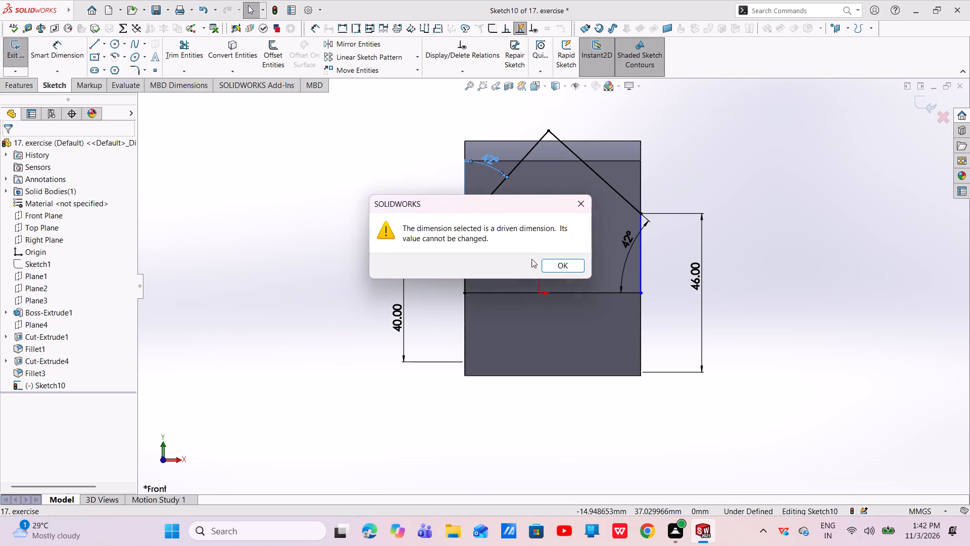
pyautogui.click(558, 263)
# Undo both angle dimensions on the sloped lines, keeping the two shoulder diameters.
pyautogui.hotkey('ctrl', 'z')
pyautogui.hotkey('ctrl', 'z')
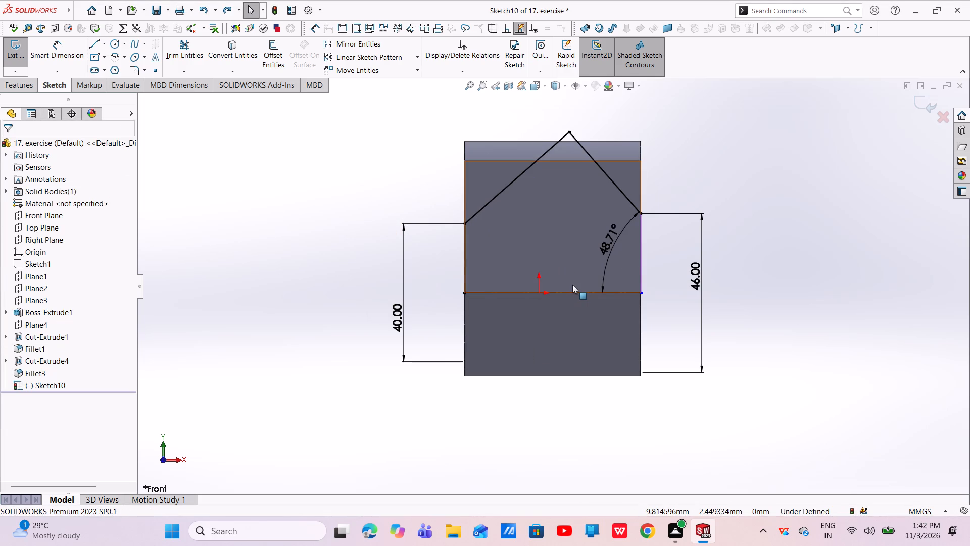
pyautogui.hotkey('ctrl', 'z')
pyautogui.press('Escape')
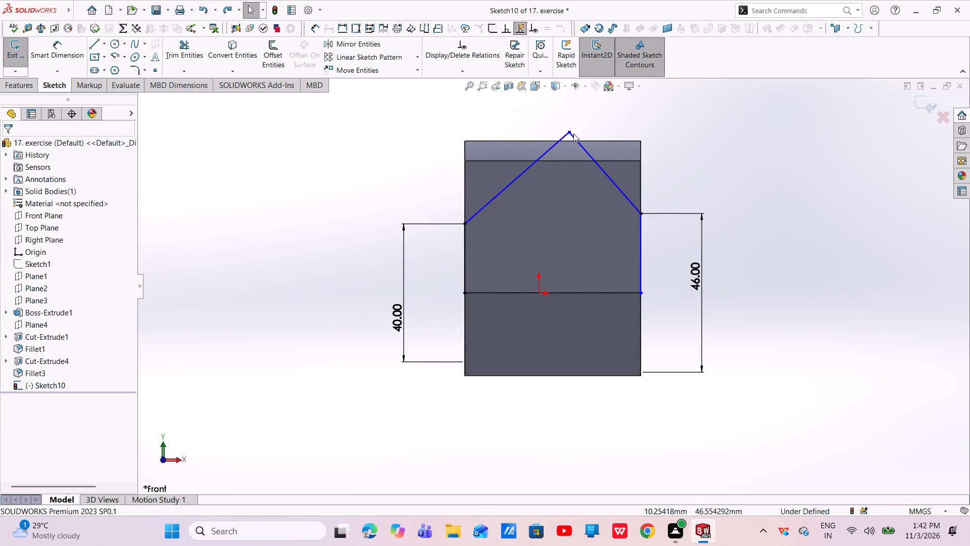
# Move the profile's peak point sideways toward the 40 mm side, to about X -1 mm, Y 46.6 mm.
pyautogui.moveTo(568, 130); pyautogui.dragTo(541, 125)
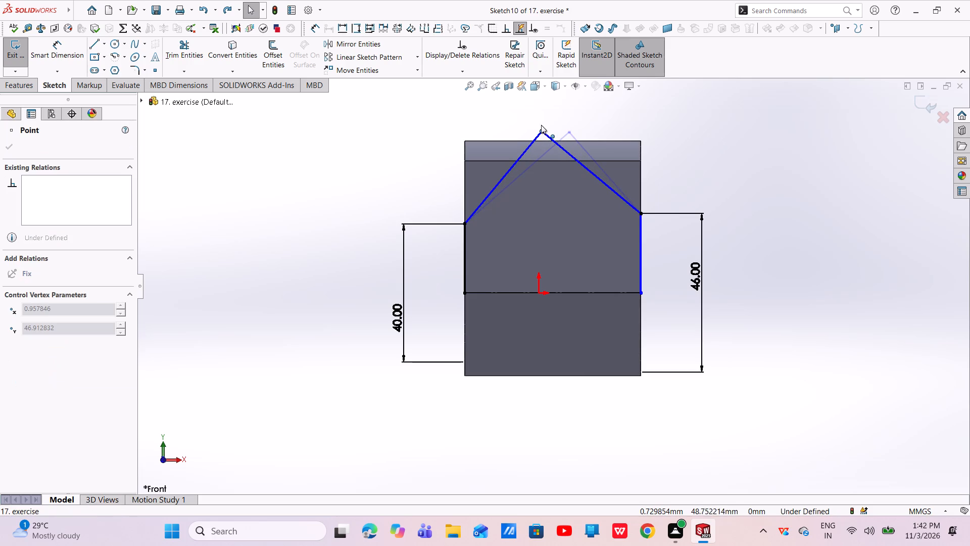
pyautogui.moveTo(541, 125); pyautogui.dragTo(532, 116)
pyautogui.press('Escape')
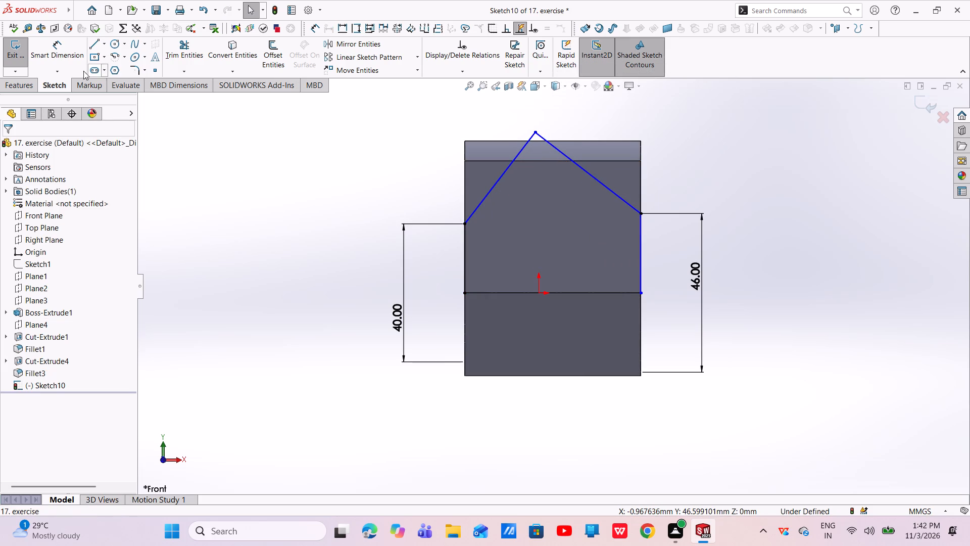
# Dimension the angle between the right sloped line and the construction base line as 42°.
pyautogui.click(65, 53)
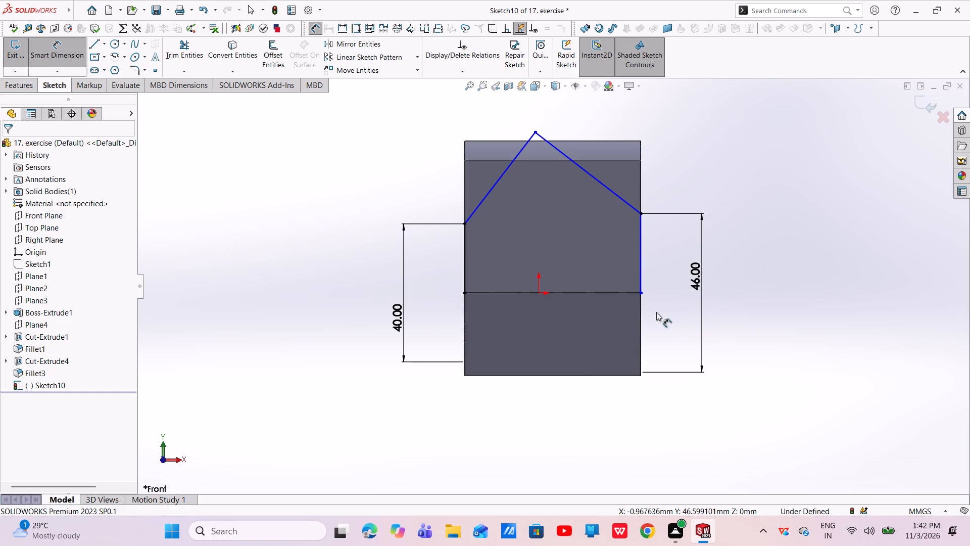
pyautogui.click(626, 203)
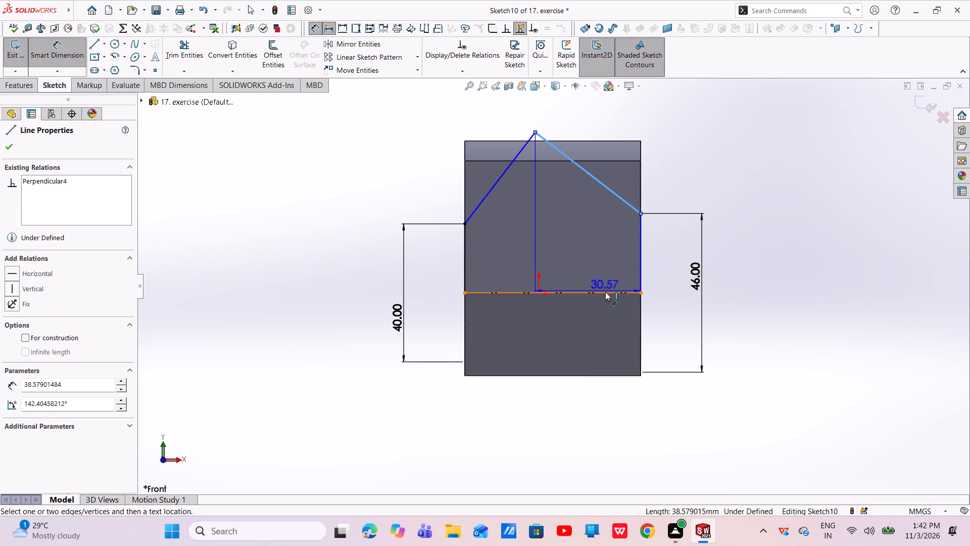
pyautogui.click(605, 292)
pyautogui.click(624, 239)
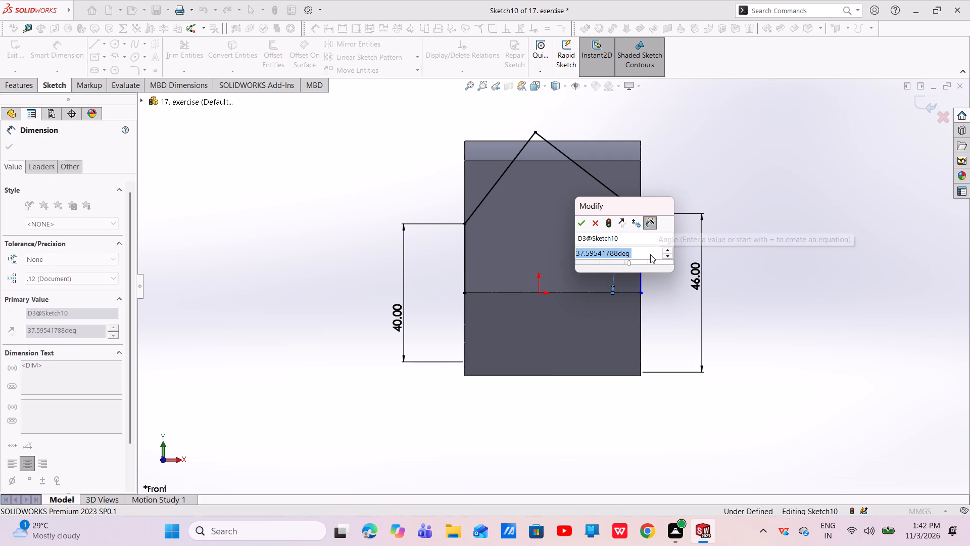
pyautogui.press('BackSpace')
pyautogui.press('4')
pyautogui.press('2')
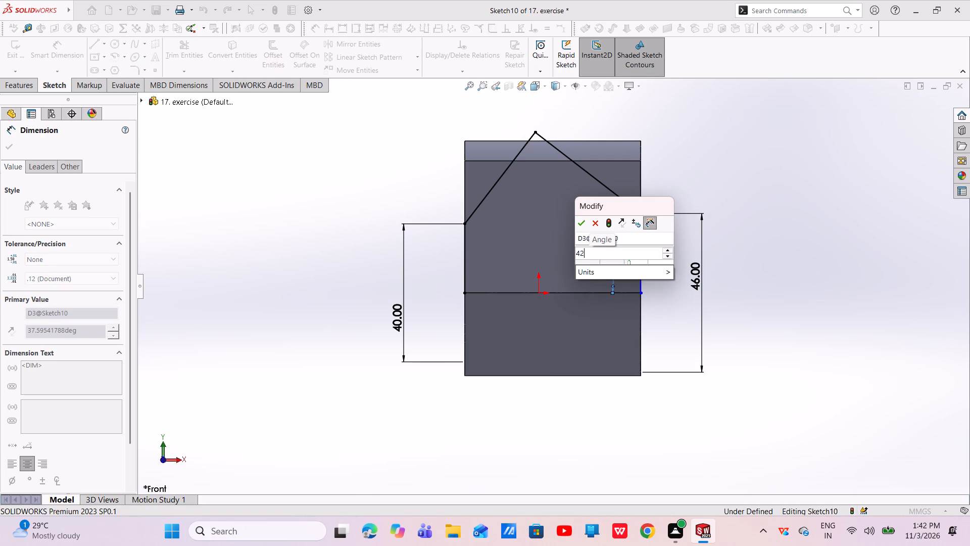
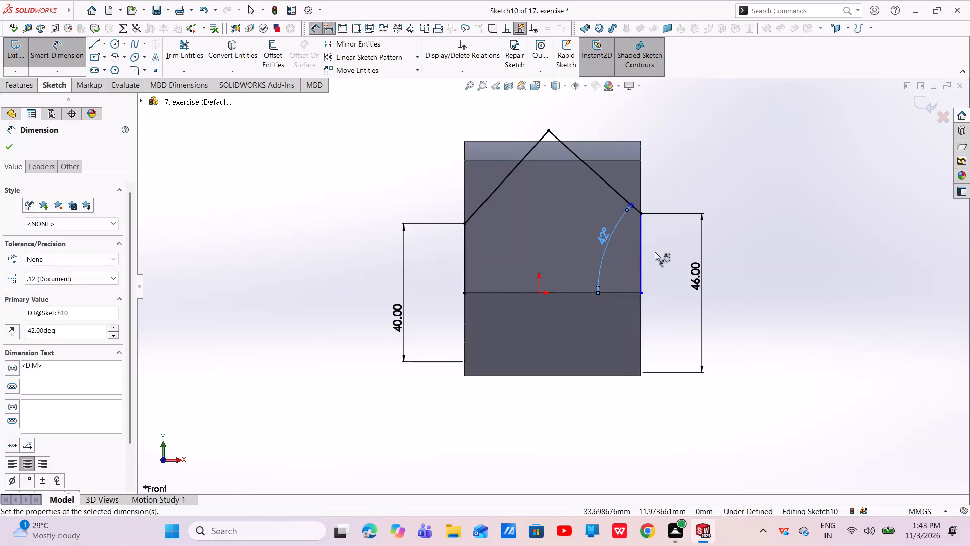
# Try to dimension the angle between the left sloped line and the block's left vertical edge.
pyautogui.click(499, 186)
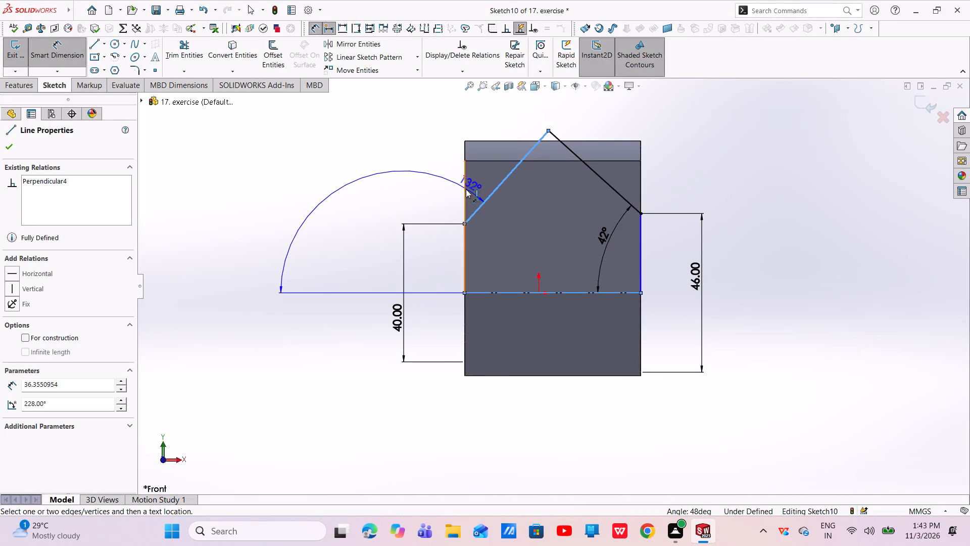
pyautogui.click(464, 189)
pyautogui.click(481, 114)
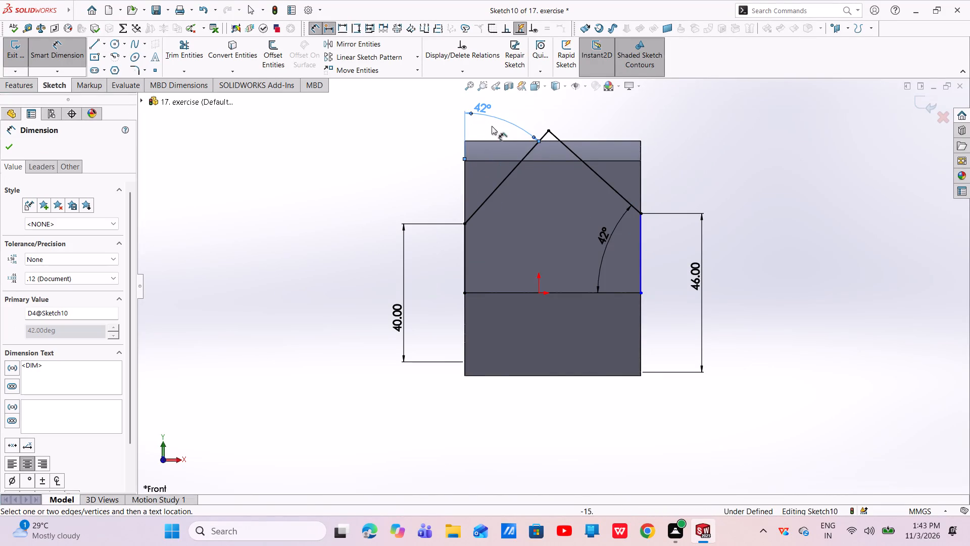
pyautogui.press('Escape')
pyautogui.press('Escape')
# Undo the 42° value set on the right sloped line's angle.
pyautogui.hotkey('ctrl', 'z')
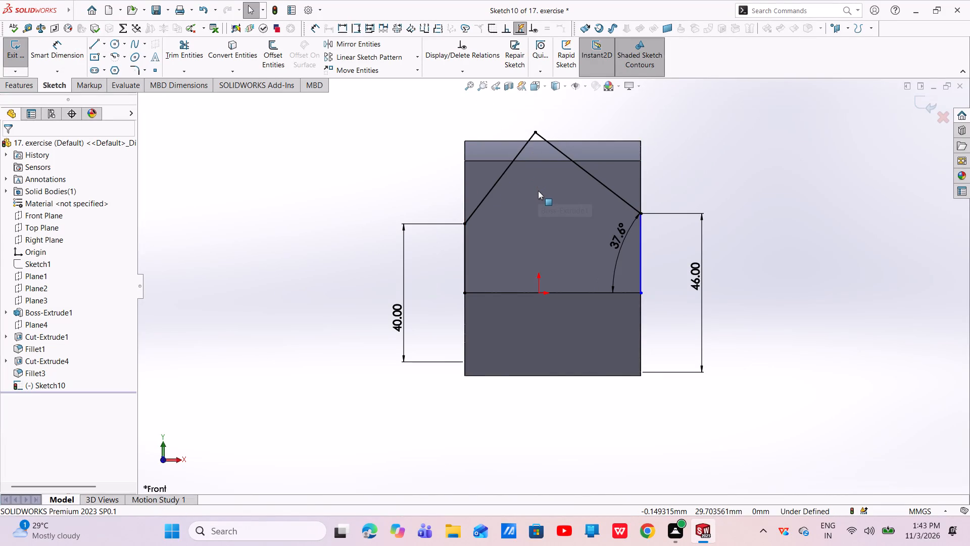
# Delete the left sloped line of the profile.
pyautogui.click(530, 142)
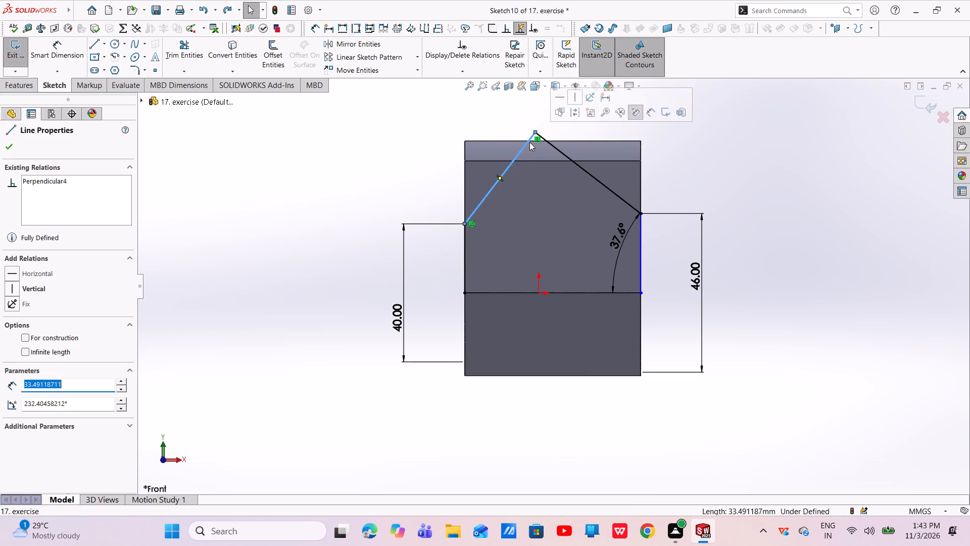
pyautogui.rightClick(529, 142)
pyautogui.click(569, 297)
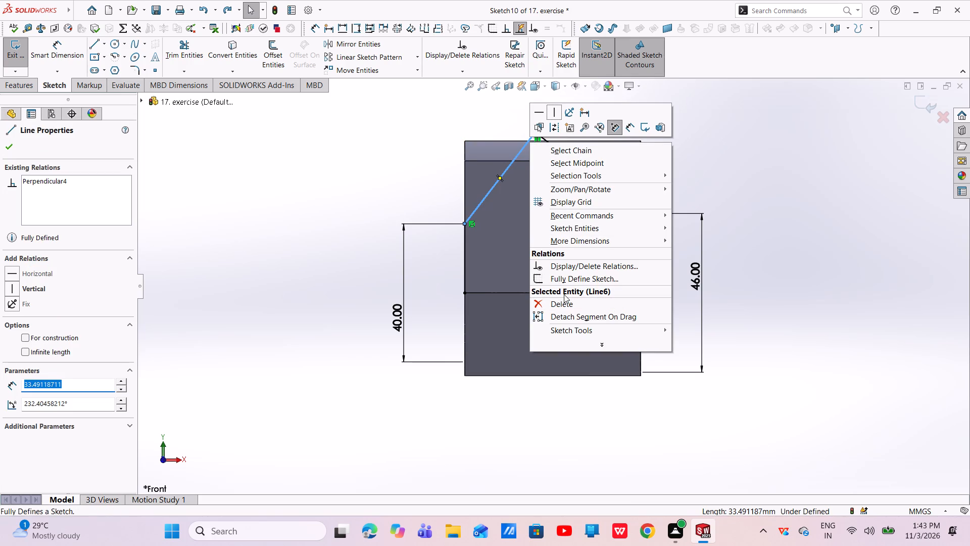
pyautogui.click(561, 305)
pyautogui.press('Escape')
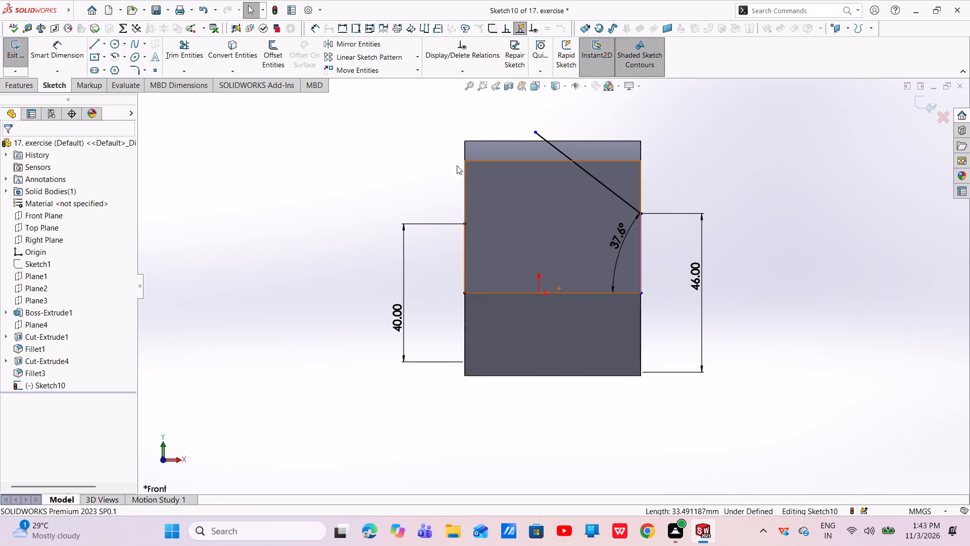
# Redraw the left sloped line from the top of the left vertical line to the profile's peak point.
pyautogui.click(93, 43)
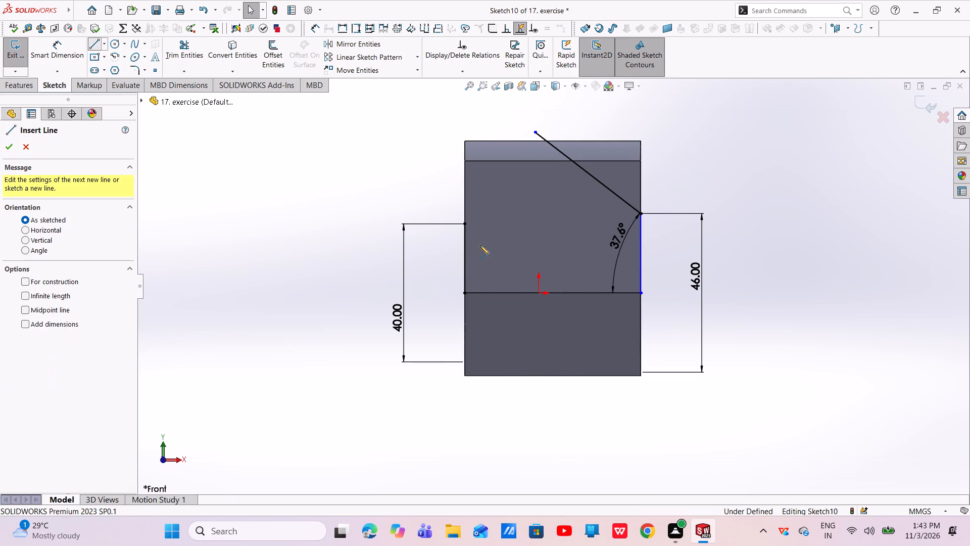
pyautogui.click(465, 224)
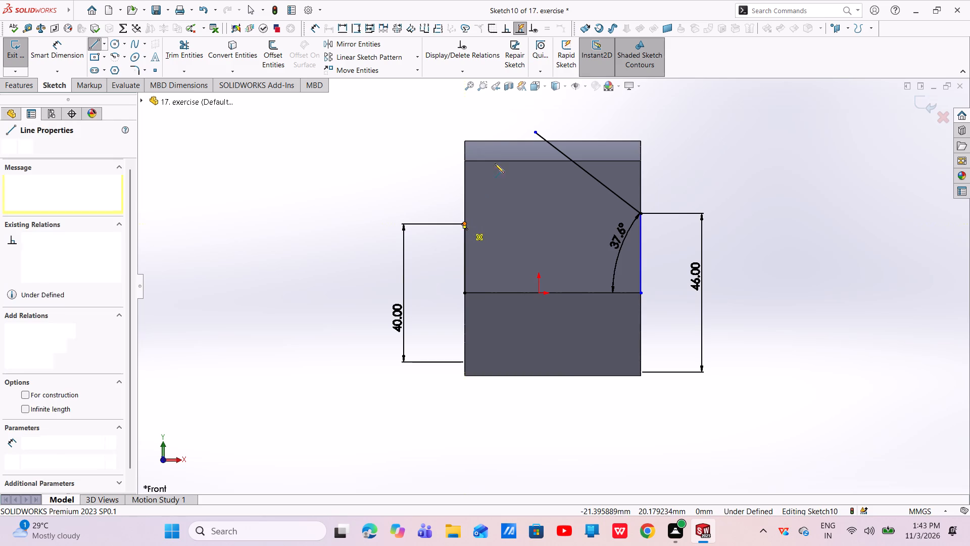
pyautogui.click(534, 131)
pyautogui.rightClick(534, 131)
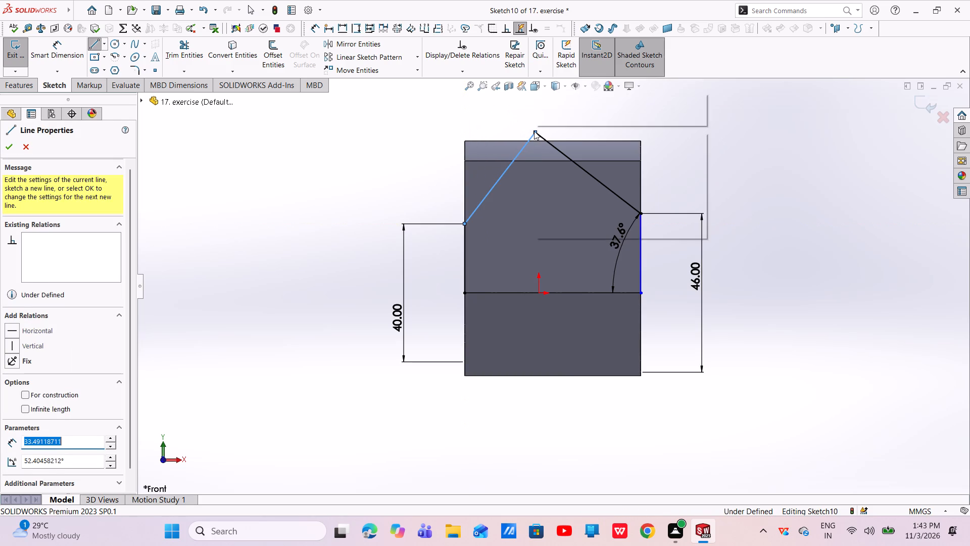
pyautogui.click(559, 136)
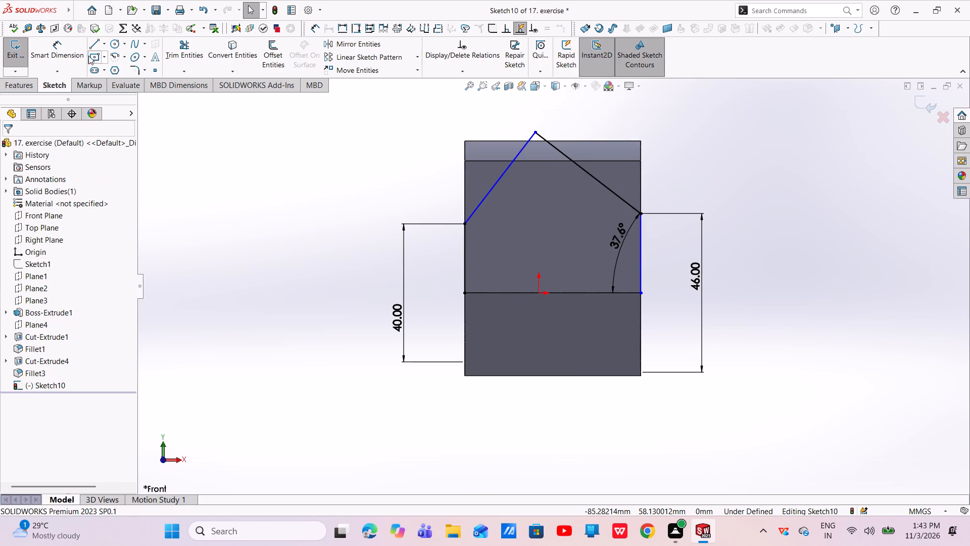
# Dimension the angle between the left sloped line and the block's left vertical edge as 32°.
pyautogui.click(79, 52)
pyautogui.click(492, 186)
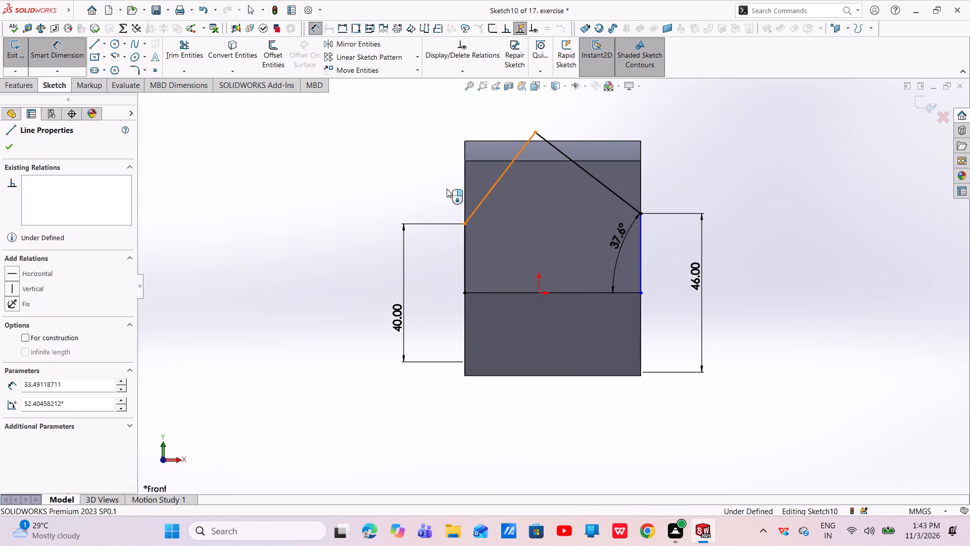
pyautogui.click(463, 201)
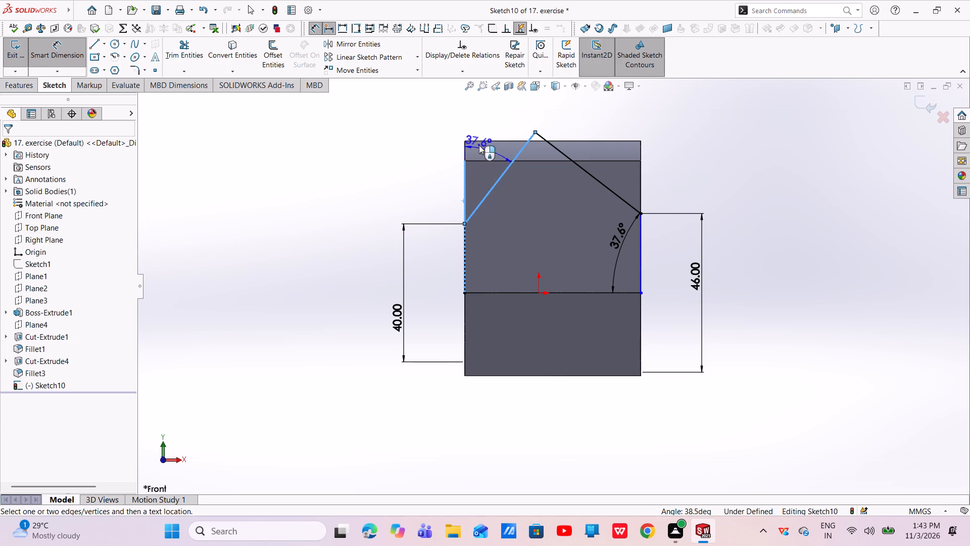
pyautogui.click(479, 130)
pyautogui.press('BackSpace')
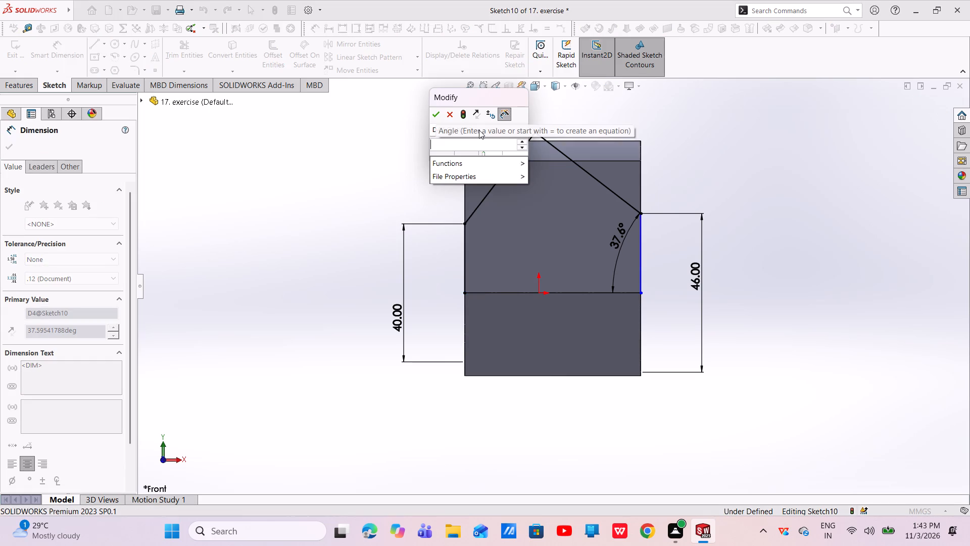
pyautogui.write('32')
pyautogui.press('Return')
pyautogui.press('Escape')
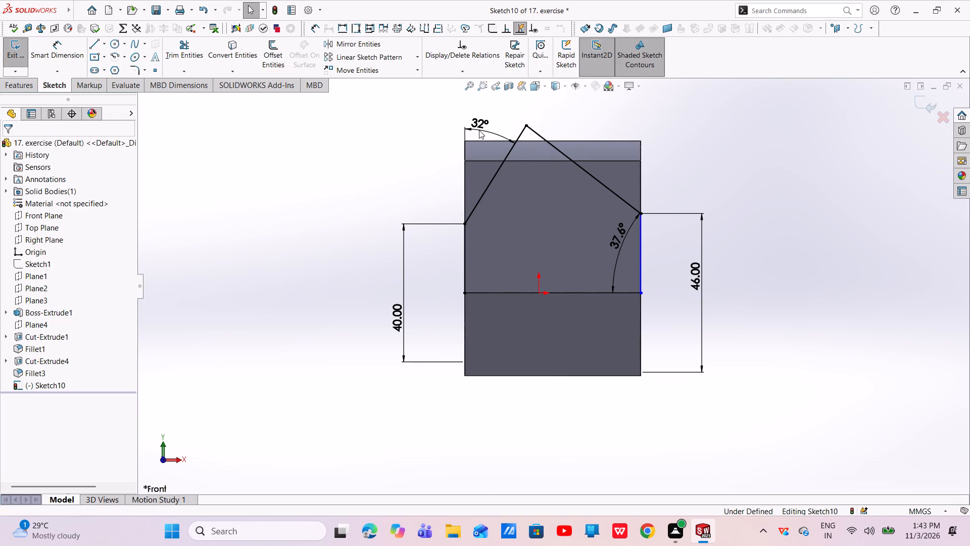
pyautogui.press('Escape')
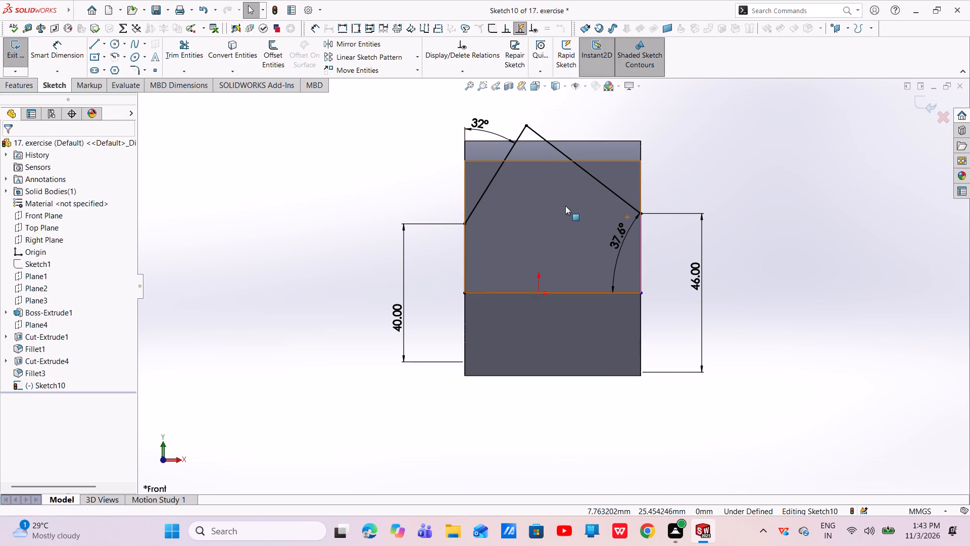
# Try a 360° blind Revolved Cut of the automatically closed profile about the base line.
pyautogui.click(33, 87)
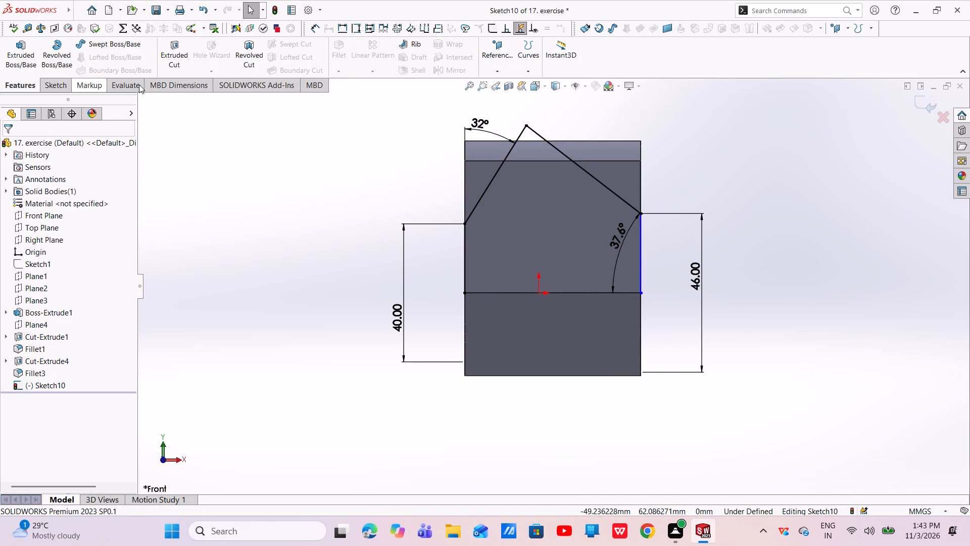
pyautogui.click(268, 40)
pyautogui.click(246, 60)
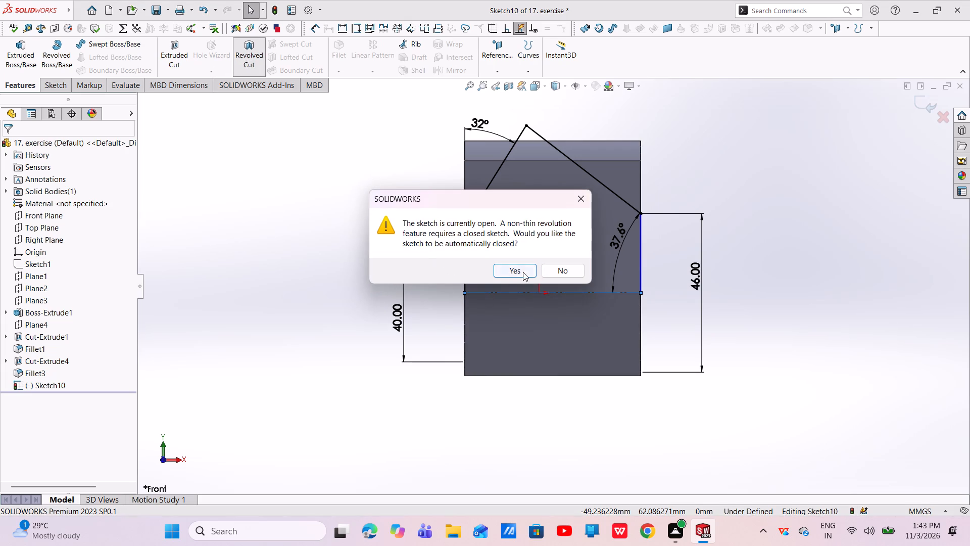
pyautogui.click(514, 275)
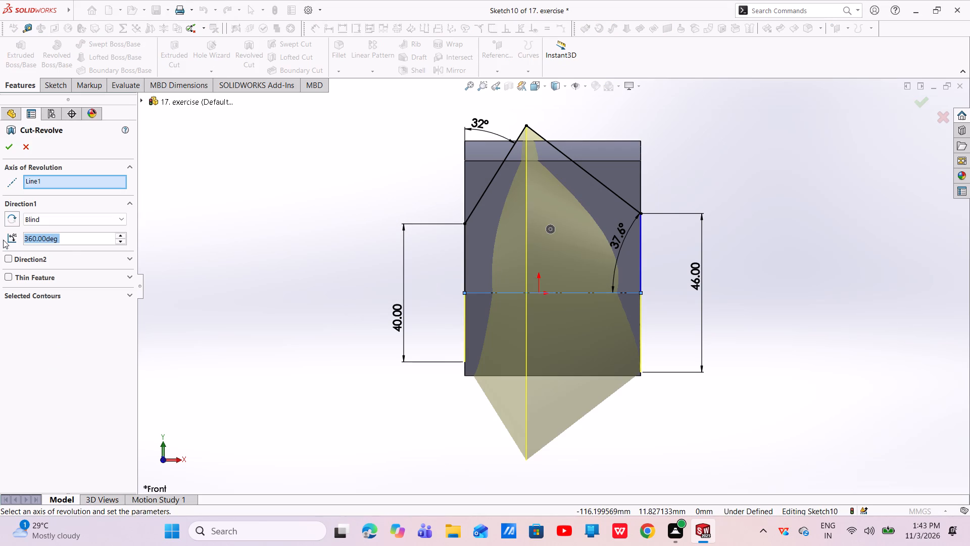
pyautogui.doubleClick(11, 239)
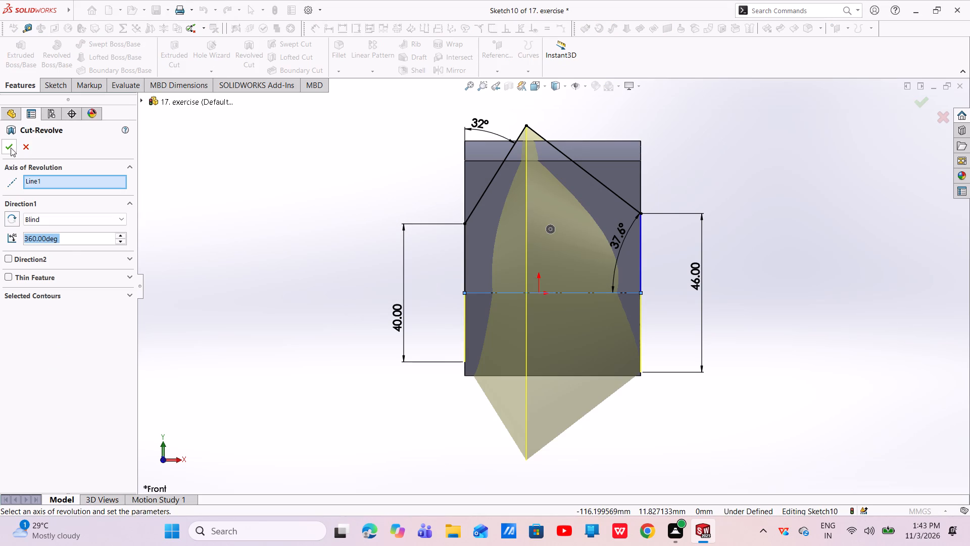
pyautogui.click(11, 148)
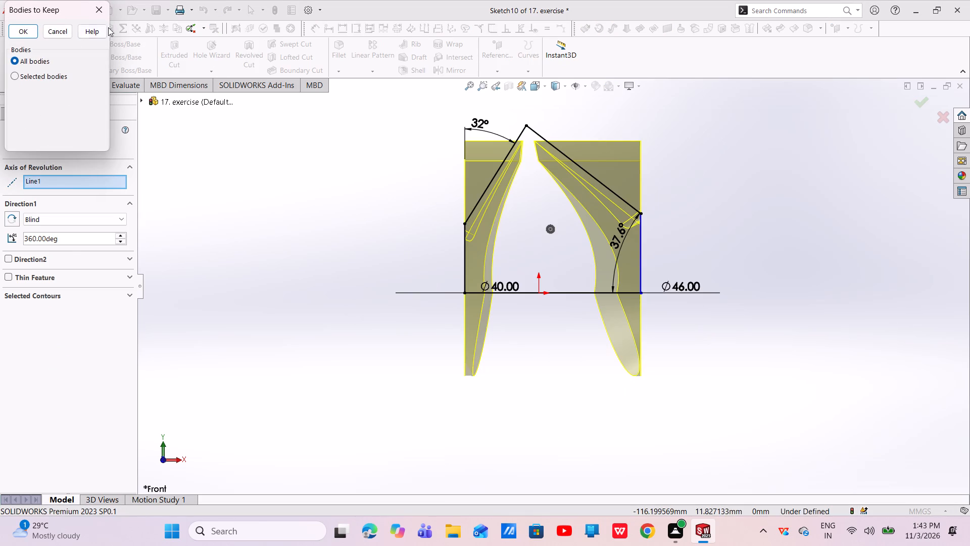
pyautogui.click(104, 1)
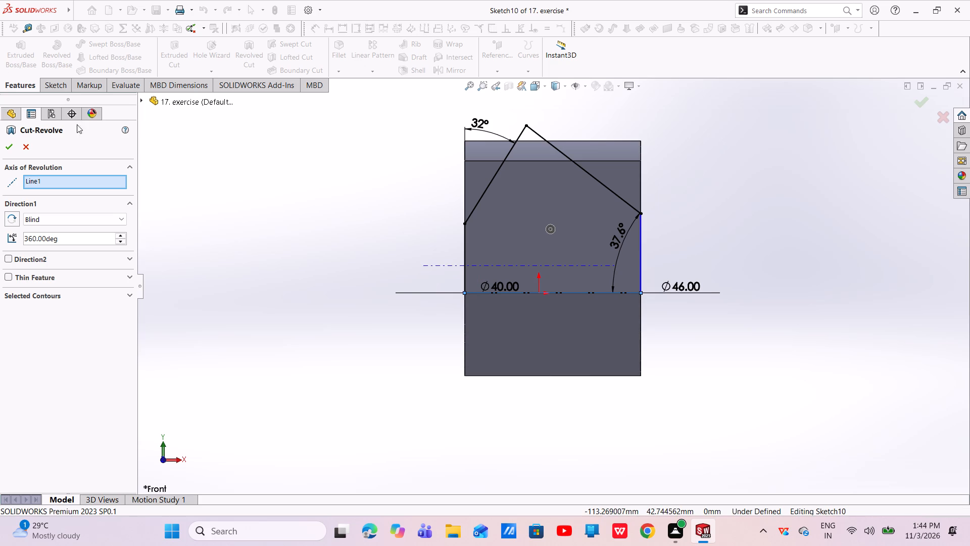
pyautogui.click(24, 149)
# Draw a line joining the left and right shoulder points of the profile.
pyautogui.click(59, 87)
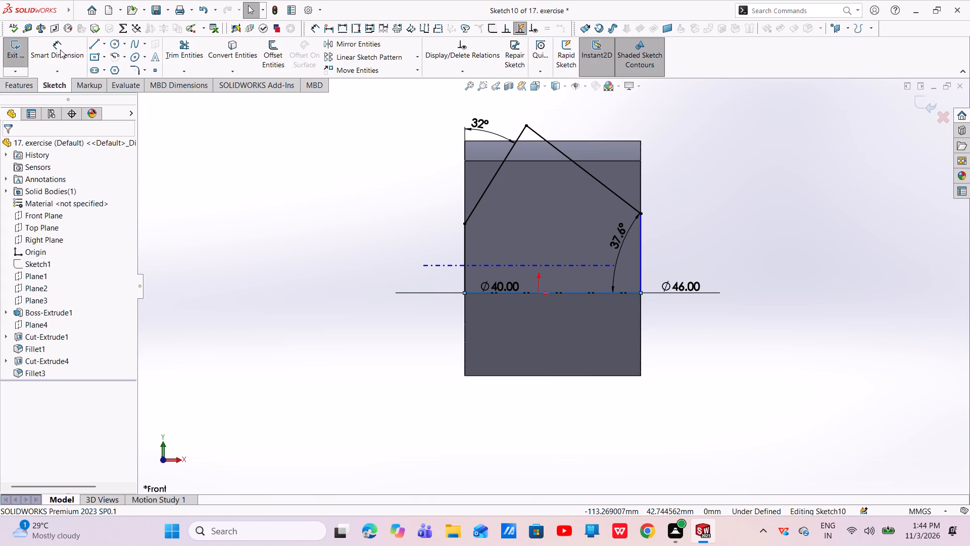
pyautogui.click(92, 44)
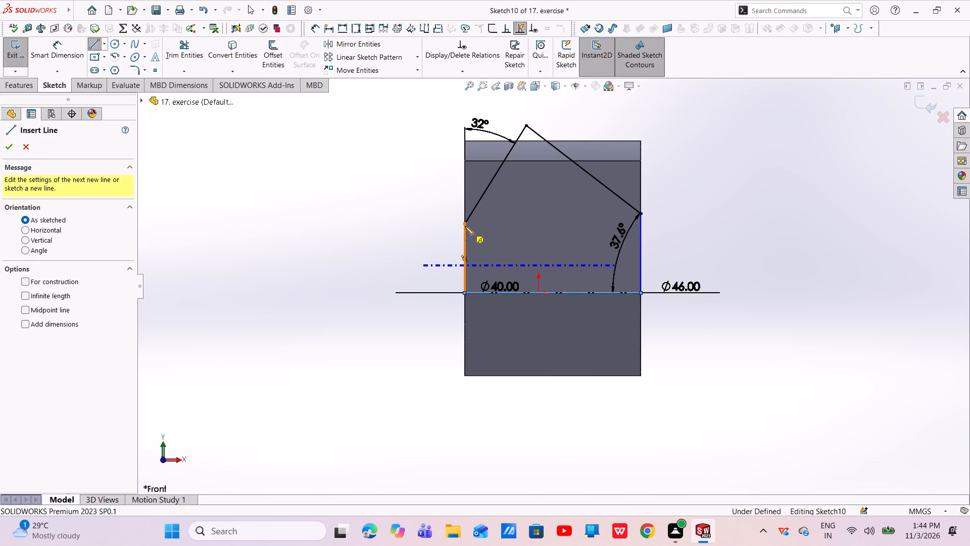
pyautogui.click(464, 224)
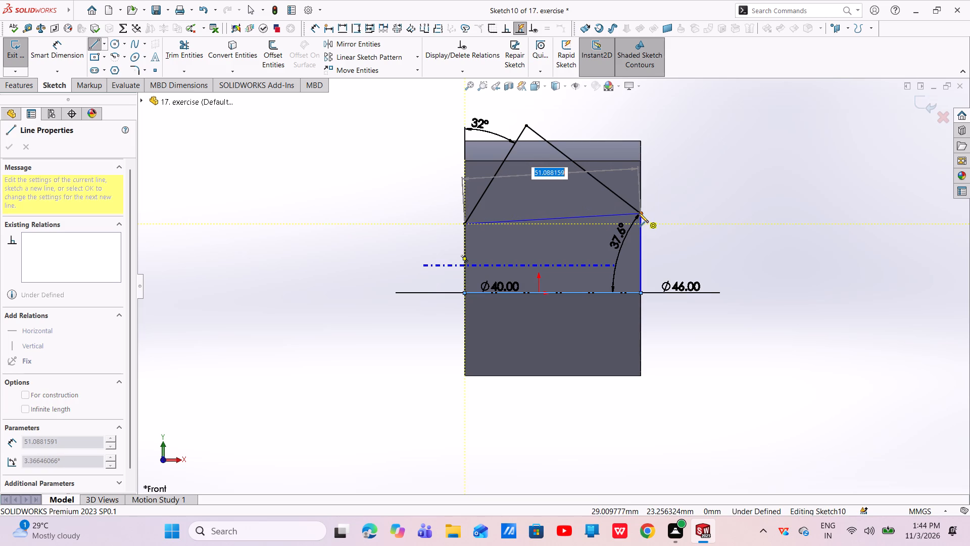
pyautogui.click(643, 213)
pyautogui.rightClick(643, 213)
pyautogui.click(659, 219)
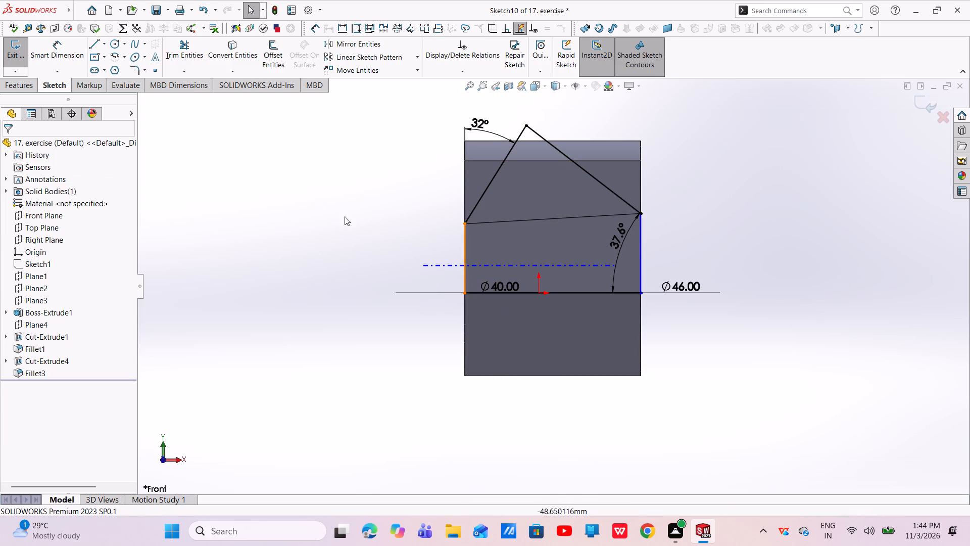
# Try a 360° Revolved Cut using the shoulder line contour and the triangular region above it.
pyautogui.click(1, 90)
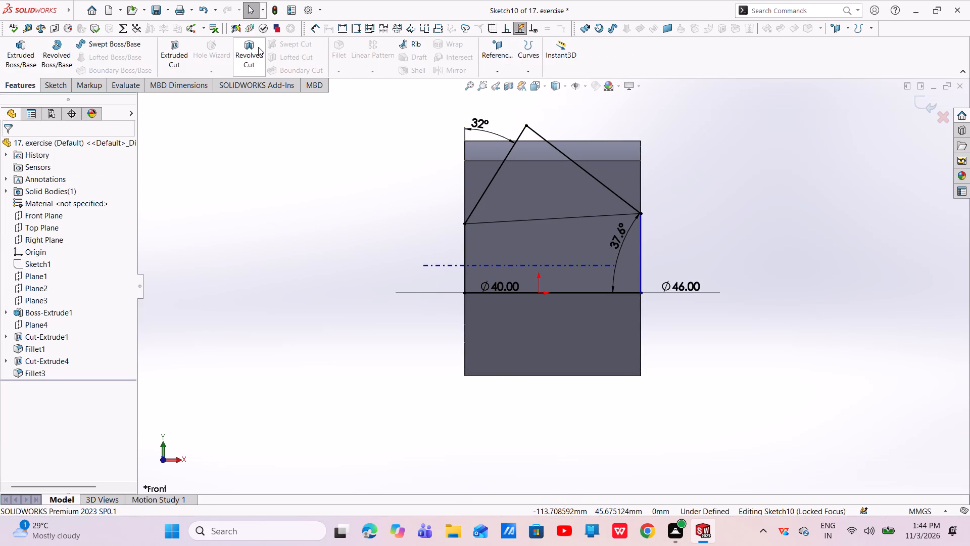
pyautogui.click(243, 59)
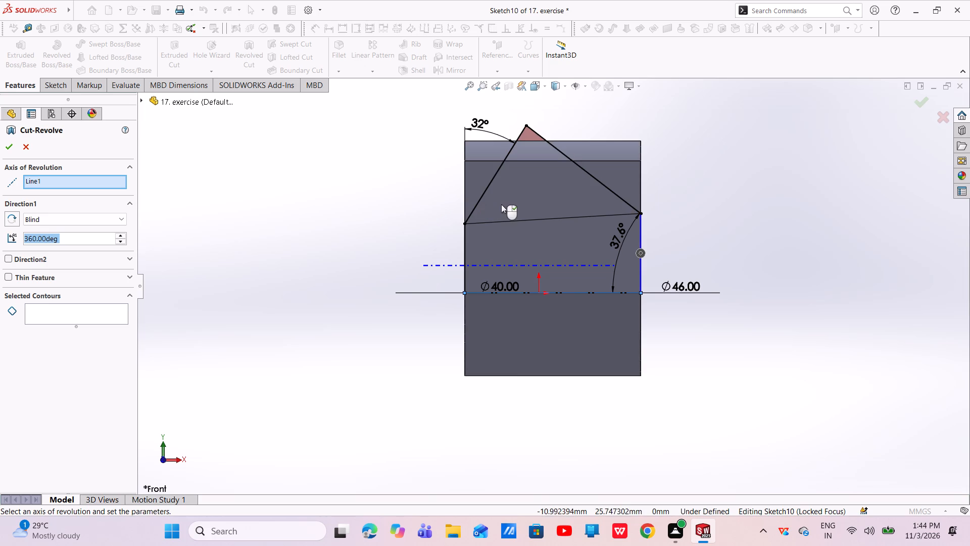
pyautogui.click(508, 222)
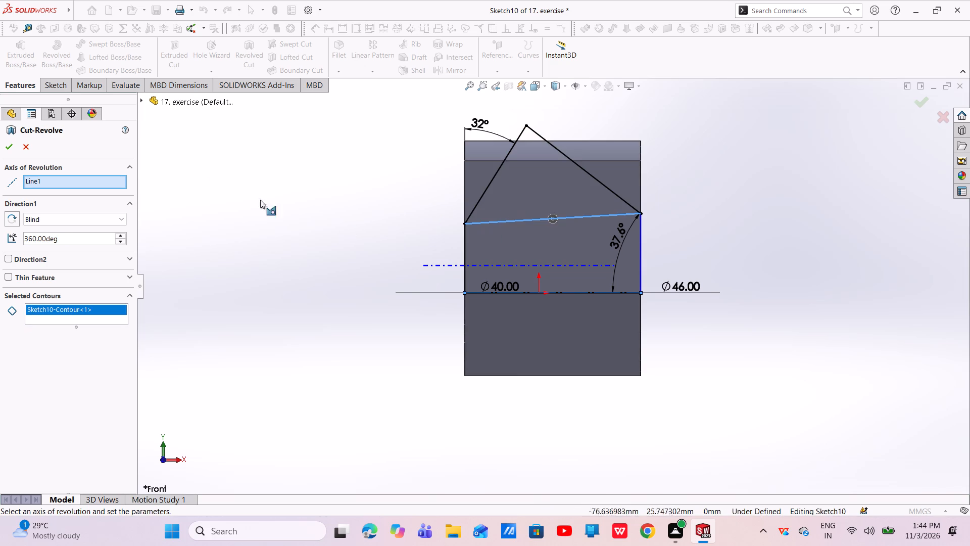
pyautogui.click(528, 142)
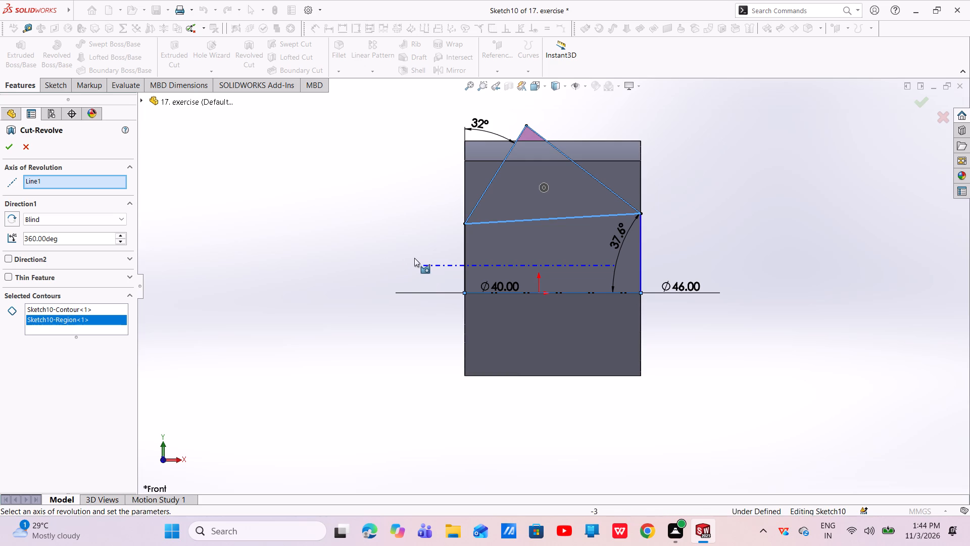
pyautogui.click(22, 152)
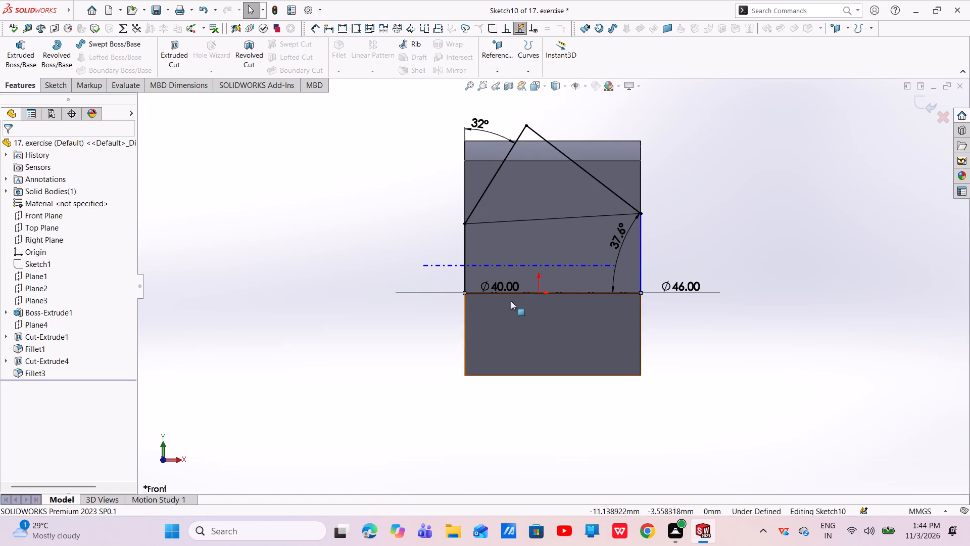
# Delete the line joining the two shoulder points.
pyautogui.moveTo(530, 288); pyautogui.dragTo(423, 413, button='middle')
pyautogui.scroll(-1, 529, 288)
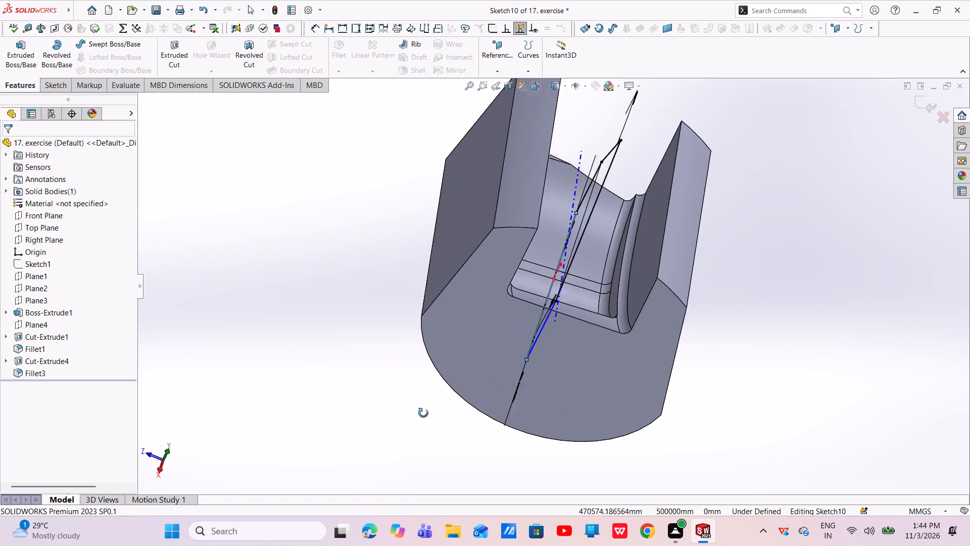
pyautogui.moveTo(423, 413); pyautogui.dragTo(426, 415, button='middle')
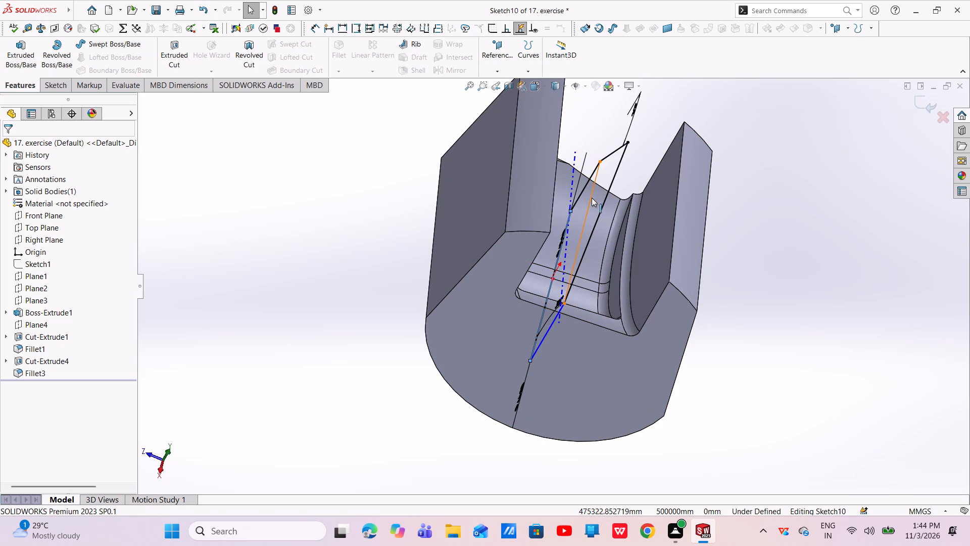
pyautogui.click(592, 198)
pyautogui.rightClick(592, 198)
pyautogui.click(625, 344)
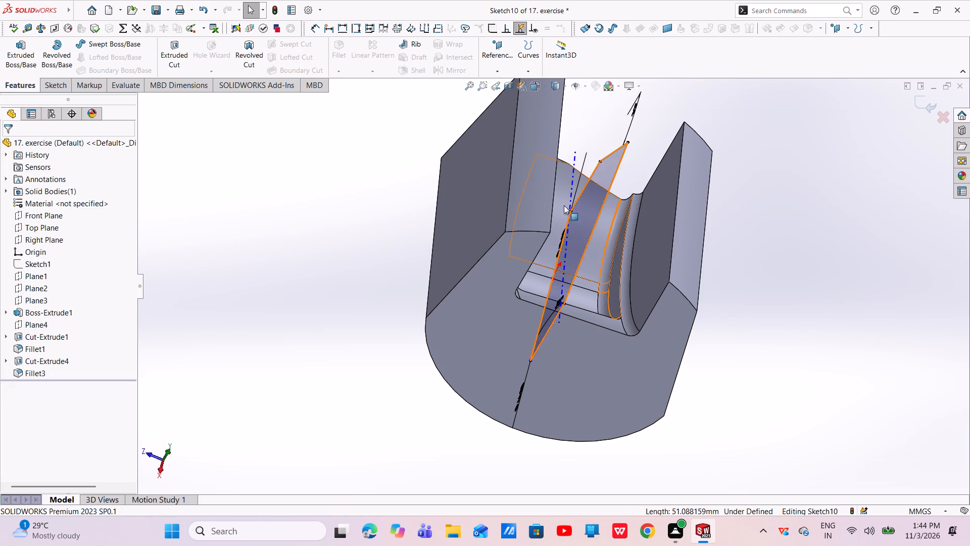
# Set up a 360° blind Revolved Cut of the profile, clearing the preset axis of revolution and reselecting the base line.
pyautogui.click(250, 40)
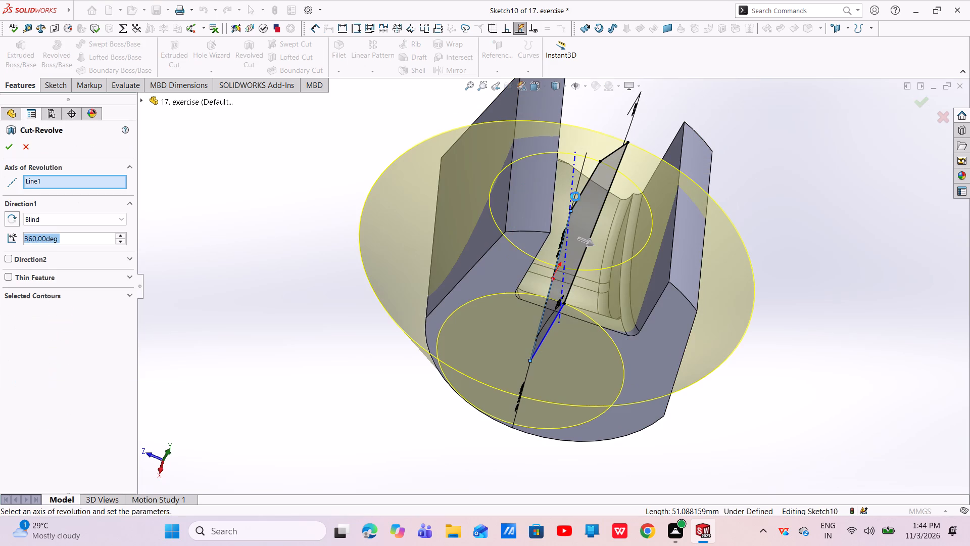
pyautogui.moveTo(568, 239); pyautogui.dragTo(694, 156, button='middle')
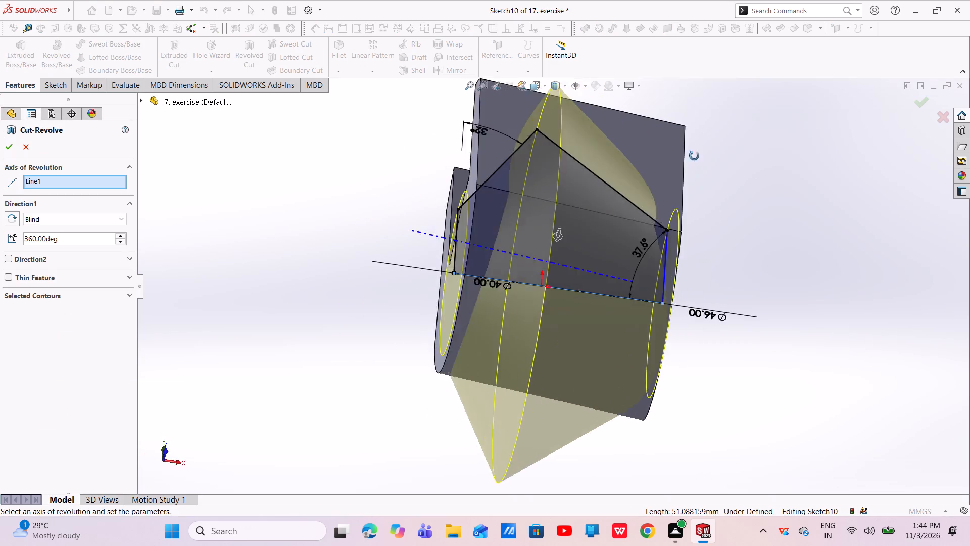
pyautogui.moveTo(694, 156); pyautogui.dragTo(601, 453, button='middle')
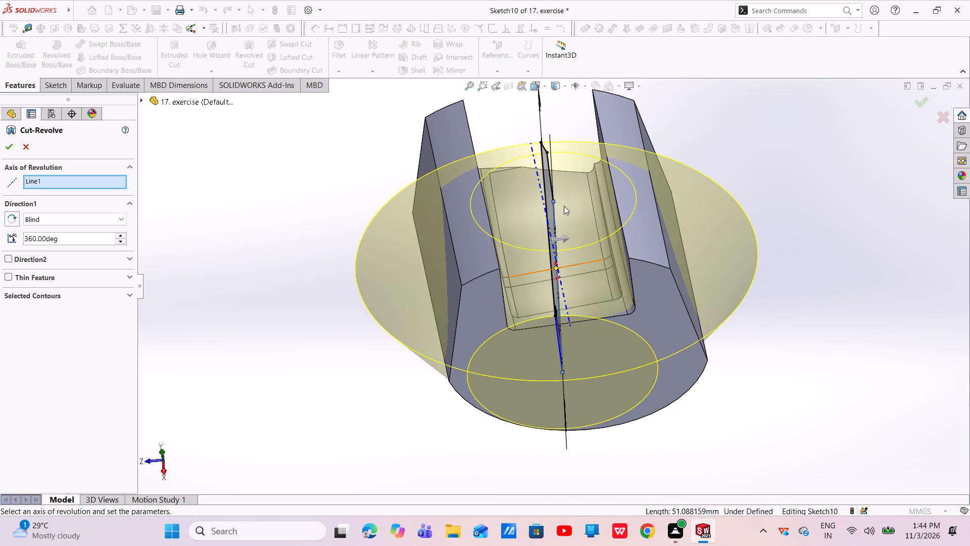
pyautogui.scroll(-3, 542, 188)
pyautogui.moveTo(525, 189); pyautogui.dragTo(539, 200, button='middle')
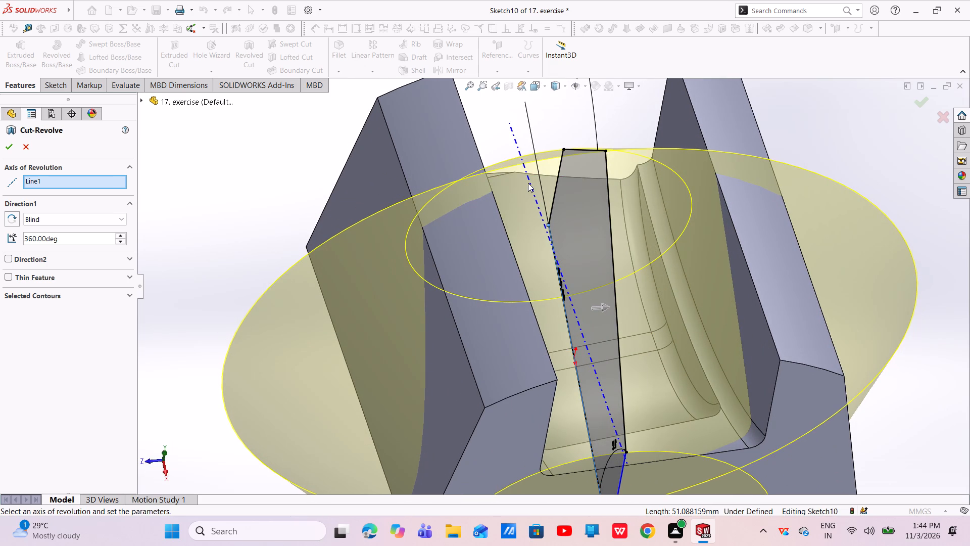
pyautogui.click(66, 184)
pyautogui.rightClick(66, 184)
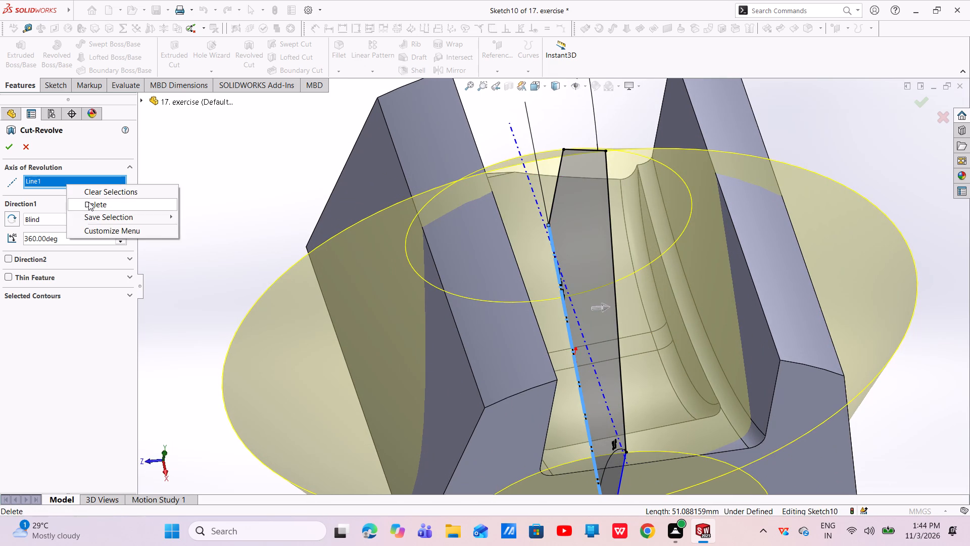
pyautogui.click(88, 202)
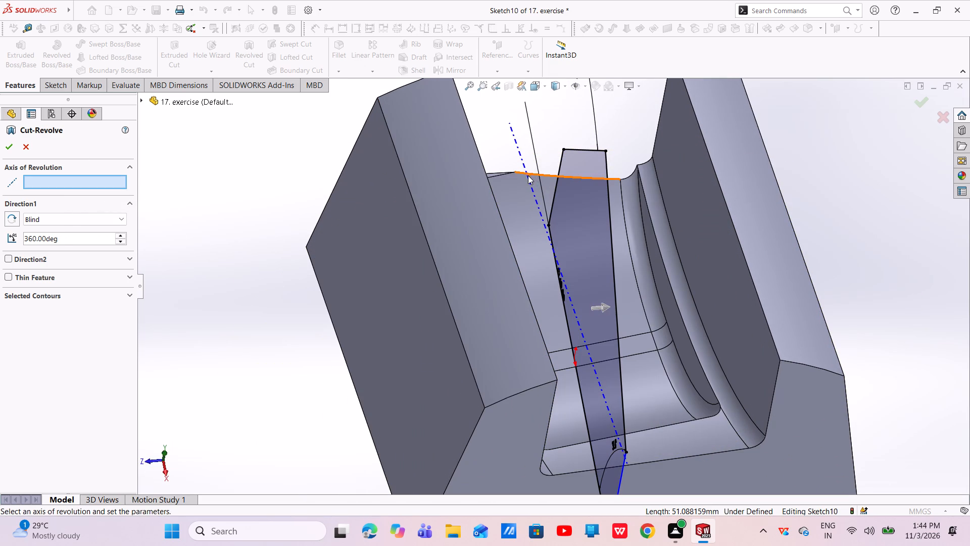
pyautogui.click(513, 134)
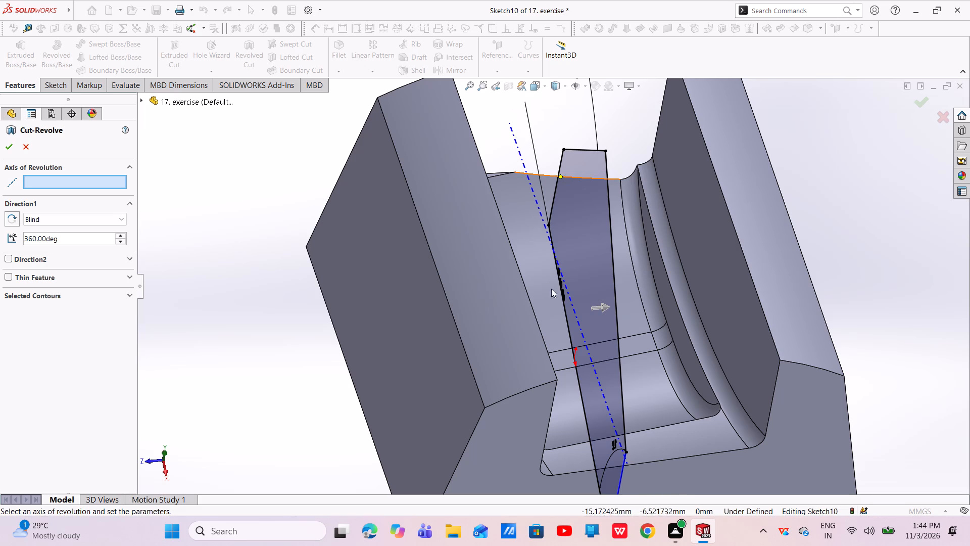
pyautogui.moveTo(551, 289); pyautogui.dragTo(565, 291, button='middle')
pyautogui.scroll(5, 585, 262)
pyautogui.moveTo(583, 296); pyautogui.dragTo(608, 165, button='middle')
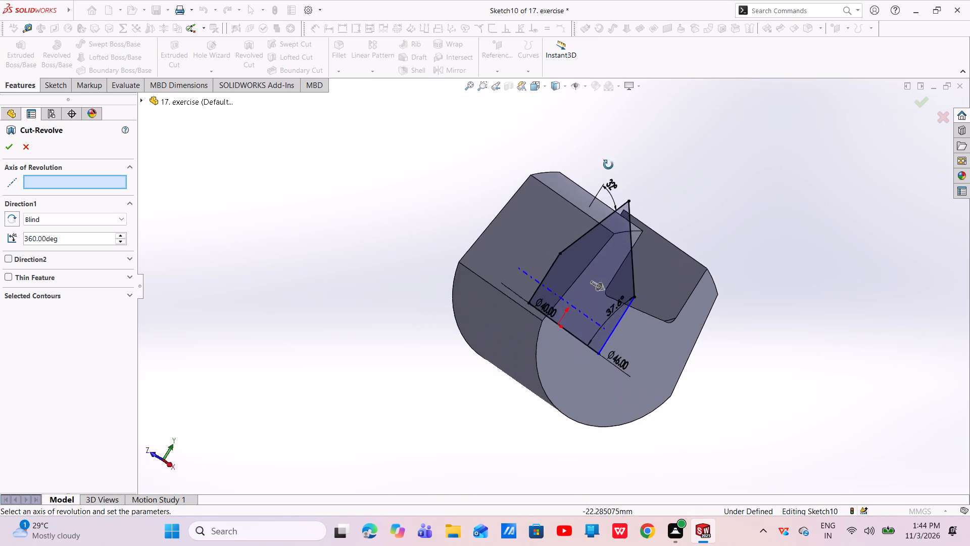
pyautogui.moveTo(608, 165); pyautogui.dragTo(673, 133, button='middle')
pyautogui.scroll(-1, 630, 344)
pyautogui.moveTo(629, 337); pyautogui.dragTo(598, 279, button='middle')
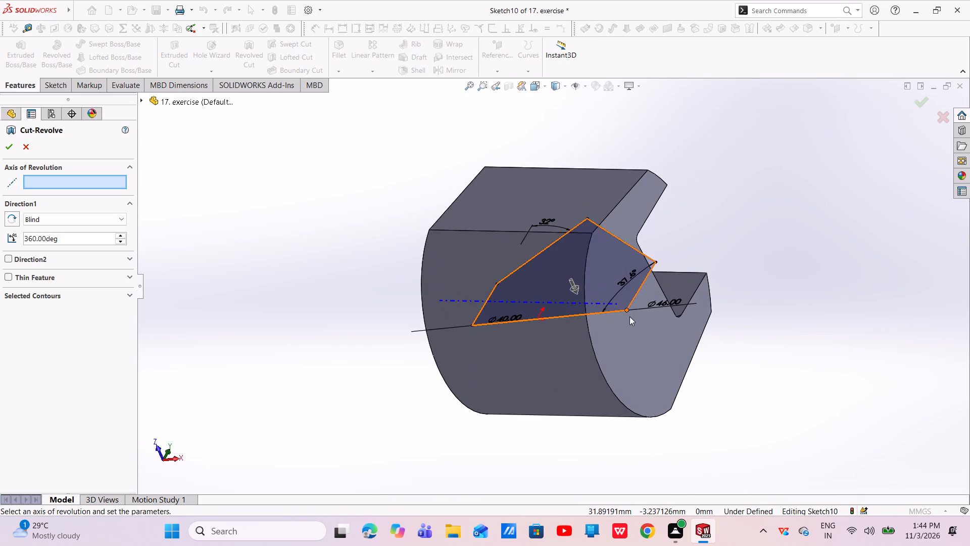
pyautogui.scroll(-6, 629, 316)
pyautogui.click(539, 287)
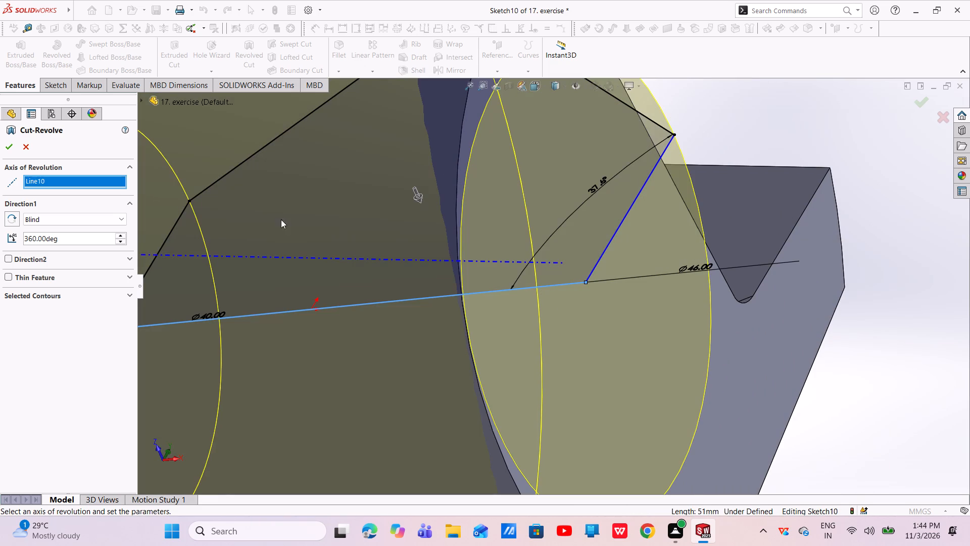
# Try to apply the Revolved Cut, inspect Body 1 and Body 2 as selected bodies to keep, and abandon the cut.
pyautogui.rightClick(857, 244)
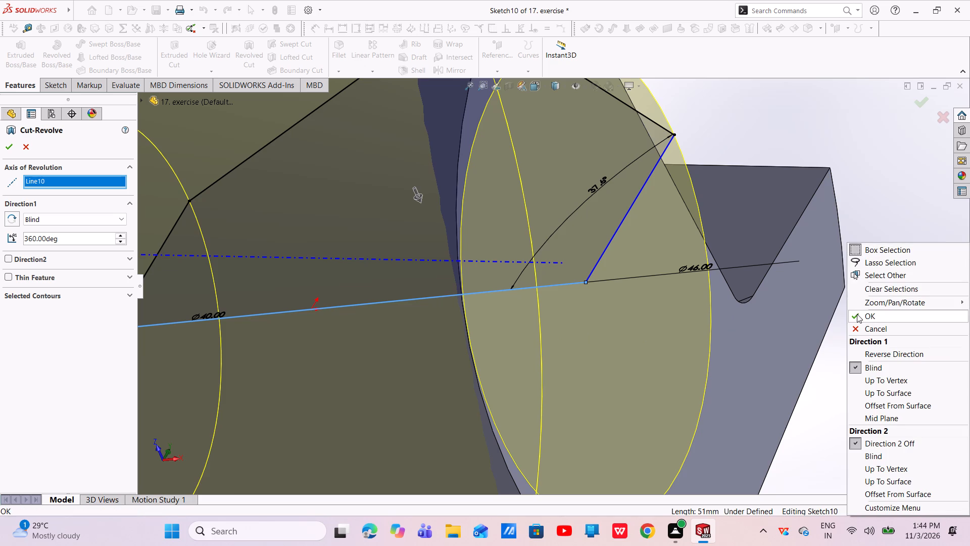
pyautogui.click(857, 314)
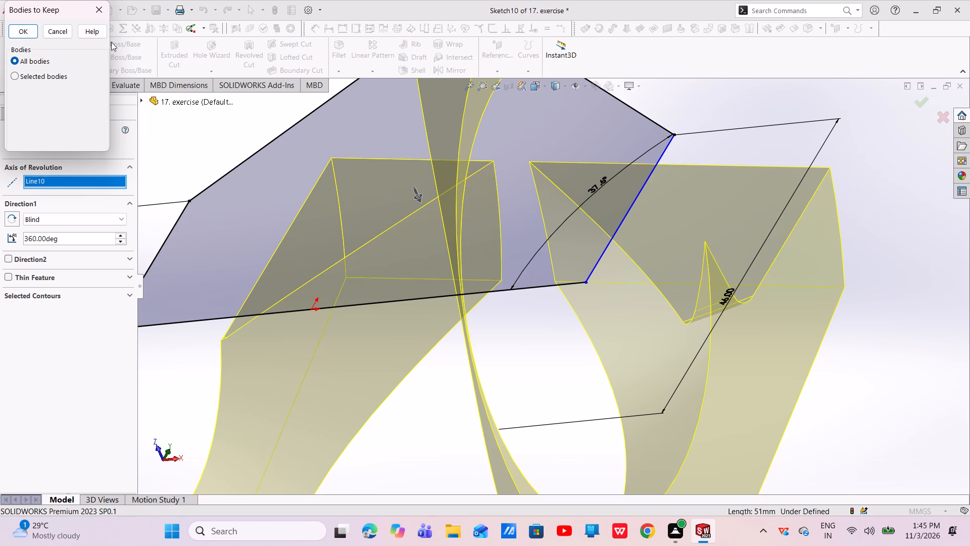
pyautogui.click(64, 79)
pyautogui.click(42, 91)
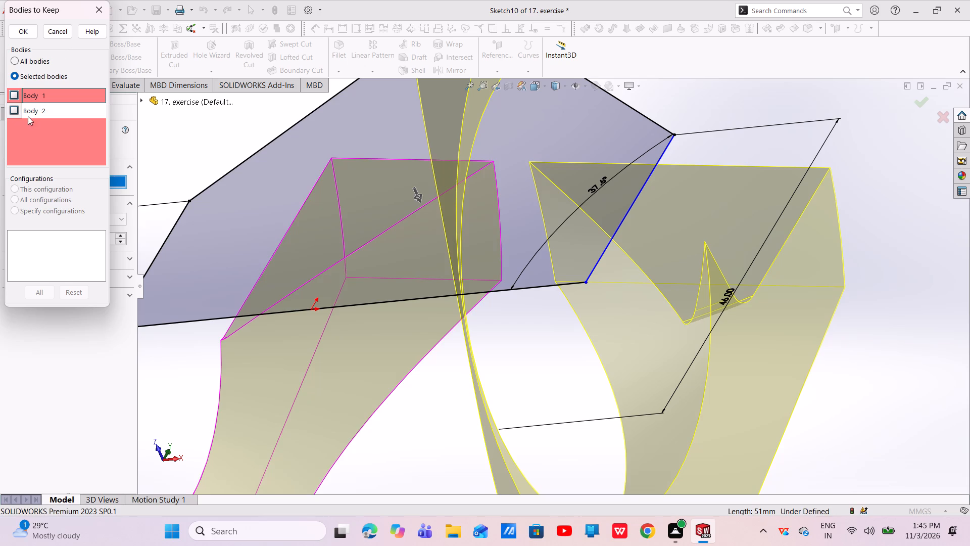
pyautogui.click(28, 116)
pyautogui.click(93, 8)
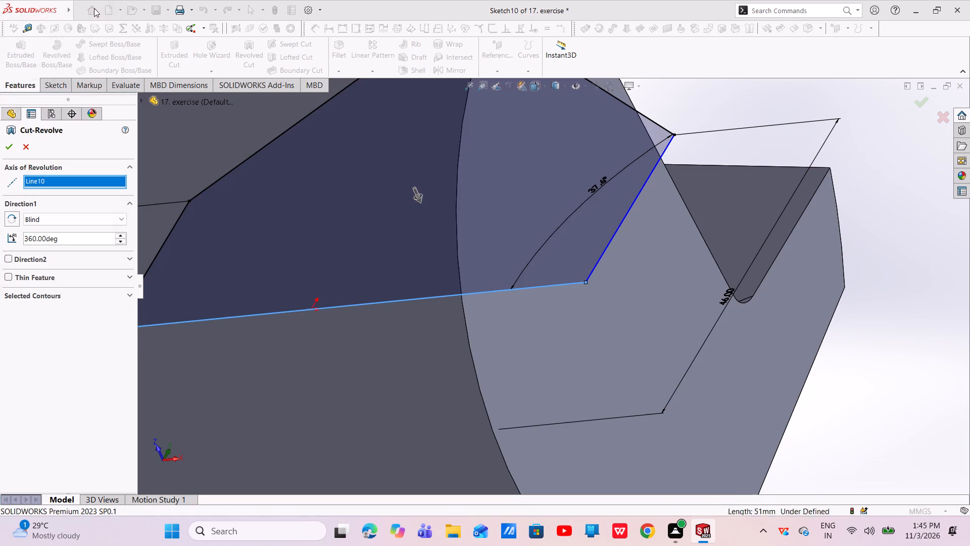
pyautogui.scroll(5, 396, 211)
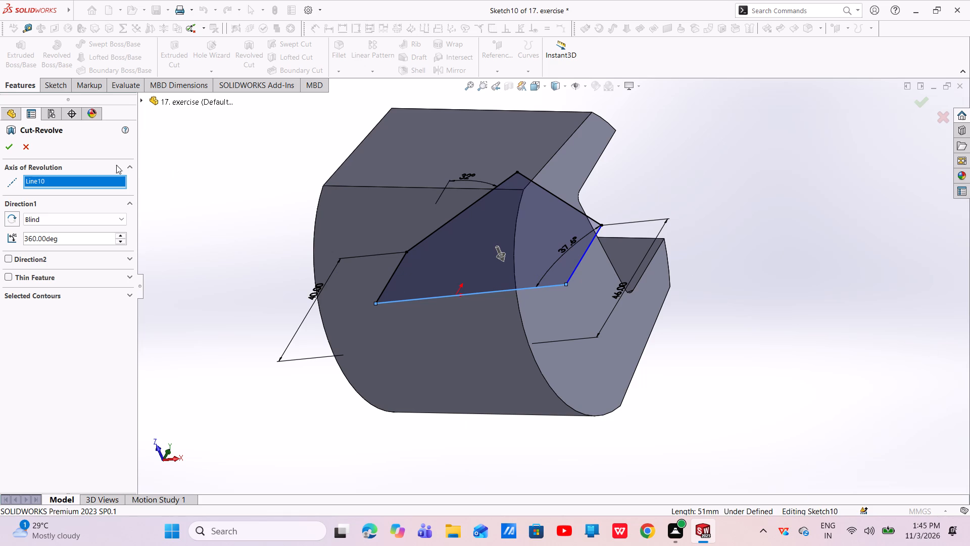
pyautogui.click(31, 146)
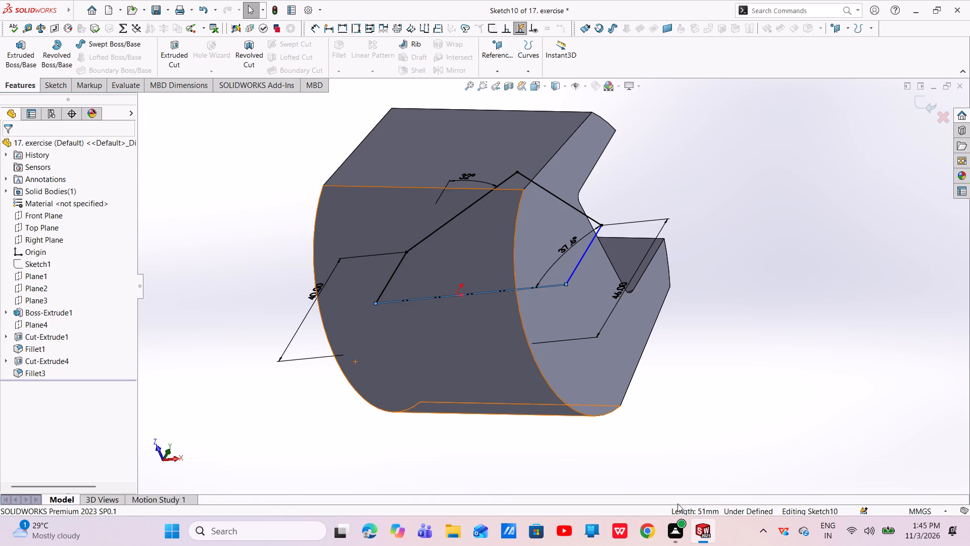
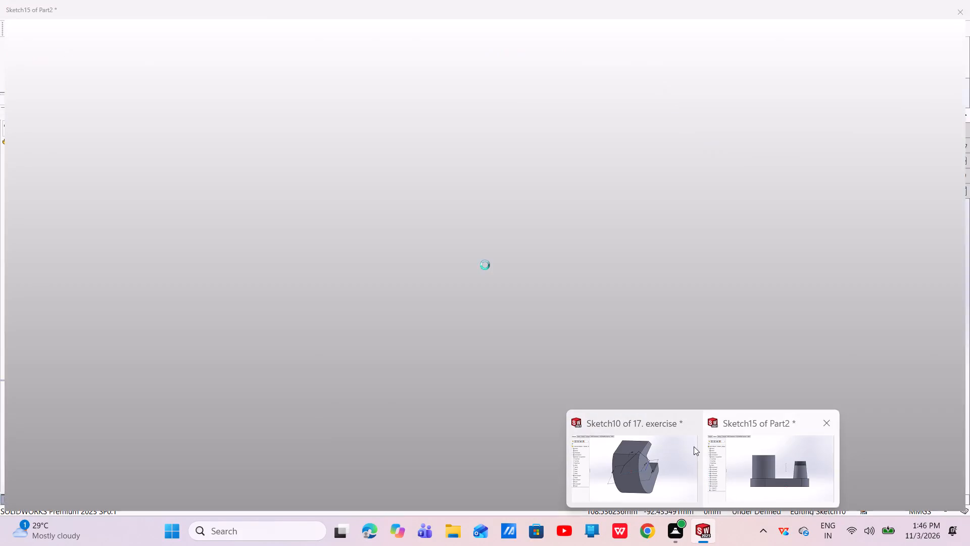
# In the 17. exercise part, set up a 360° blind Revolved Cut of the profile about its base line.
pyautogui.click(671, 451)
pyautogui.moveTo(516, 268); pyautogui.dragTo(537, 414, button='middle')
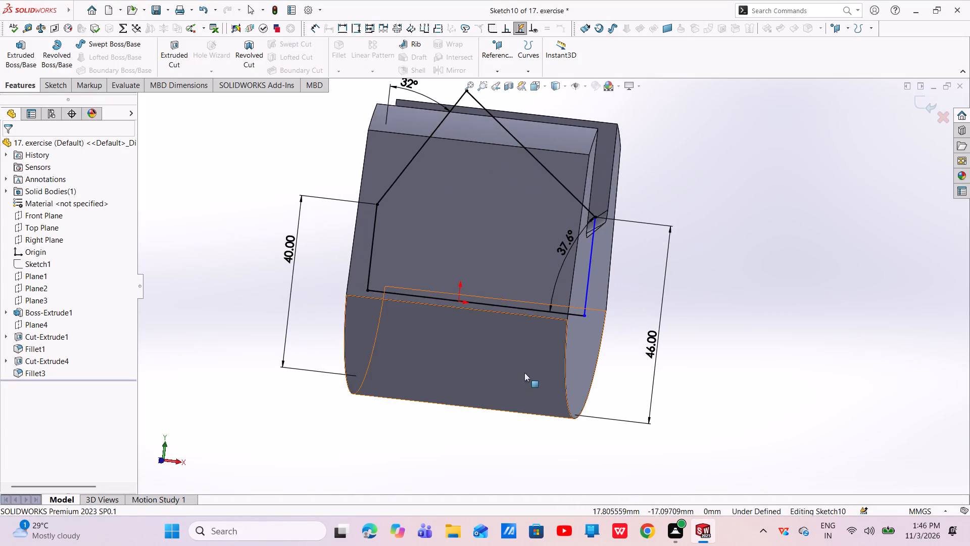
pyautogui.scroll(4, 520, 359)
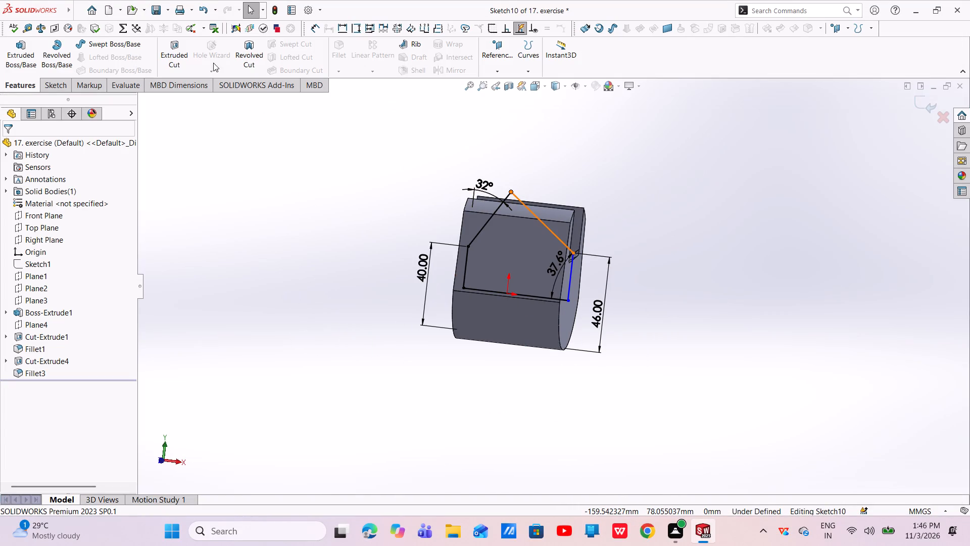
pyautogui.click(245, 52)
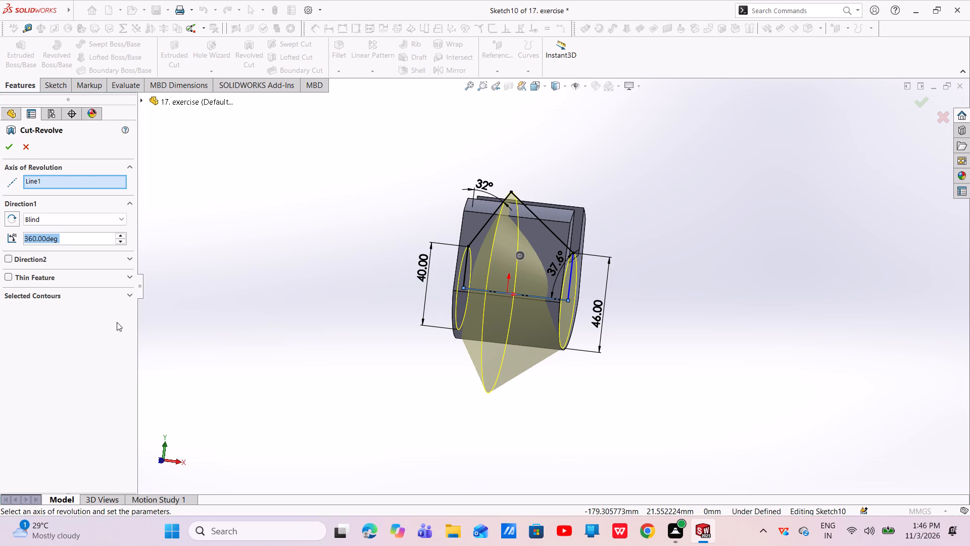
pyautogui.tripleClick(124, 235)
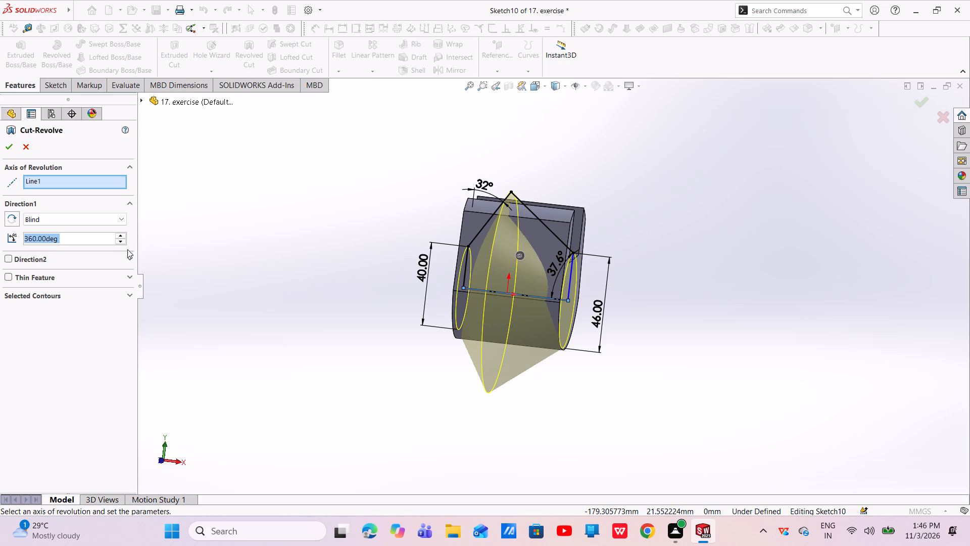
pyautogui.click(125, 244)
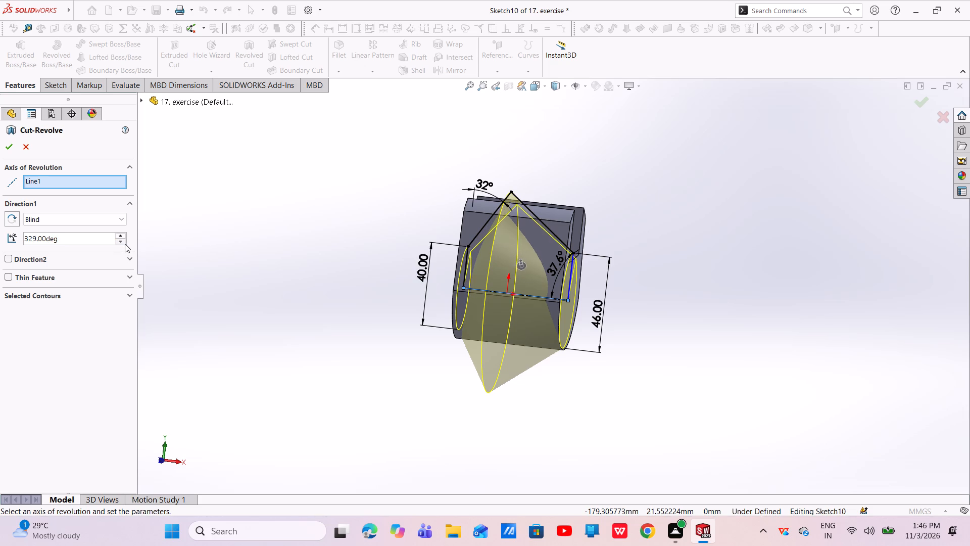
pyautogui.click(190, 102)
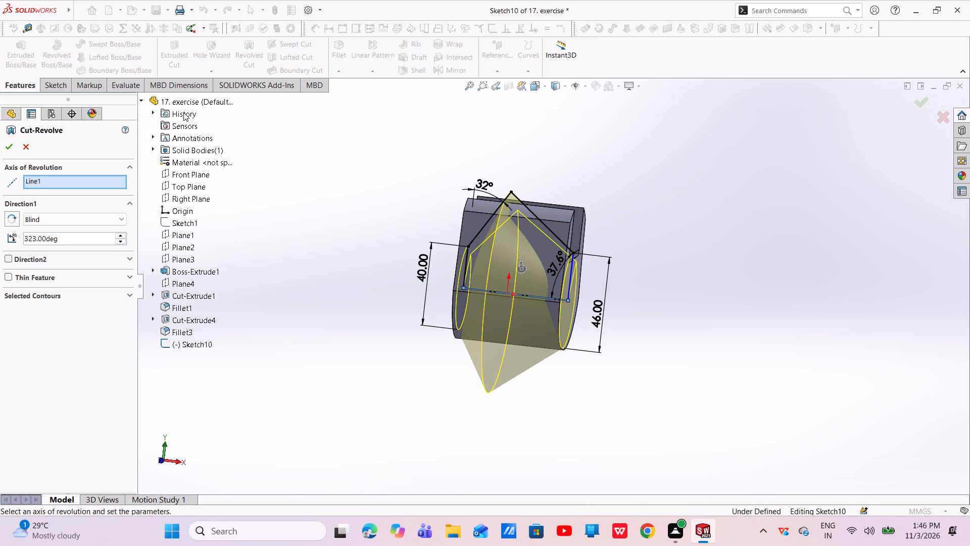
pyautogui.click(173, 348)
pyautogui.click(202, 344)
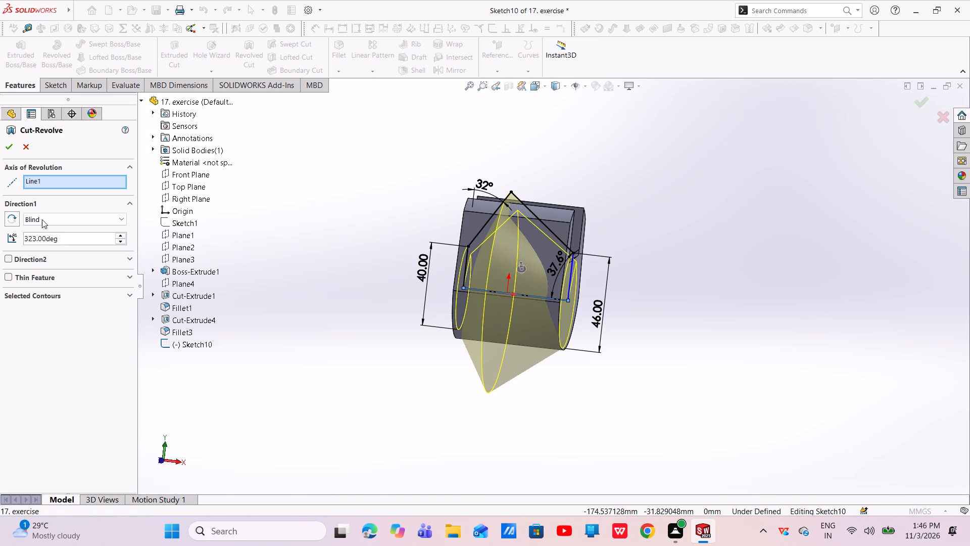
pyautogui.click(118, 237)
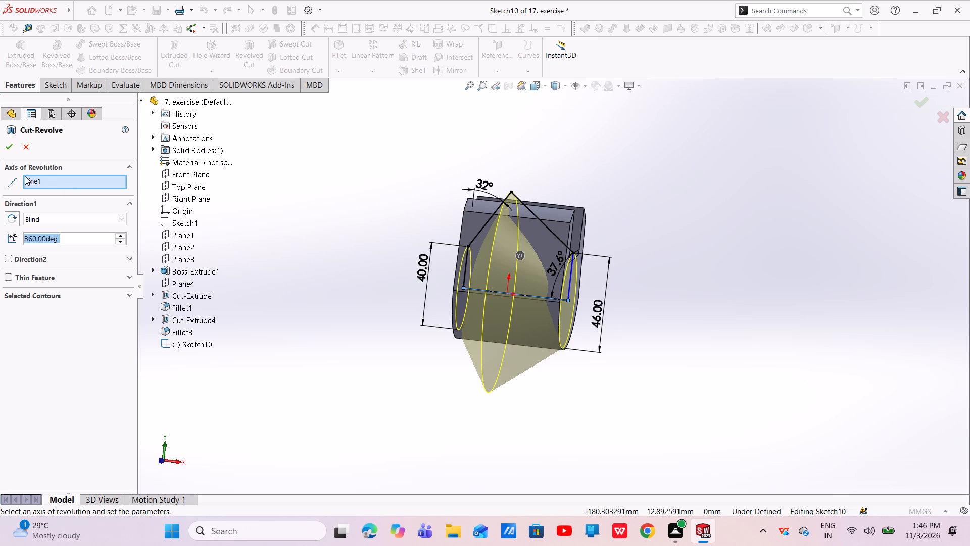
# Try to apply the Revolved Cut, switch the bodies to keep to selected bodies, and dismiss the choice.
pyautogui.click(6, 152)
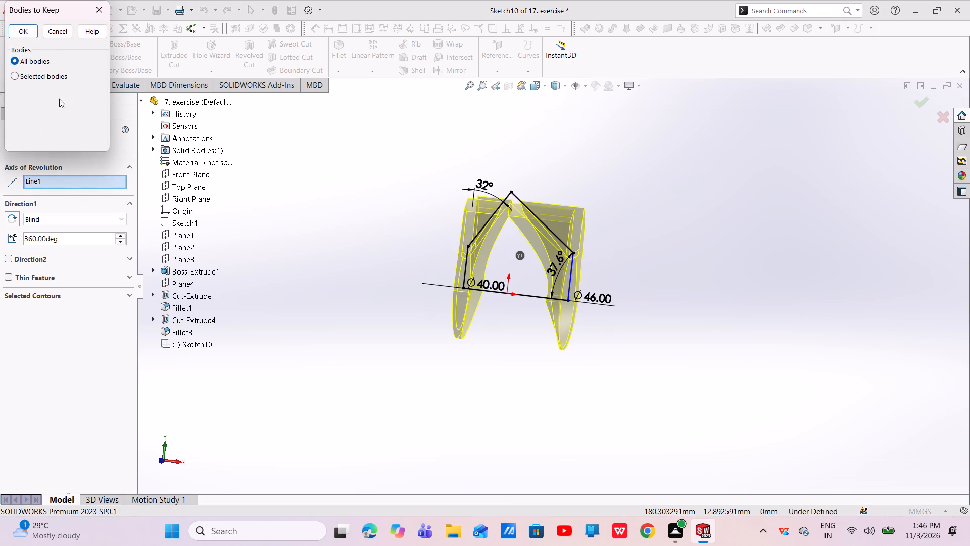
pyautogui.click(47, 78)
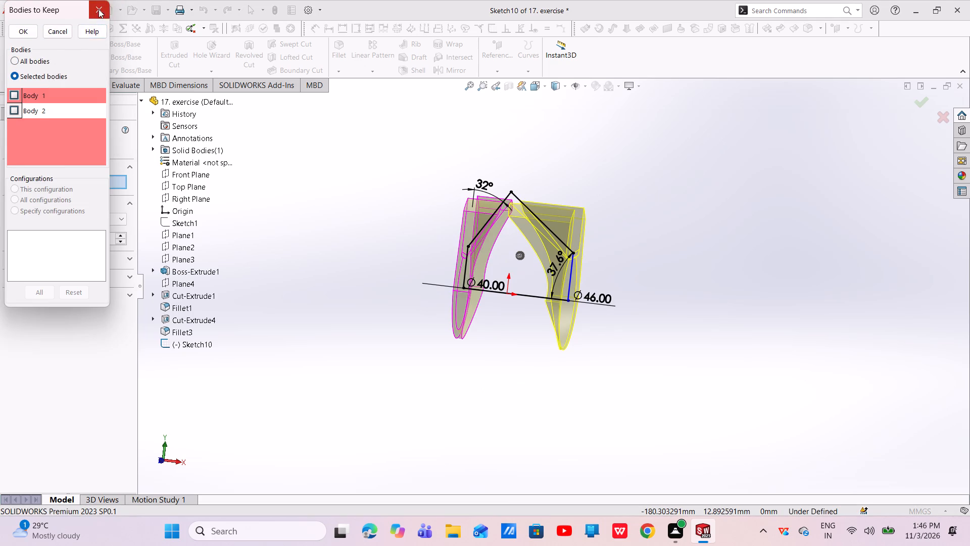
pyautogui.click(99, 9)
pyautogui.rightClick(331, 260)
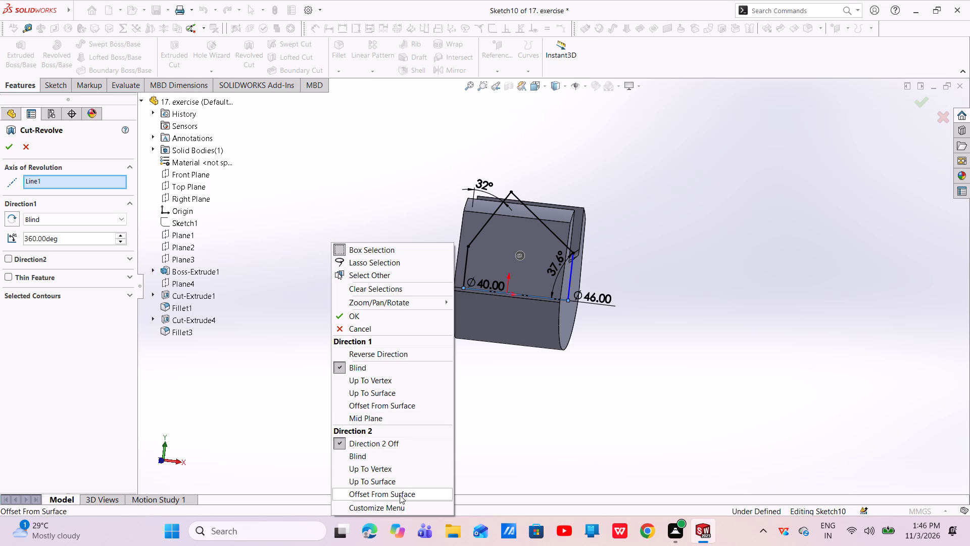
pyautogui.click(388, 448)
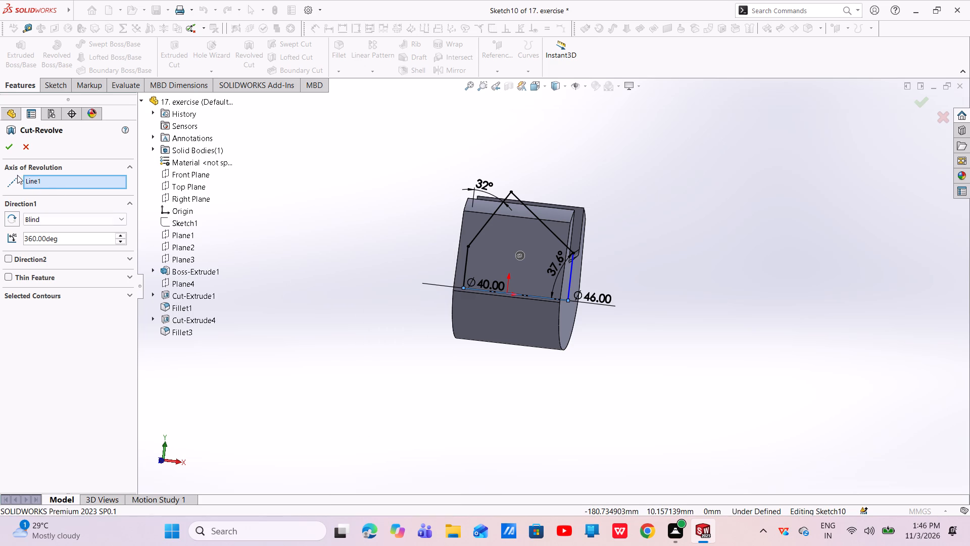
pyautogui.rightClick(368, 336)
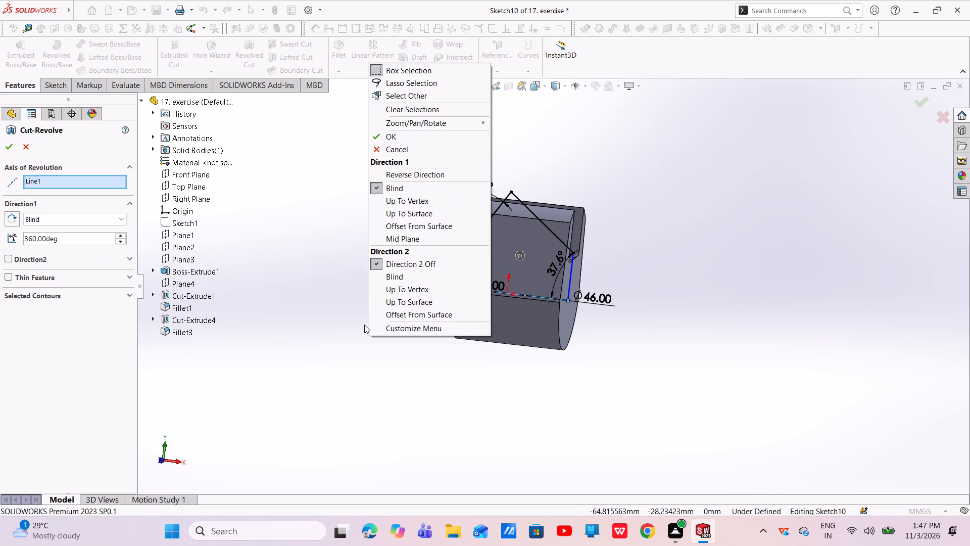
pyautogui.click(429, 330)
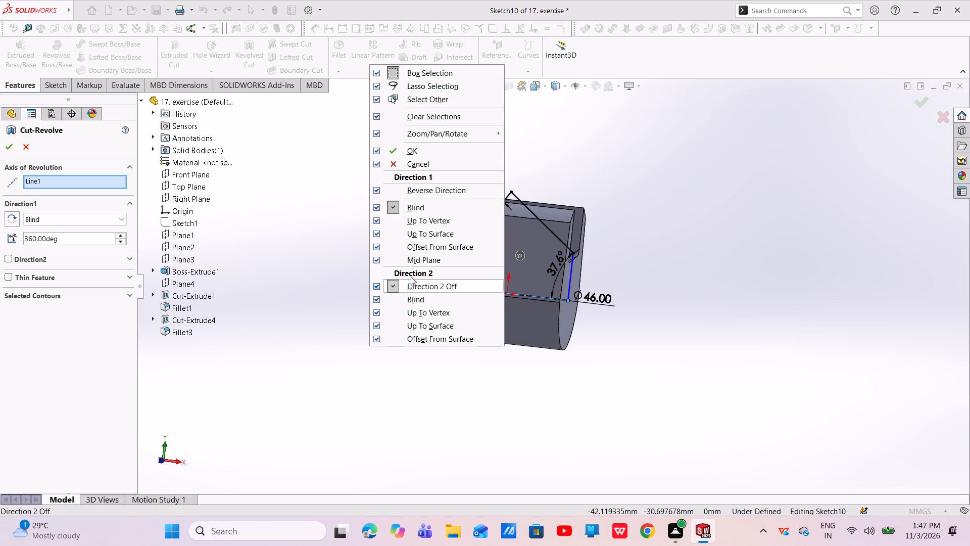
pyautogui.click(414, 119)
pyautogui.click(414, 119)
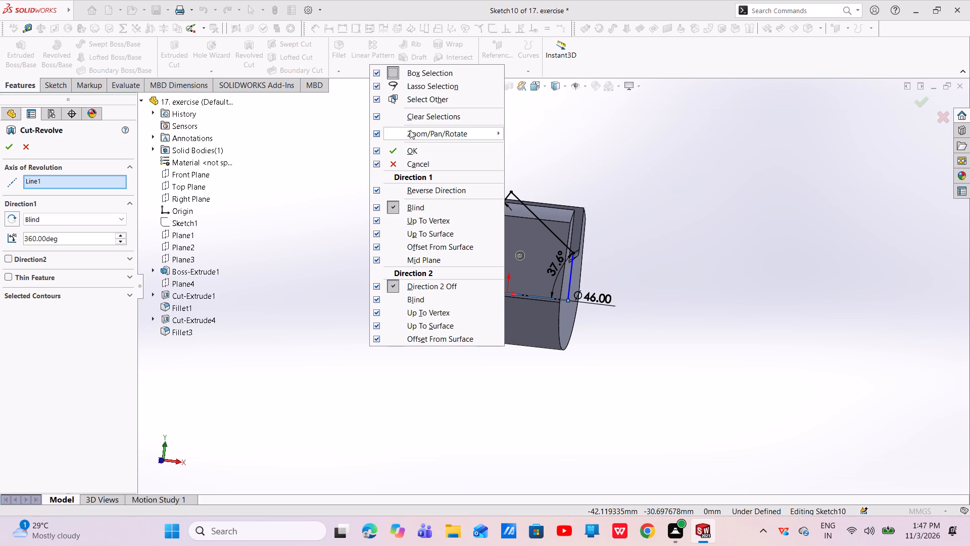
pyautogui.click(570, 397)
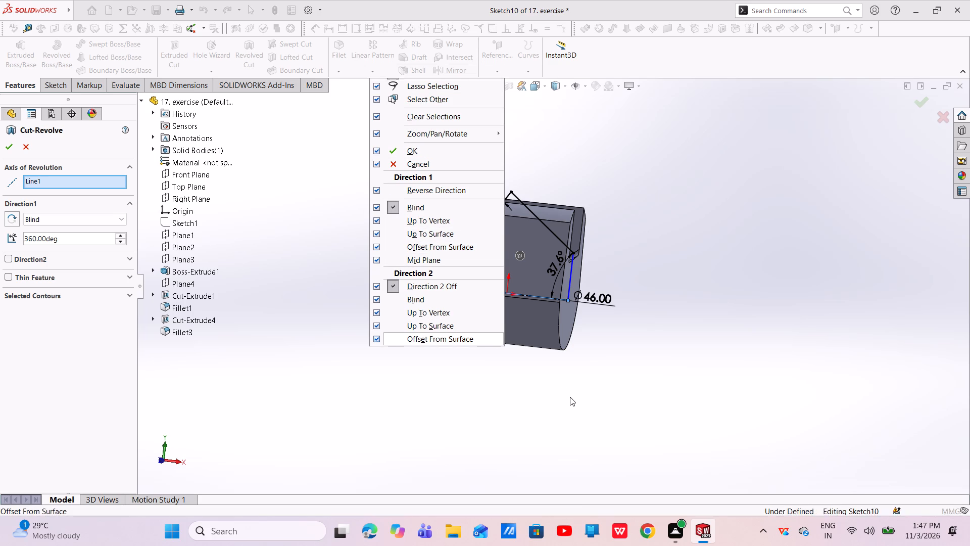
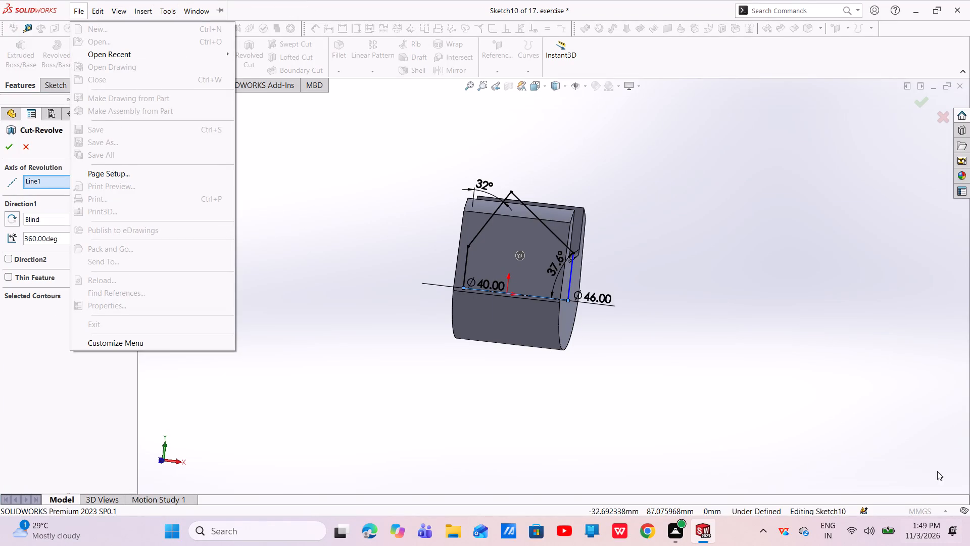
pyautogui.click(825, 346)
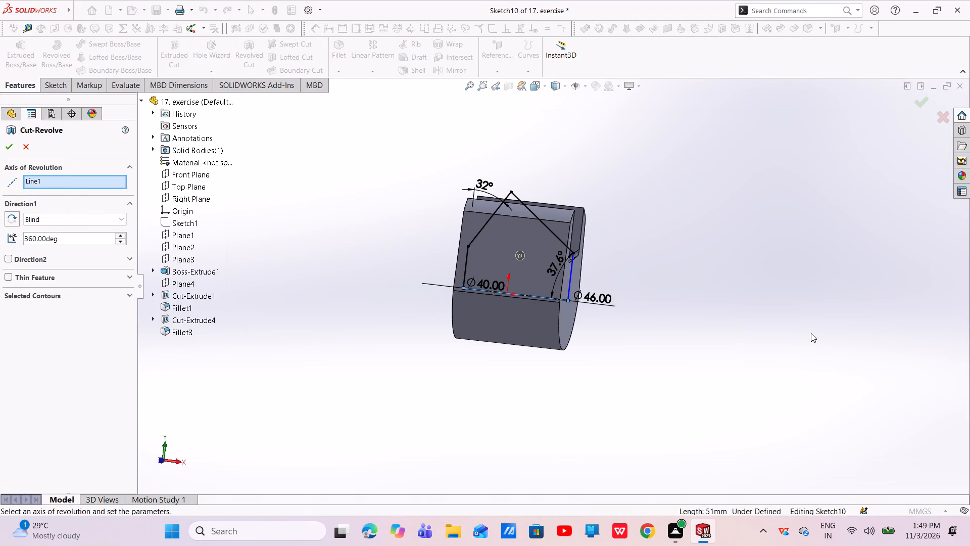
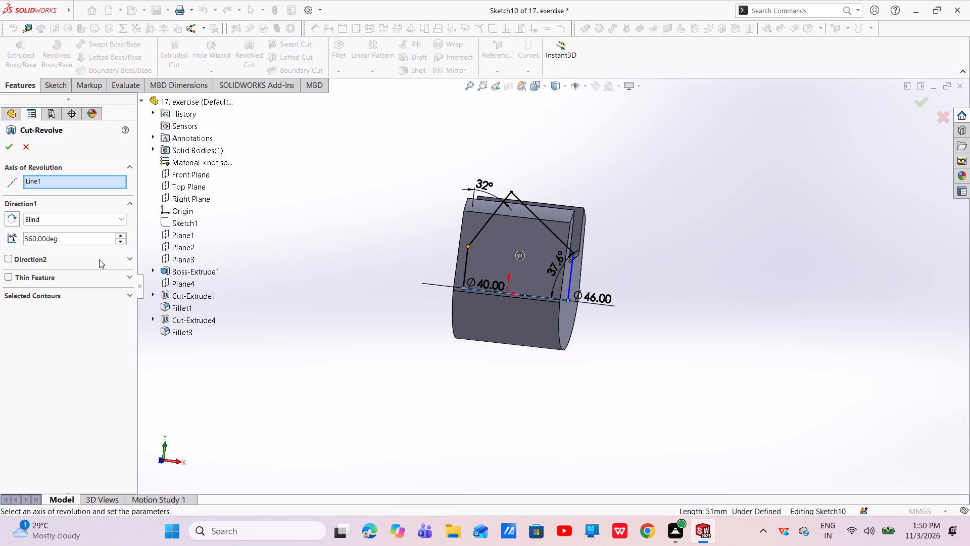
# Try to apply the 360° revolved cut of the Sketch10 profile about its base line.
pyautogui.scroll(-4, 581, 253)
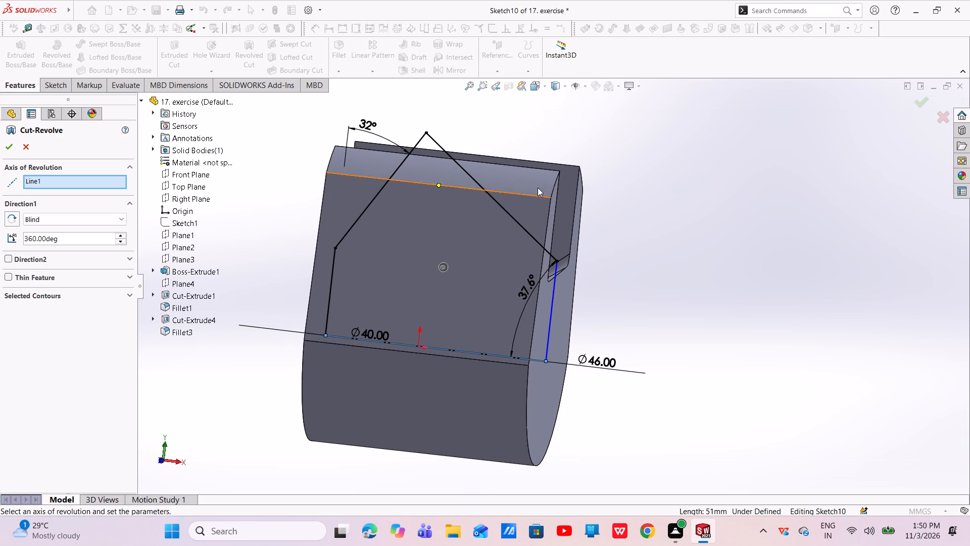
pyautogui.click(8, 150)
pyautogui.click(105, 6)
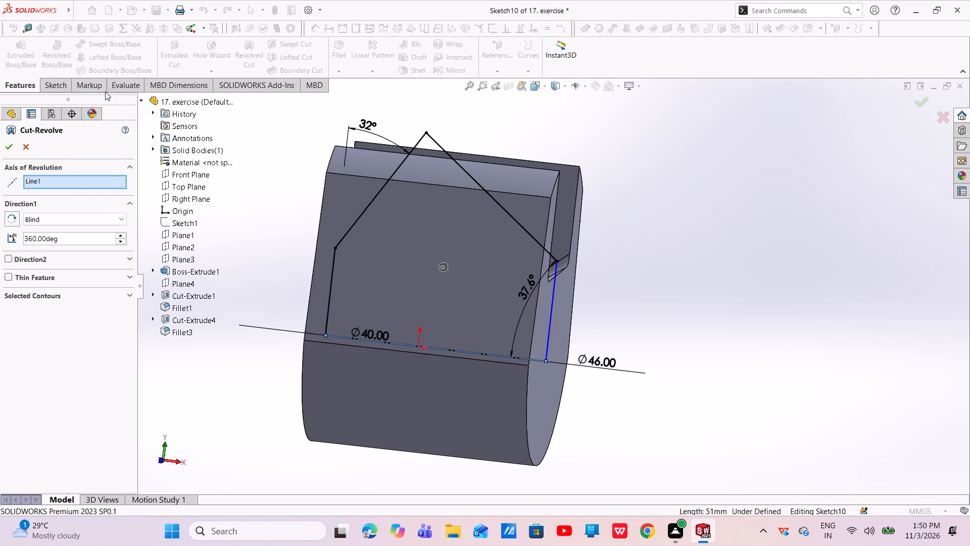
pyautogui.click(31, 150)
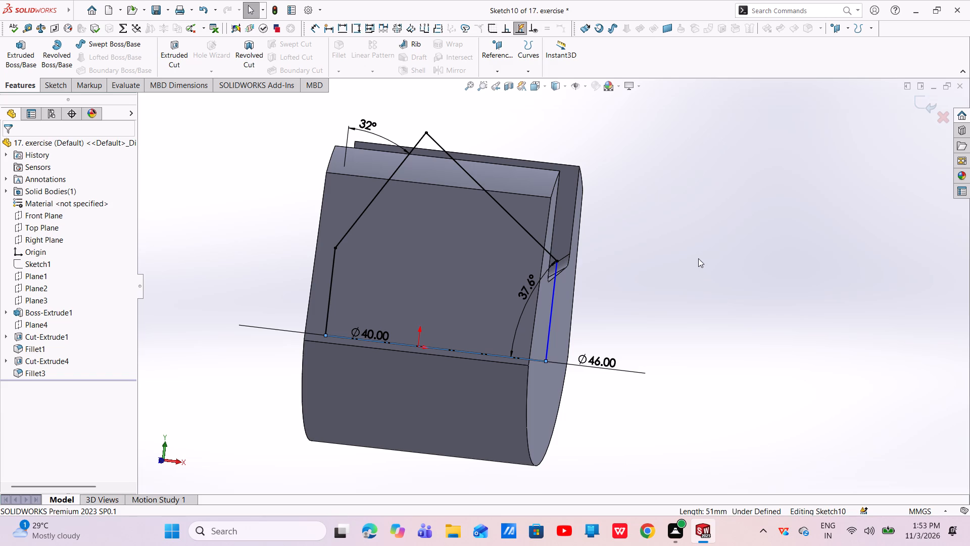
# Exit the revolve profile sketch, Sketch10.
pyautogui.scroll(-1, 569, 225)
pyautogui.moveTo(569, 225); pyautogui.dragTo(515, 213, button='middle')
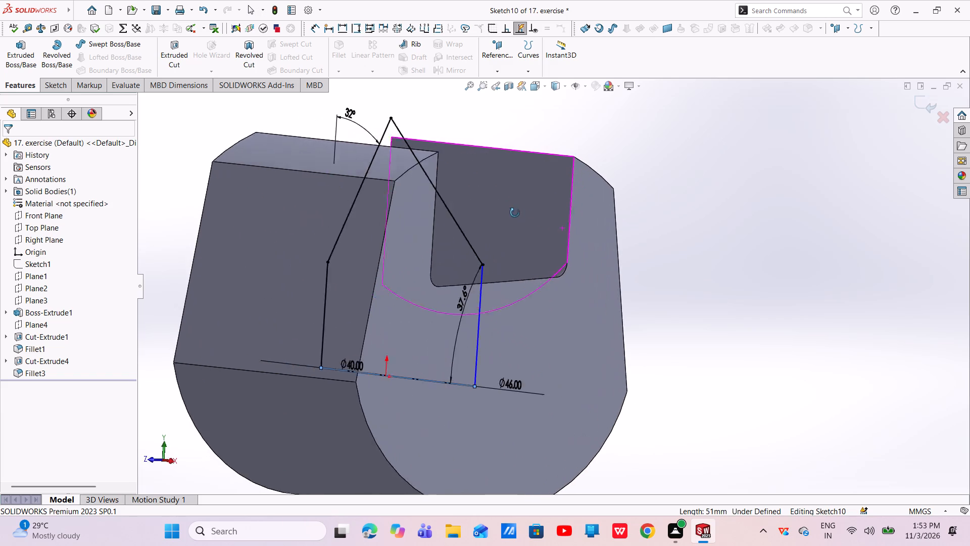
pyautogui.moveTo(515, 213); pyautogui.dragTo(467, 230, button='middle')
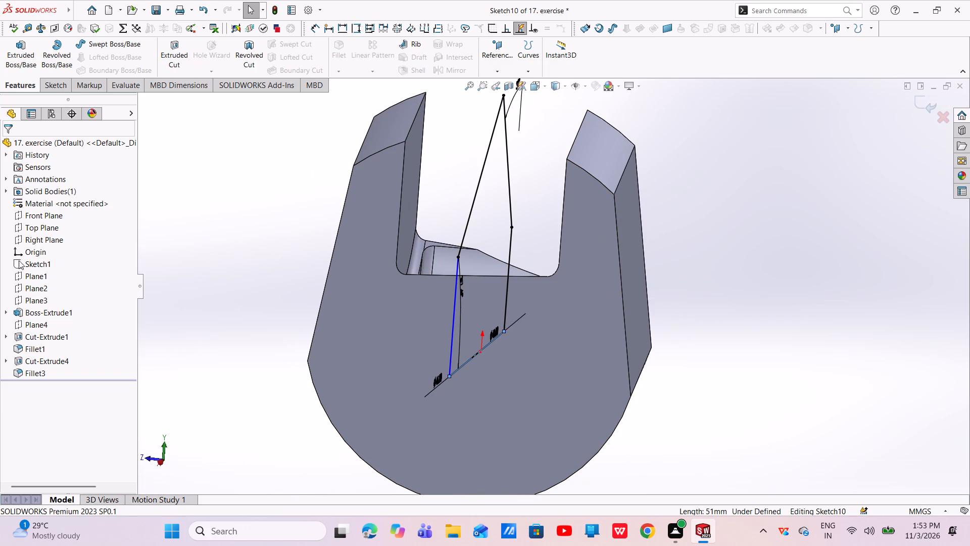
pyautogui.click(7, 315)
pyautogui.click(39, 325)
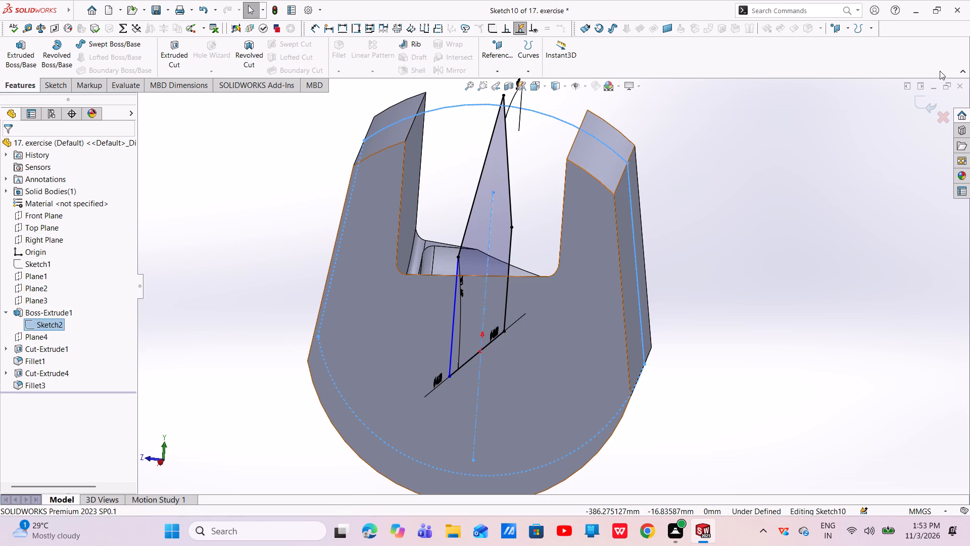
pyautogui.click(918, 103)
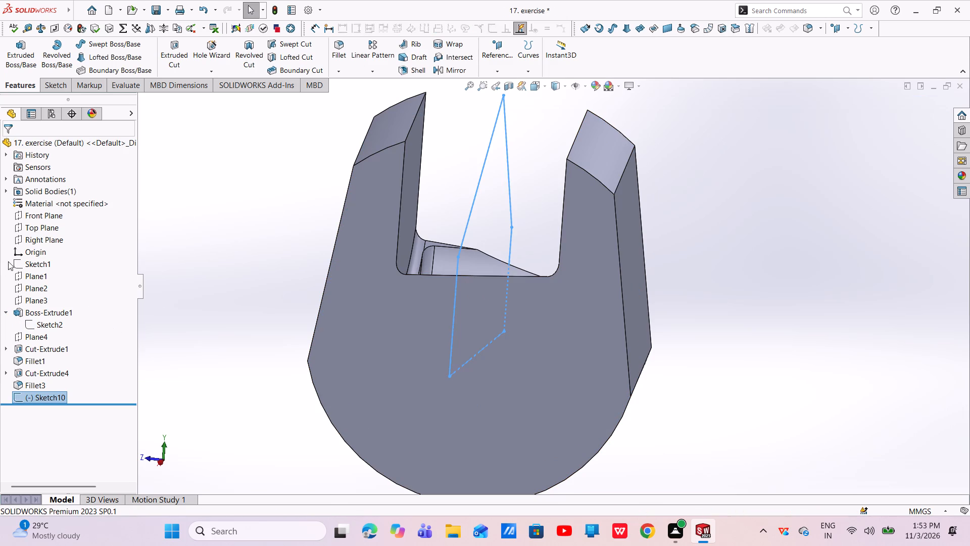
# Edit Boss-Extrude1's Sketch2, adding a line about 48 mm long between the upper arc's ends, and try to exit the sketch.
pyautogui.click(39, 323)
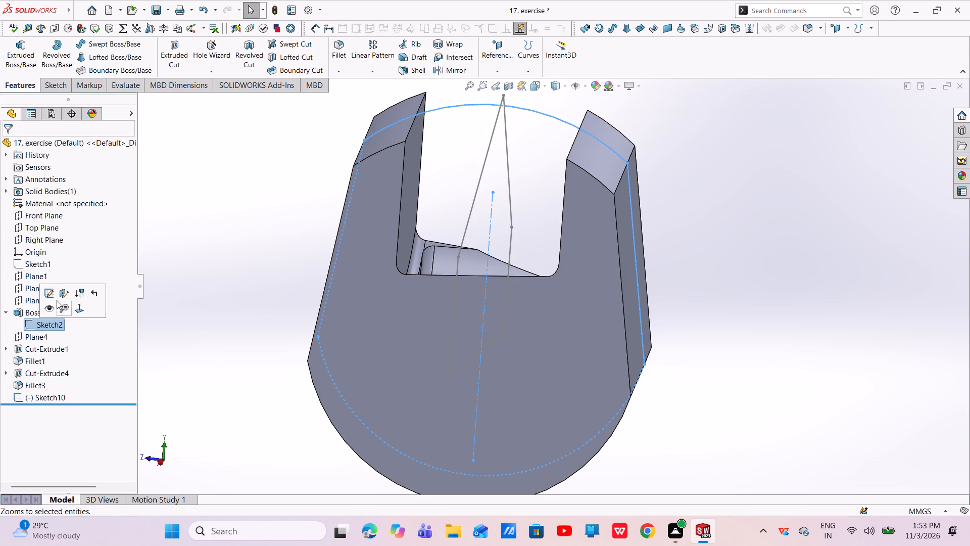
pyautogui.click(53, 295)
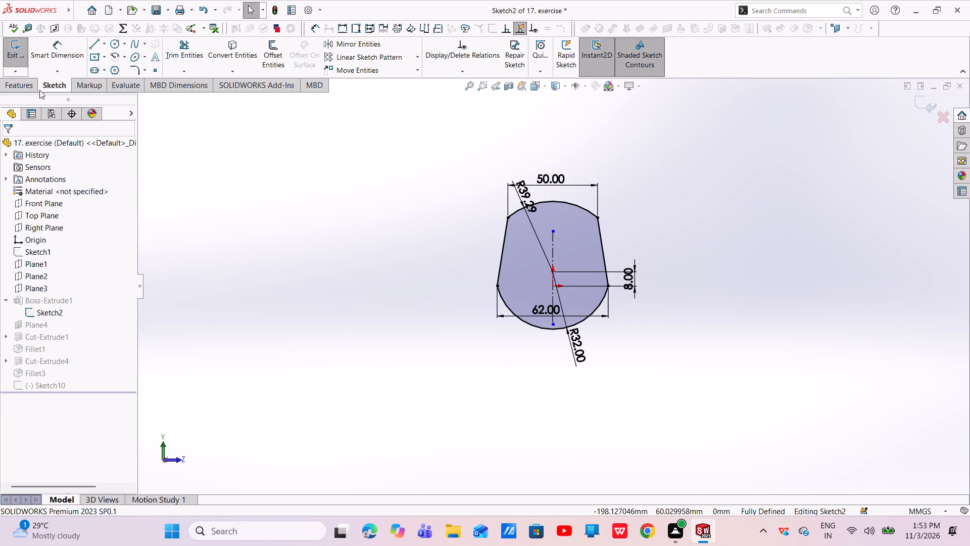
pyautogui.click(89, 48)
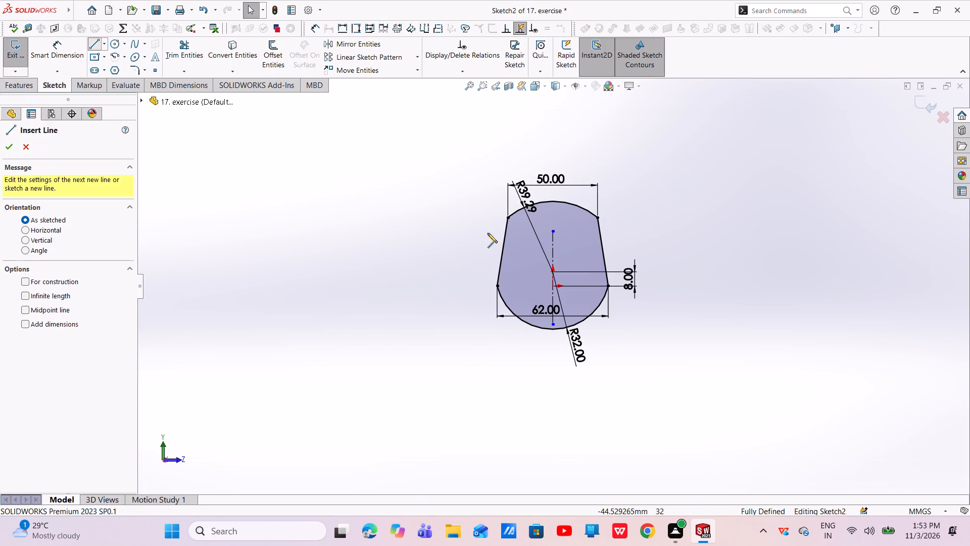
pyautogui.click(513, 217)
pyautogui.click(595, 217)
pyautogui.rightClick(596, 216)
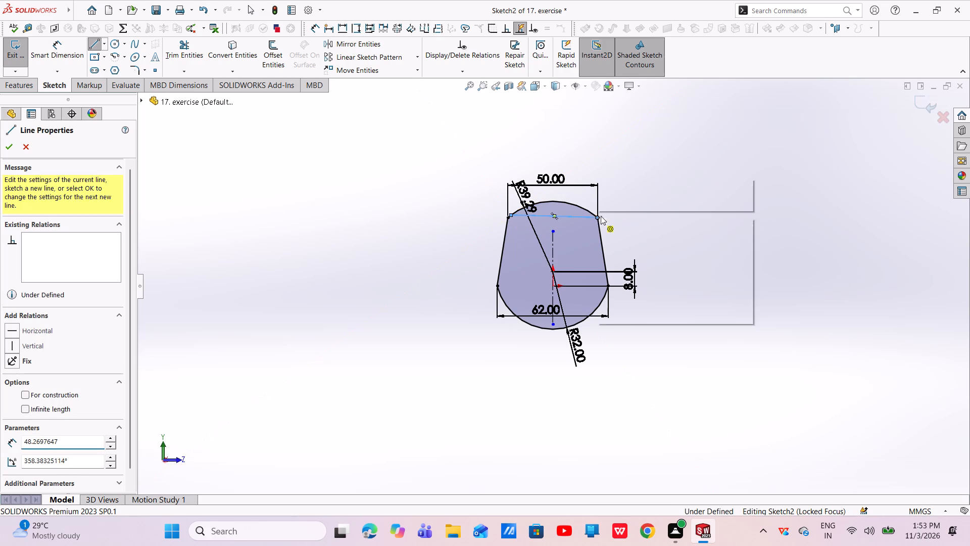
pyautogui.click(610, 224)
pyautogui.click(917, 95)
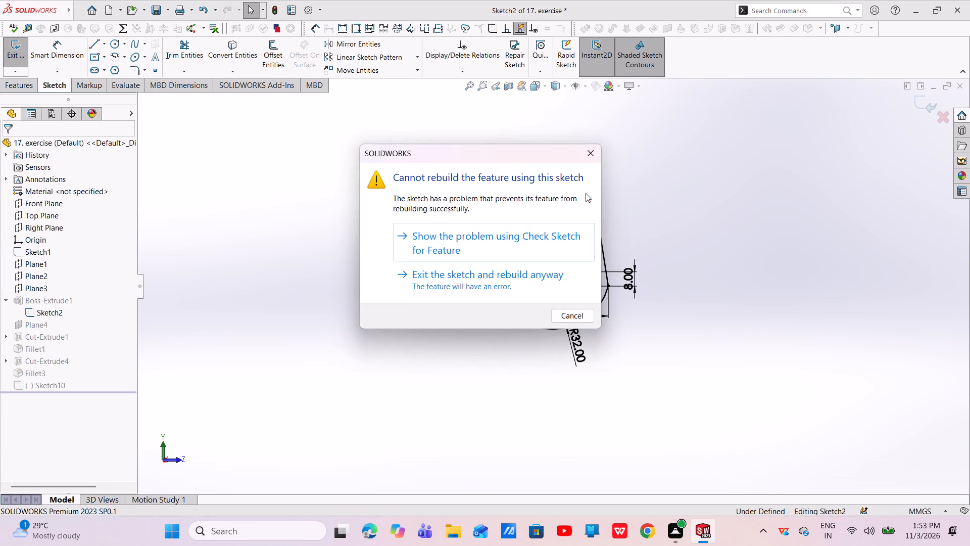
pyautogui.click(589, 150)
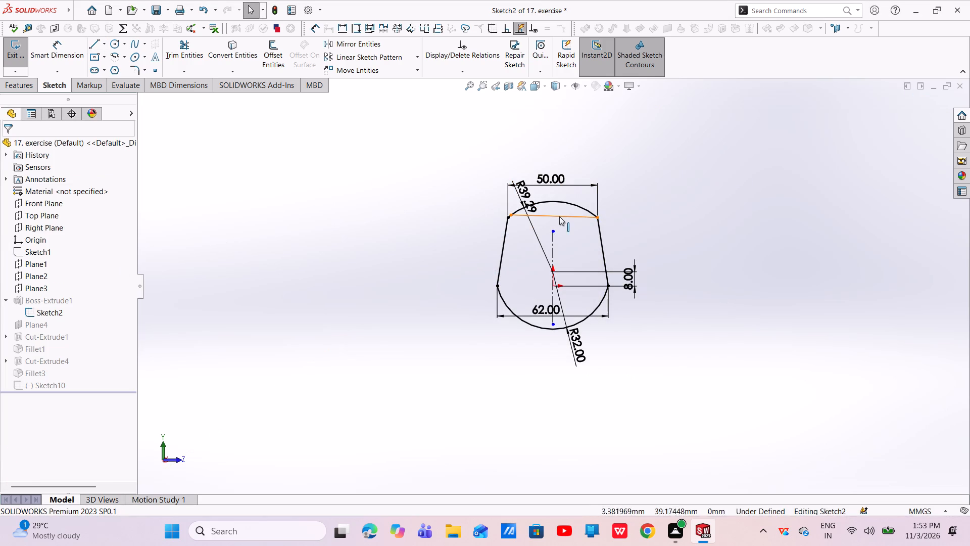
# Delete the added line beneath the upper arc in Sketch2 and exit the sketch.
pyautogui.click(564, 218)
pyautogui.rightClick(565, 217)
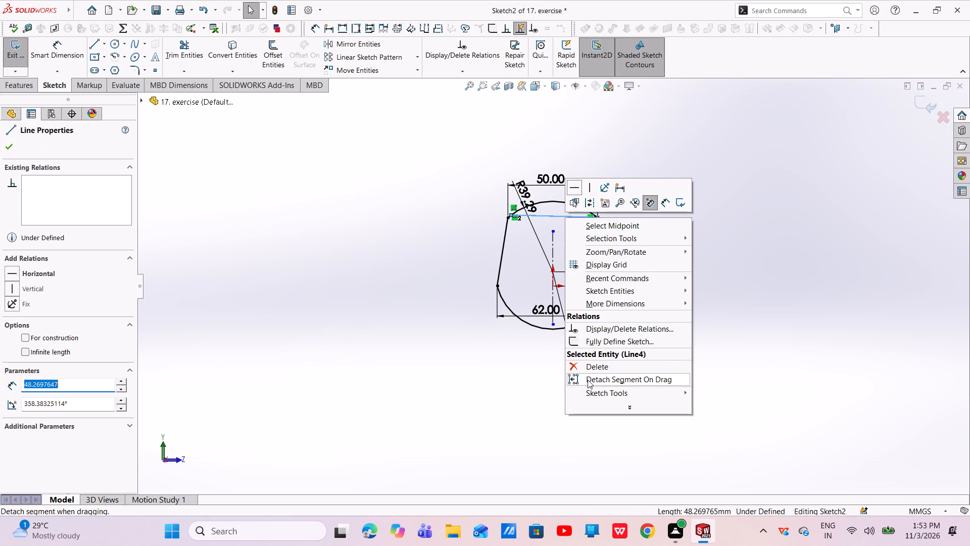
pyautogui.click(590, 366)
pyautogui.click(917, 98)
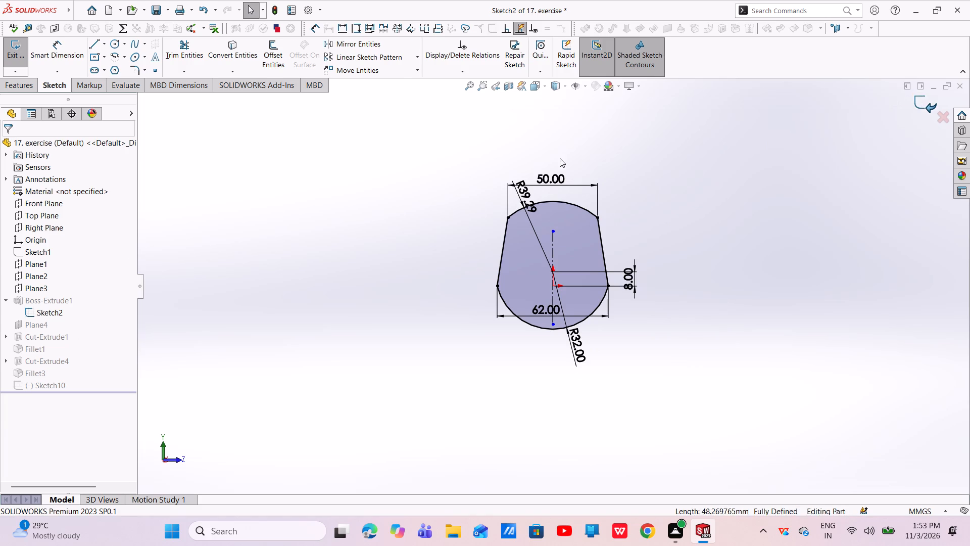
# Examine the slotted body and the position of the Sketch10 profile from several angles.
pyautogui.moveTo(557, 229); pyautogui.dragTo(451, 366, button='middle')
pyautogui.scroll(-1, 557, 229)
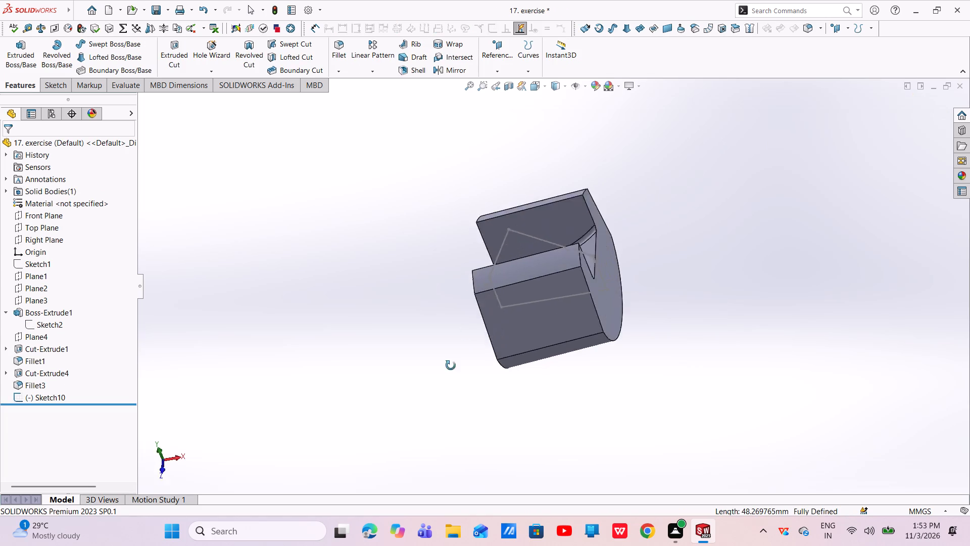
pyautogui.moveTo(451, 366); pyautogui.dragTo(549, 284, button='middle')
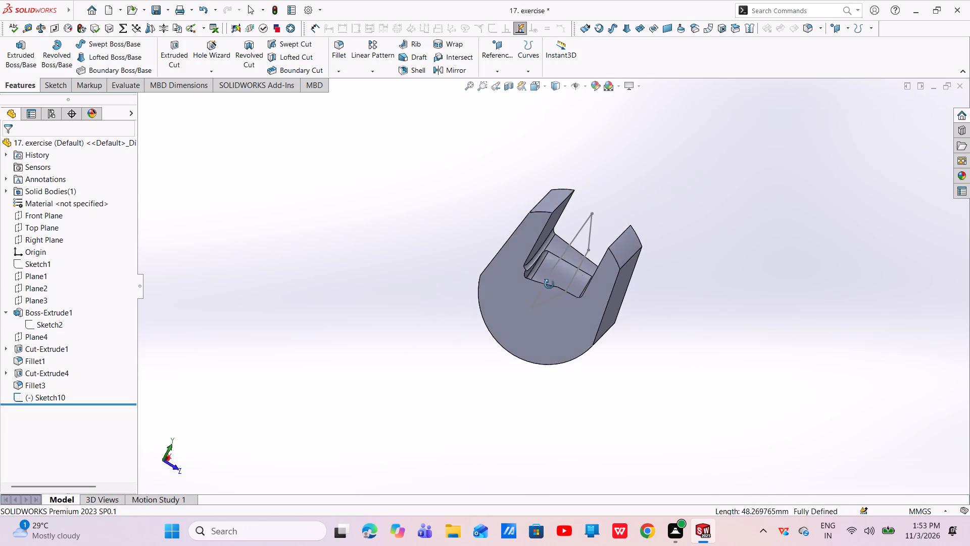
pyautogui.moveTo(549, 284); pyautogui.dragTo(526, 282, button='middle')
pyautogui.scroll(-5, 536, 268)
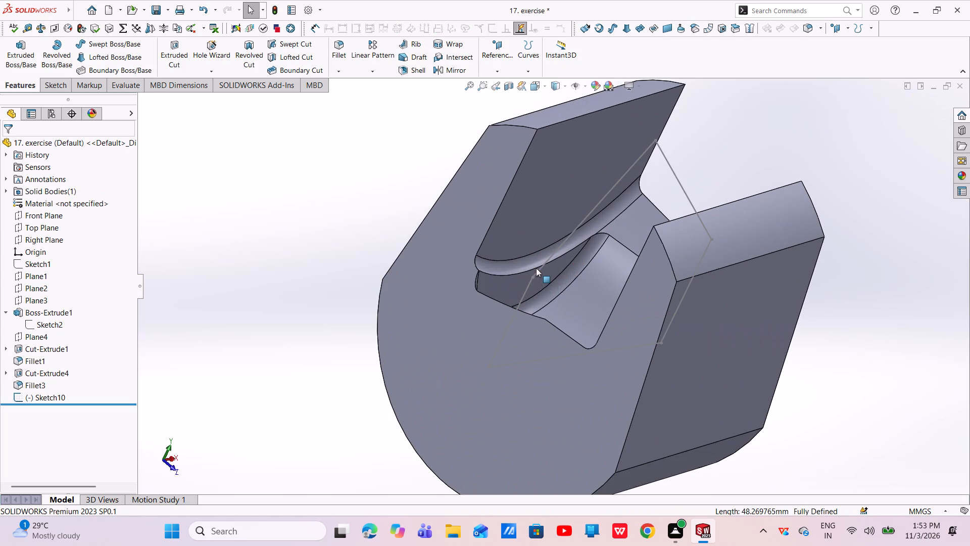
pyautogui.scroll(3, 536, 268)
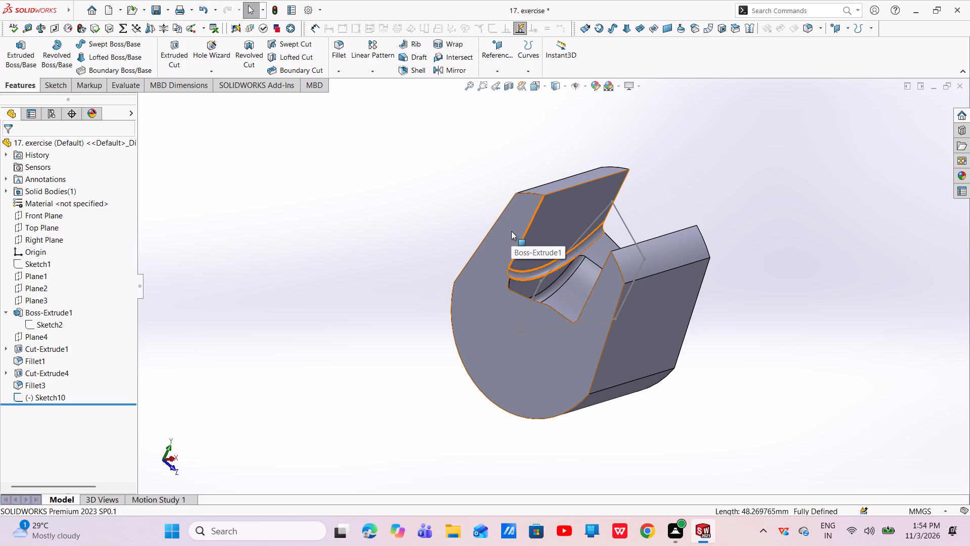
pyautogui.moveTo(536, 253); pyautogui.dragTo(634, 176, button='middle')
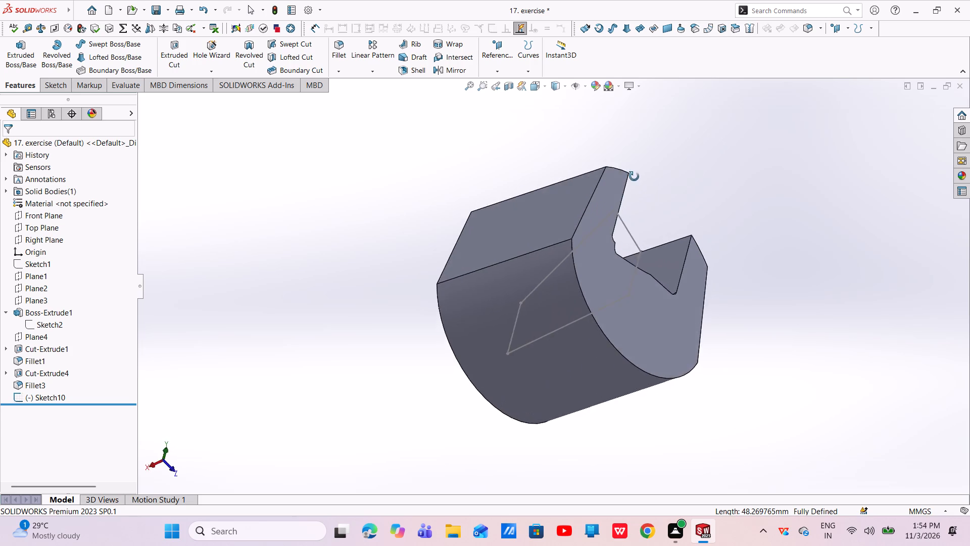
pyautogui.moveTo(634, 176); pyautogui.dragTo(472, 165, button='middle')
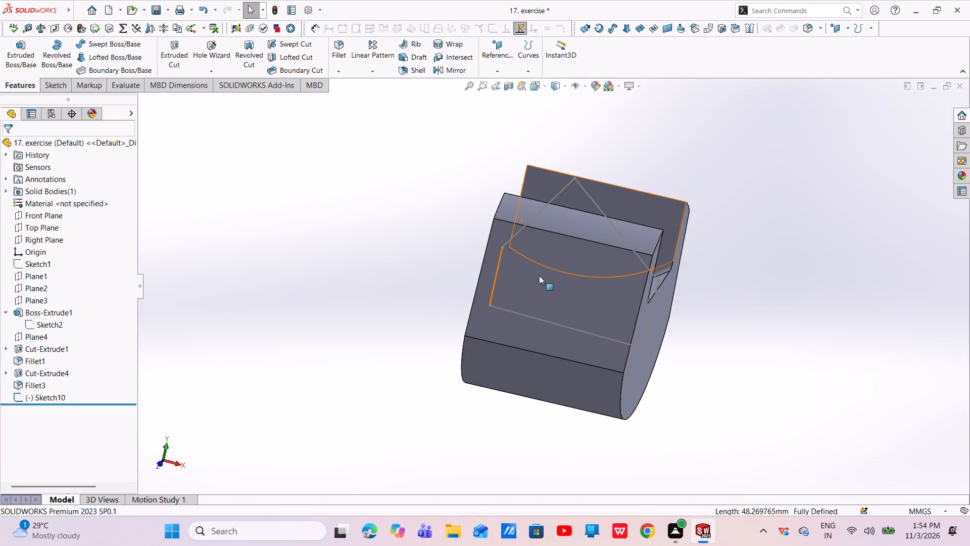
pyautogui.scroll(-3, 548, 309)
pyautogui.moveTo(568, 297); pyautogui.dragTo(558, 261, button='middle')
pyautogui.scroll(4, 573, 264)
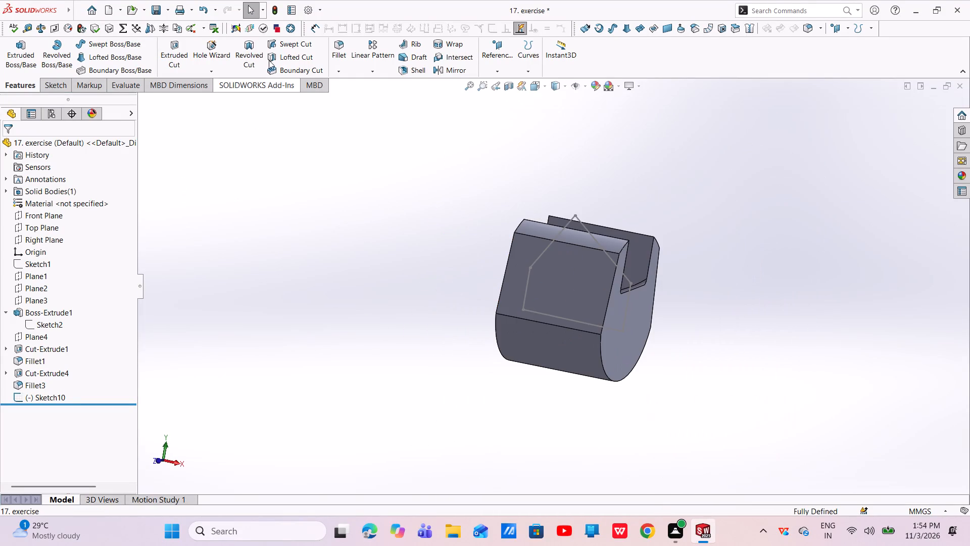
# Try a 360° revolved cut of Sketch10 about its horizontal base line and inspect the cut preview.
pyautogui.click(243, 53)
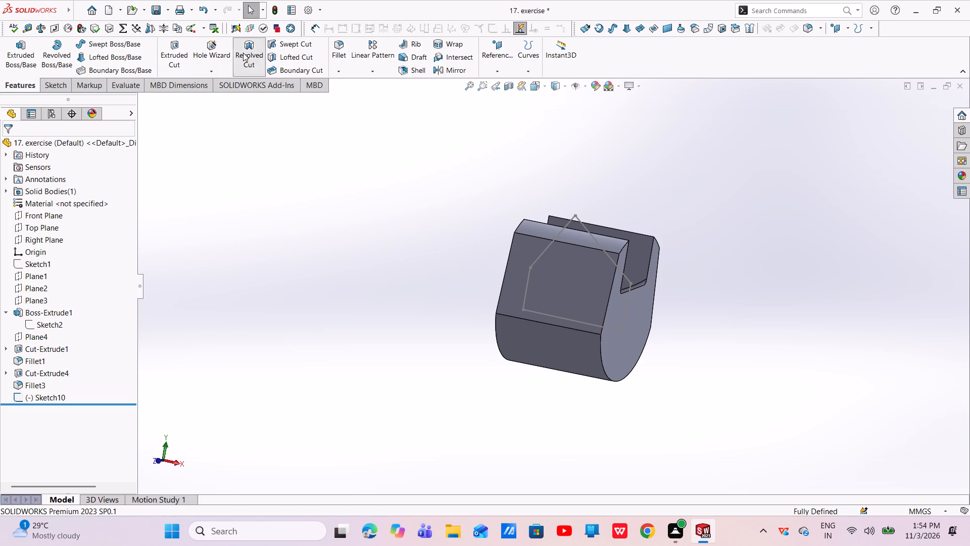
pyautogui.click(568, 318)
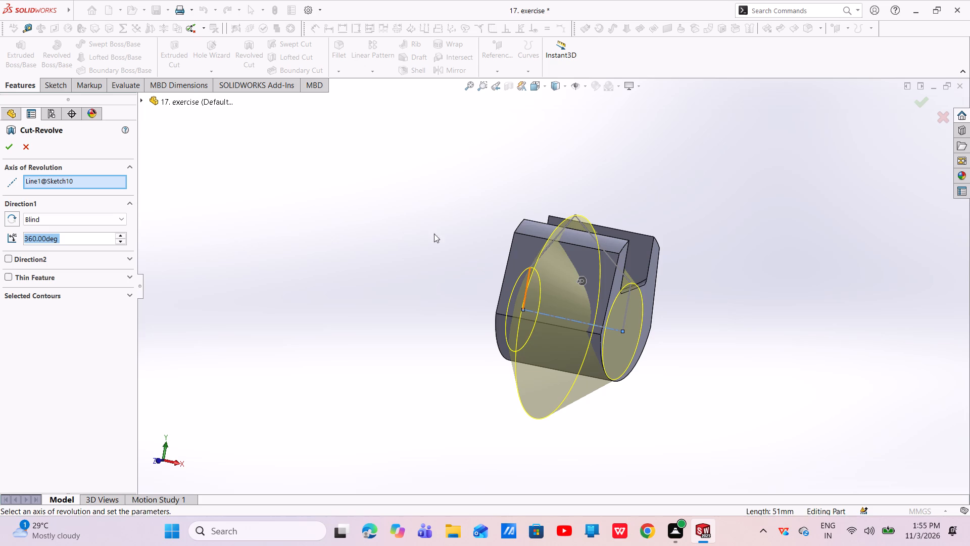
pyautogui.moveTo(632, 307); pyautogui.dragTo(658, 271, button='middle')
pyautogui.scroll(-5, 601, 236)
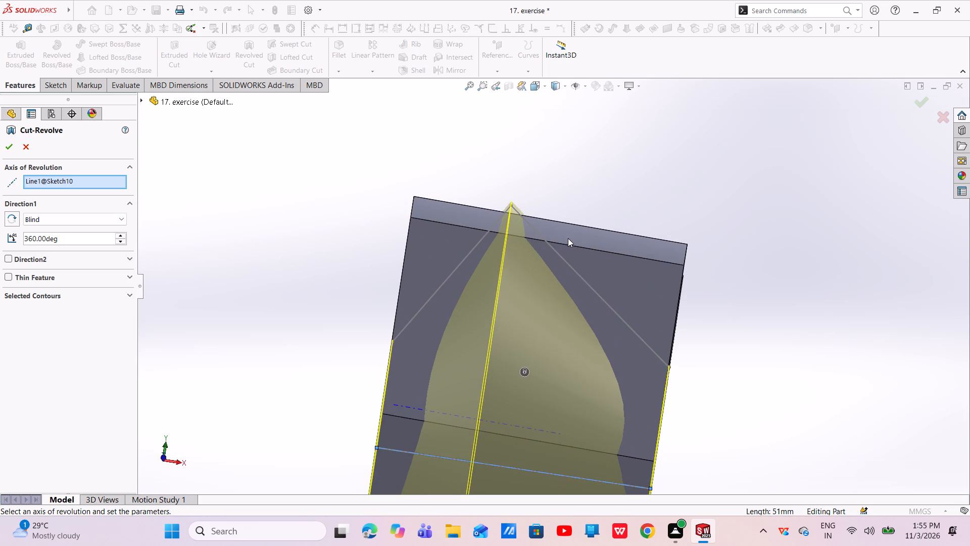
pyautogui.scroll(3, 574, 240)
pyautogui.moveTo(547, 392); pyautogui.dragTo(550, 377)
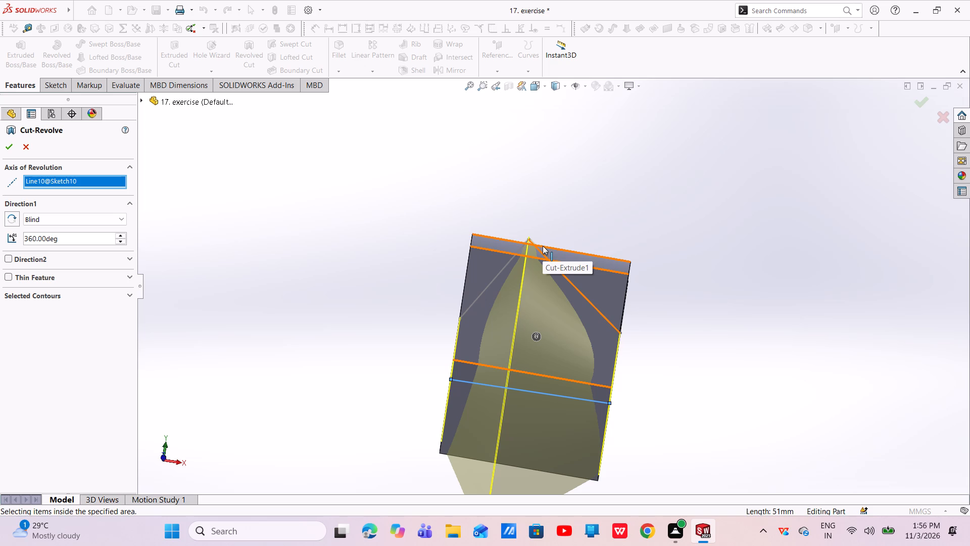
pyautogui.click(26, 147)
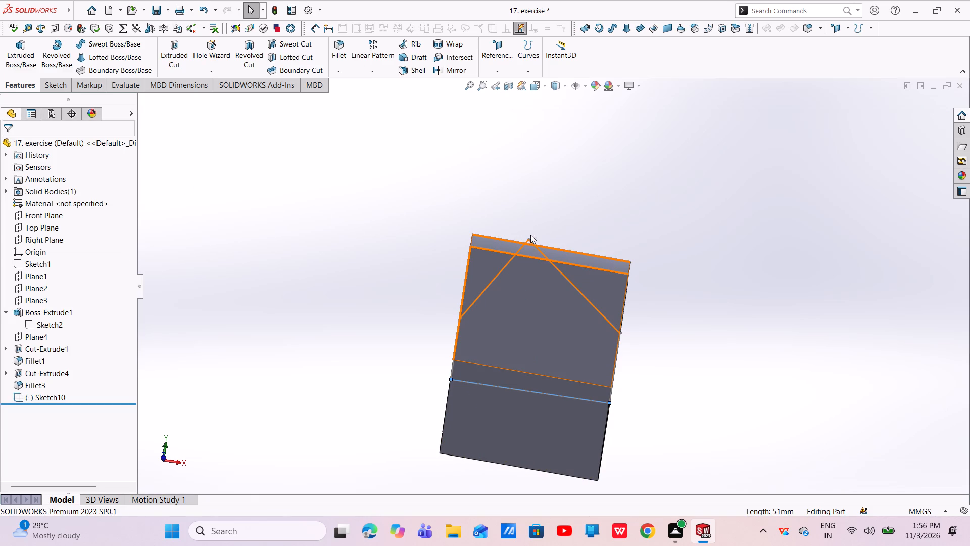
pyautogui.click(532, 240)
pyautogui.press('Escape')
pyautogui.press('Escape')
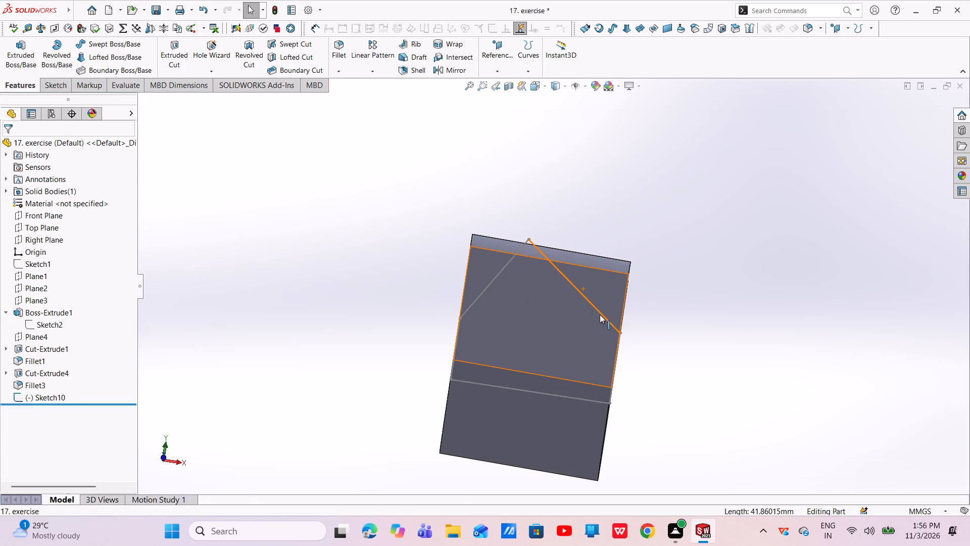
# Open Sketch10 for editing and delete the horizontal base line through the origin.
pyautogui.click(598, 311)
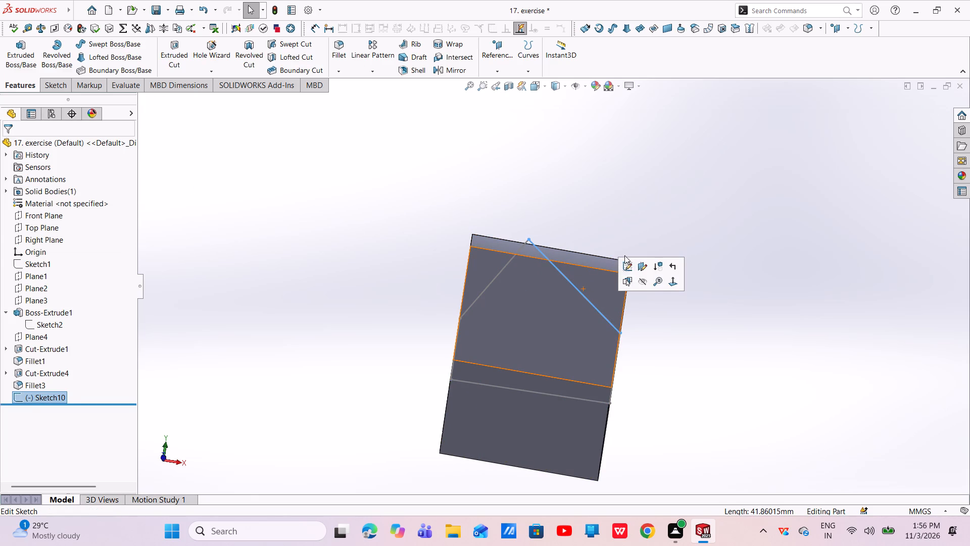
pyautogui.click(626, 268)
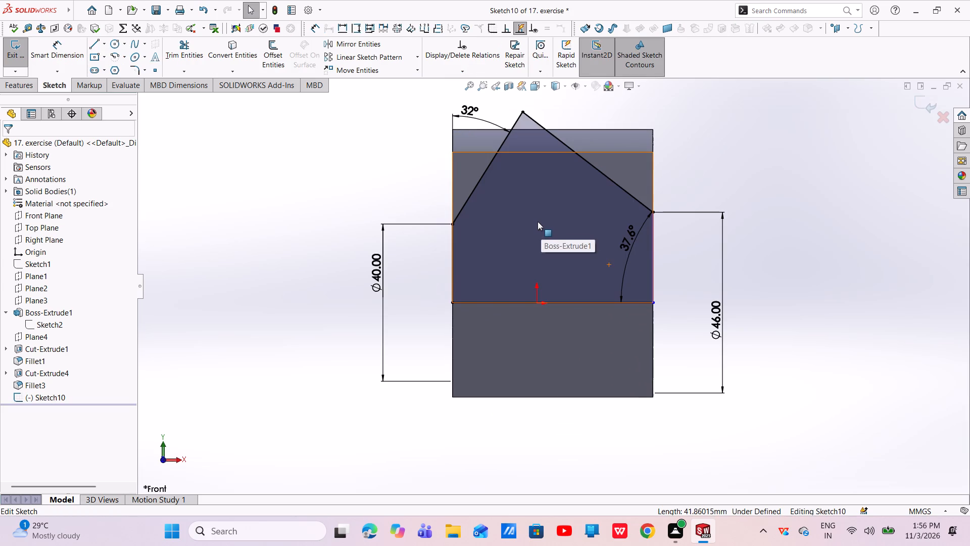
pyautogui.click(578, 301)
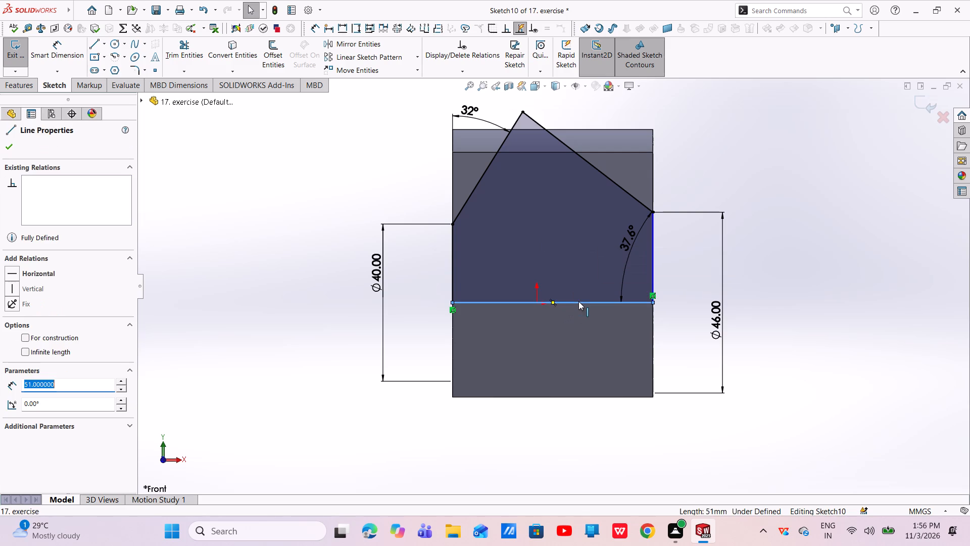
pyautogui.rightClick(578, 301)
pyautogui.click(603, 462)
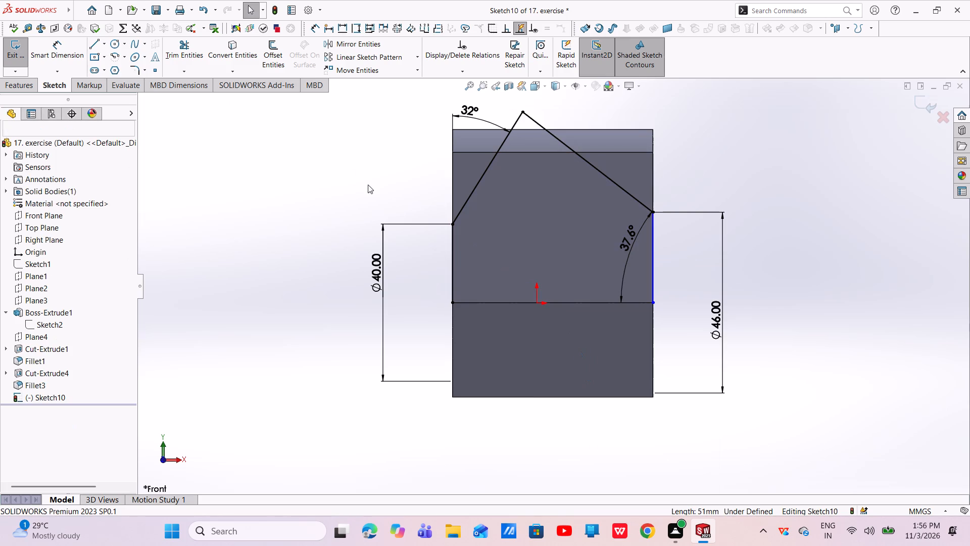
# Draw a line about 51 mm long joining the lower ends of the profile's two sloped lines.
pyautogui.click(93, 48)
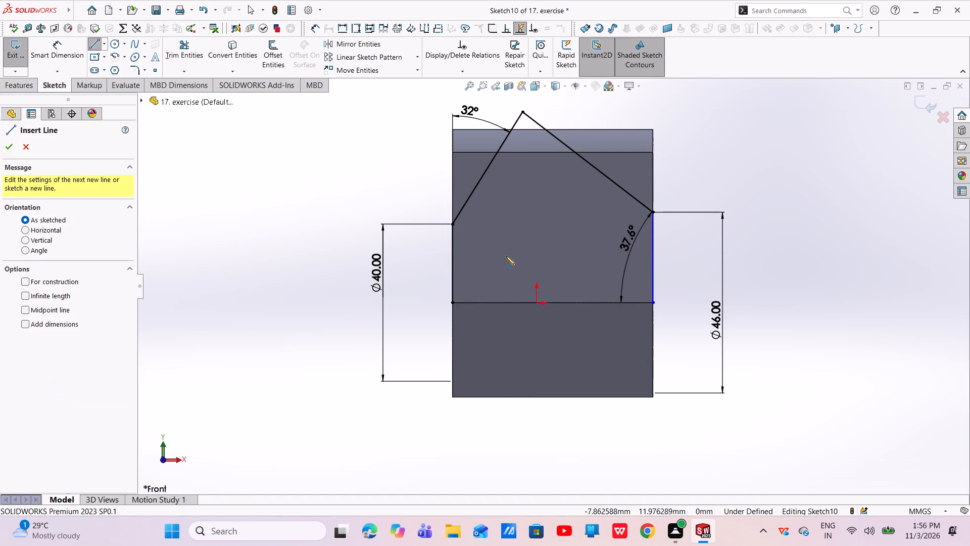
pyautogui.click(454, 226)
pyautogui.click(655, 213)
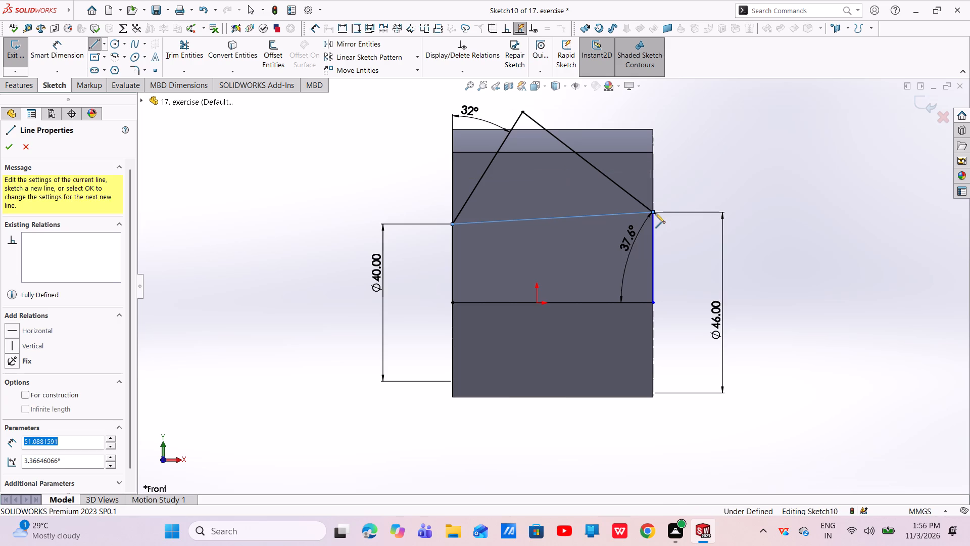
pyautogui.rightClick(655, 213)
pyautogui.click(680, 224)
pyautogui.click(584, 216)
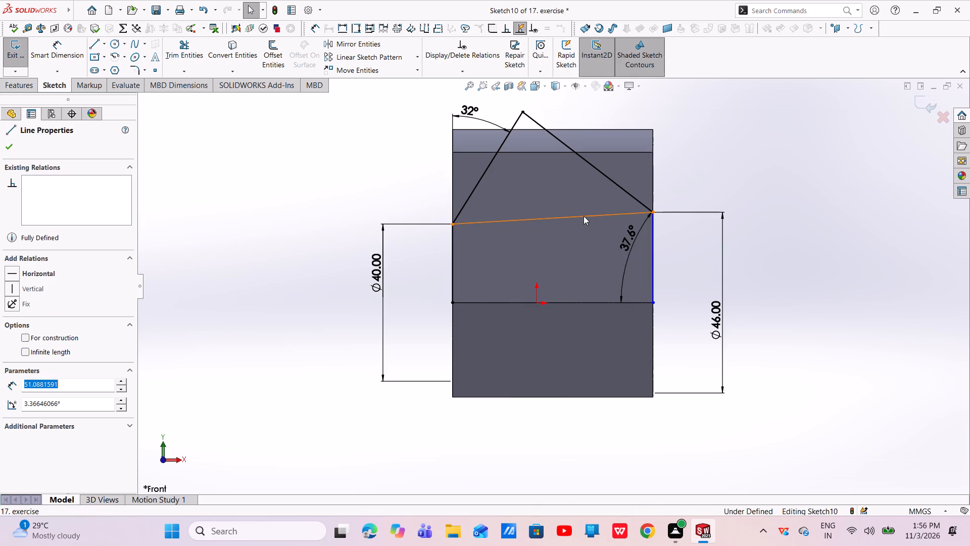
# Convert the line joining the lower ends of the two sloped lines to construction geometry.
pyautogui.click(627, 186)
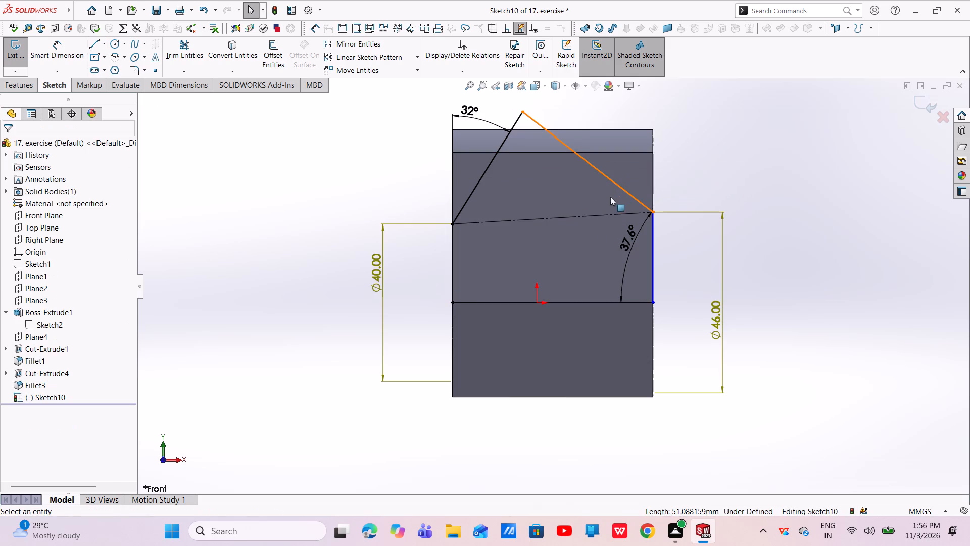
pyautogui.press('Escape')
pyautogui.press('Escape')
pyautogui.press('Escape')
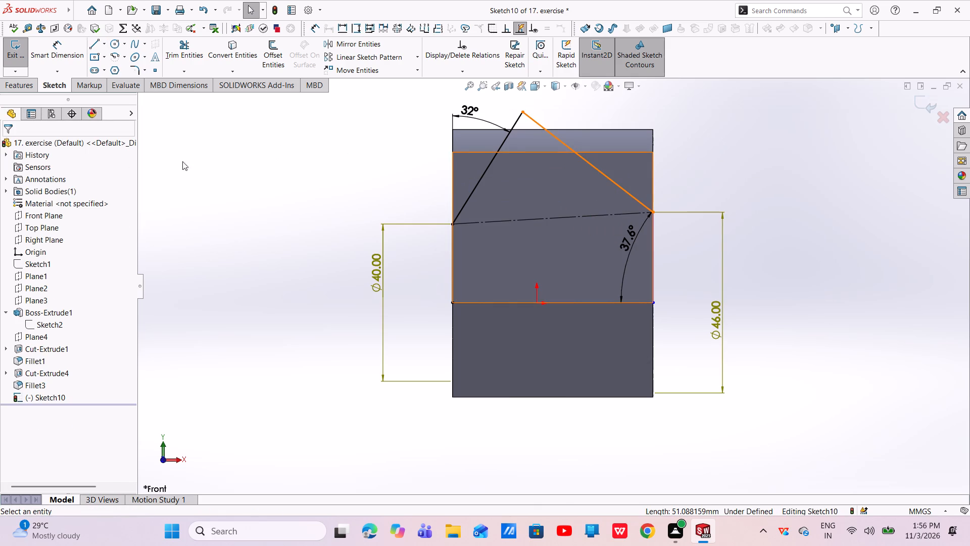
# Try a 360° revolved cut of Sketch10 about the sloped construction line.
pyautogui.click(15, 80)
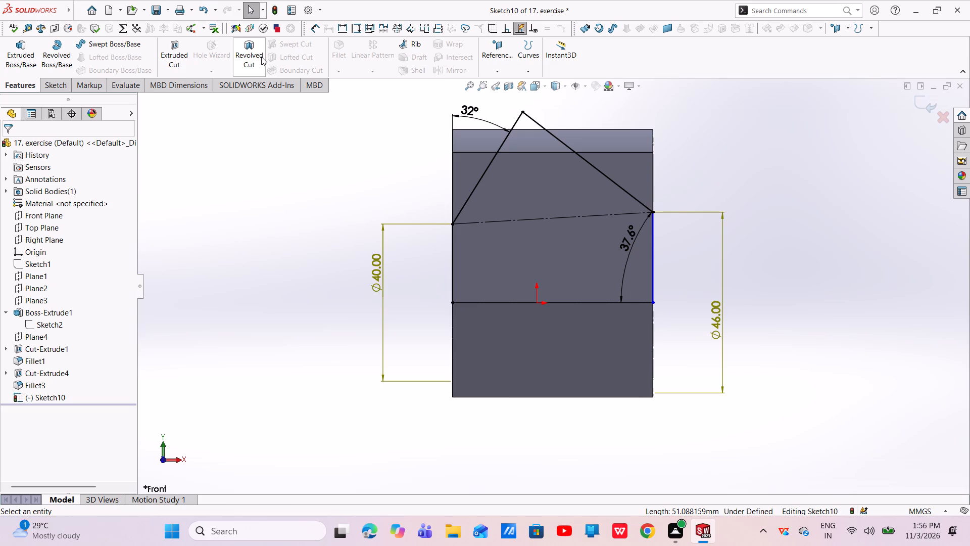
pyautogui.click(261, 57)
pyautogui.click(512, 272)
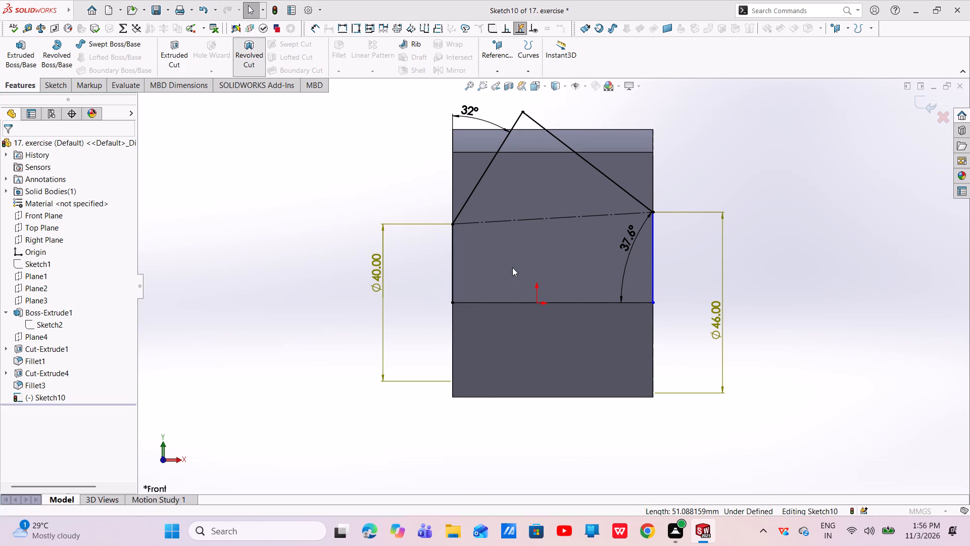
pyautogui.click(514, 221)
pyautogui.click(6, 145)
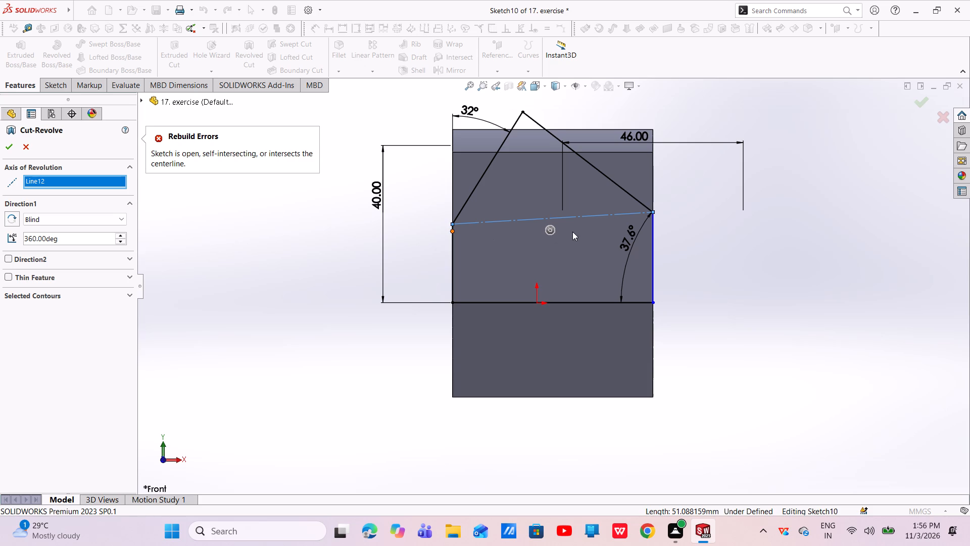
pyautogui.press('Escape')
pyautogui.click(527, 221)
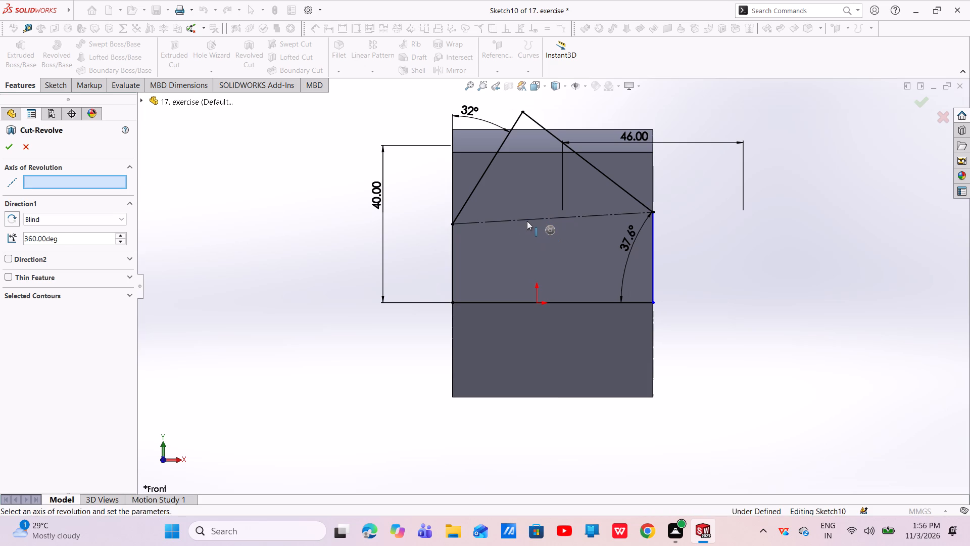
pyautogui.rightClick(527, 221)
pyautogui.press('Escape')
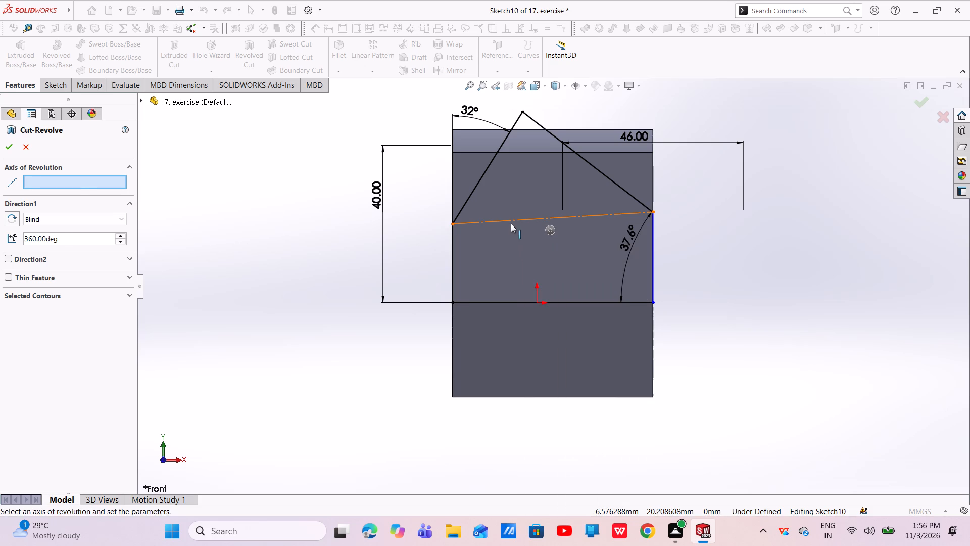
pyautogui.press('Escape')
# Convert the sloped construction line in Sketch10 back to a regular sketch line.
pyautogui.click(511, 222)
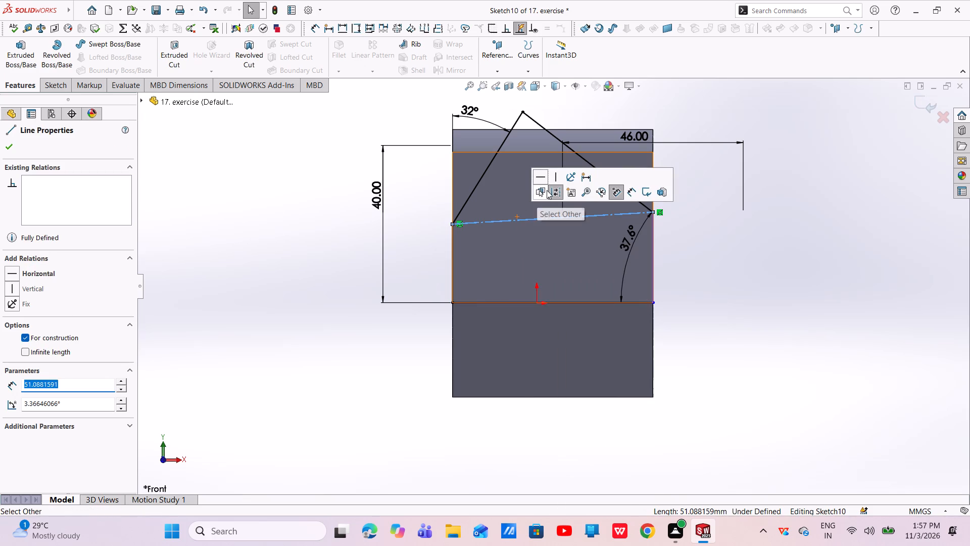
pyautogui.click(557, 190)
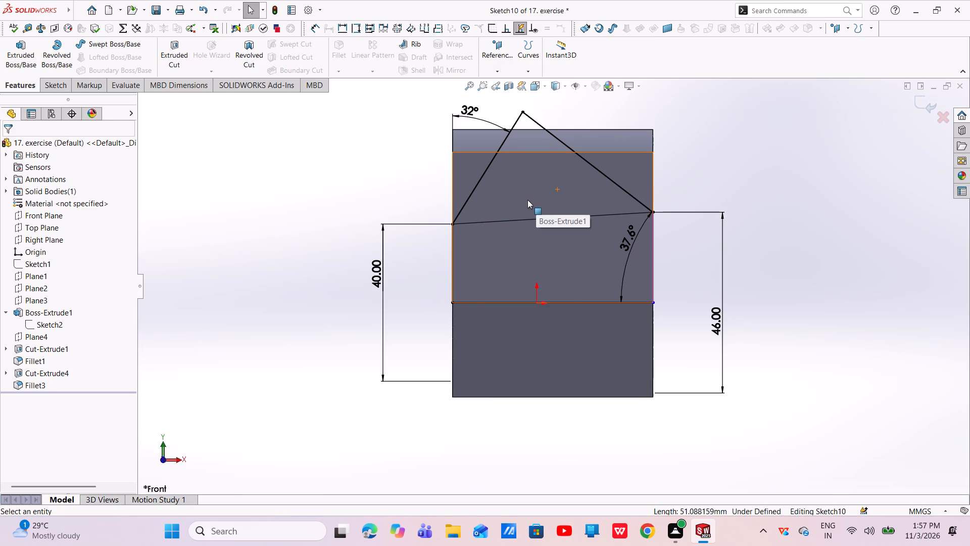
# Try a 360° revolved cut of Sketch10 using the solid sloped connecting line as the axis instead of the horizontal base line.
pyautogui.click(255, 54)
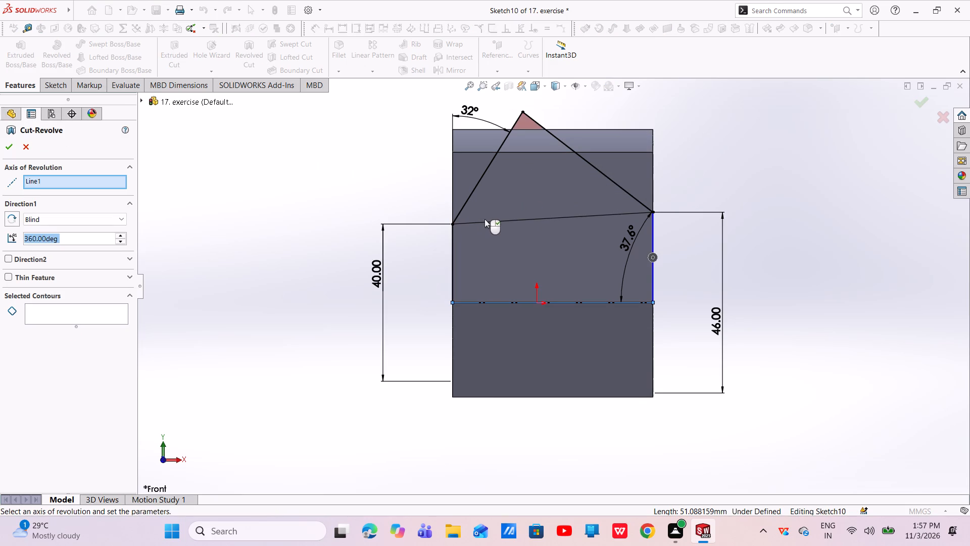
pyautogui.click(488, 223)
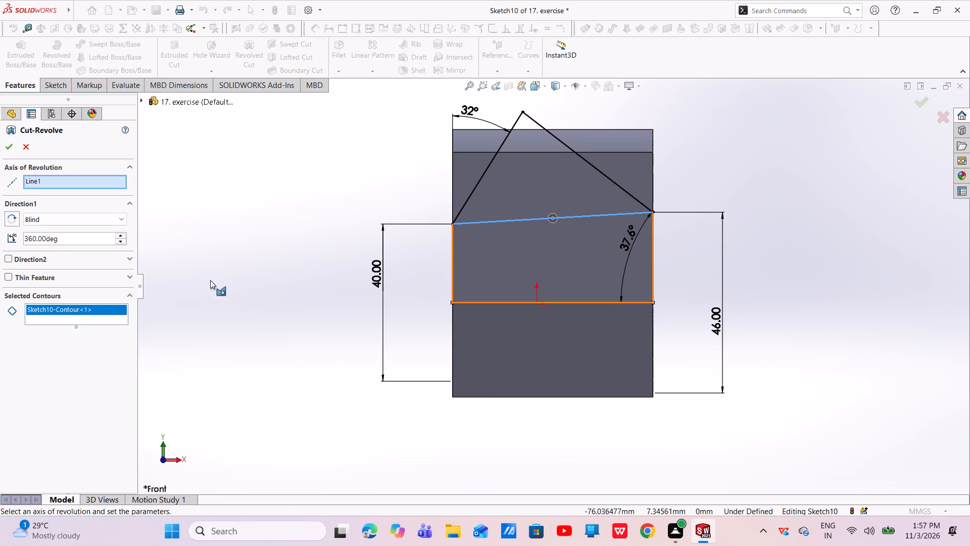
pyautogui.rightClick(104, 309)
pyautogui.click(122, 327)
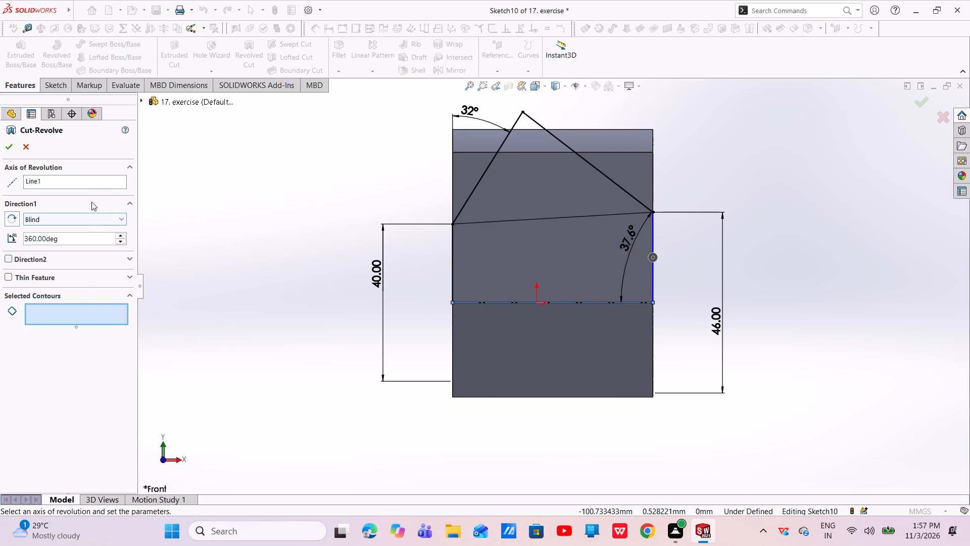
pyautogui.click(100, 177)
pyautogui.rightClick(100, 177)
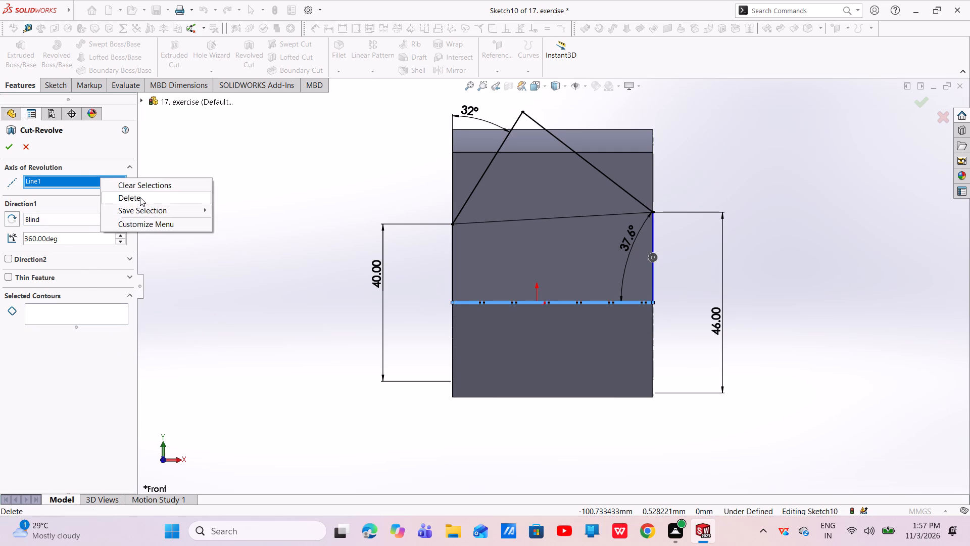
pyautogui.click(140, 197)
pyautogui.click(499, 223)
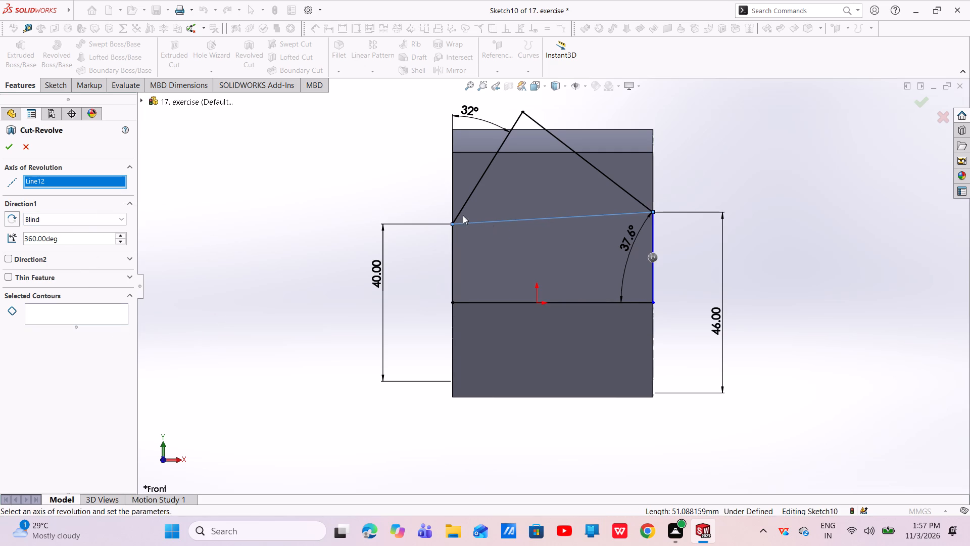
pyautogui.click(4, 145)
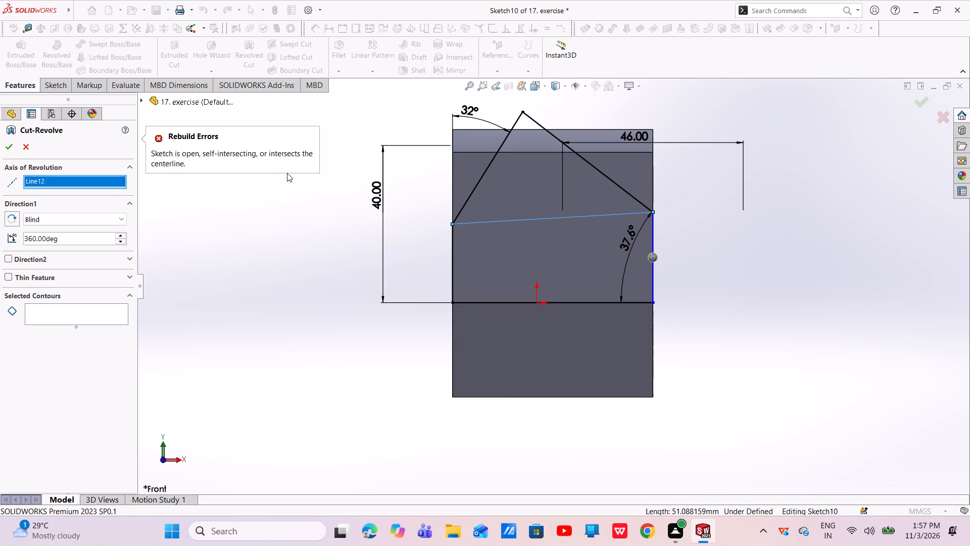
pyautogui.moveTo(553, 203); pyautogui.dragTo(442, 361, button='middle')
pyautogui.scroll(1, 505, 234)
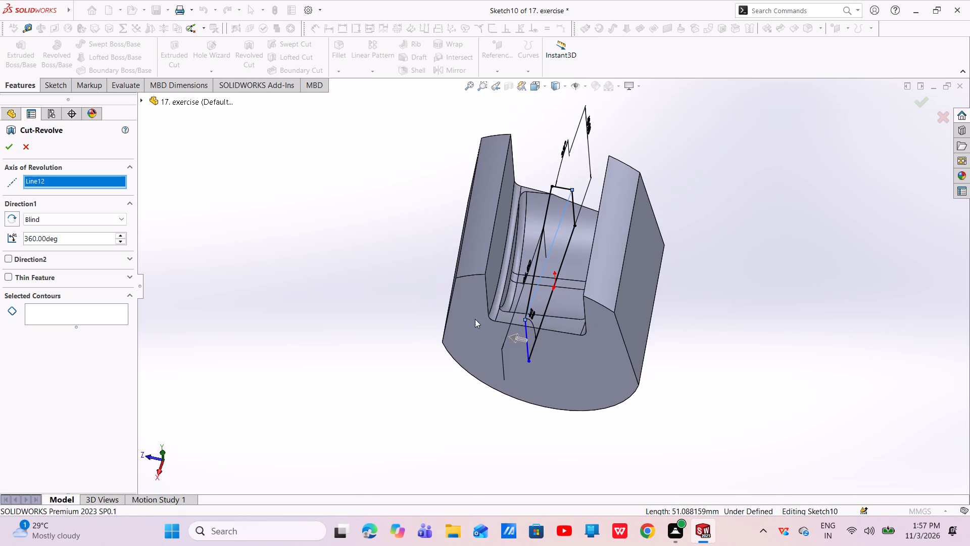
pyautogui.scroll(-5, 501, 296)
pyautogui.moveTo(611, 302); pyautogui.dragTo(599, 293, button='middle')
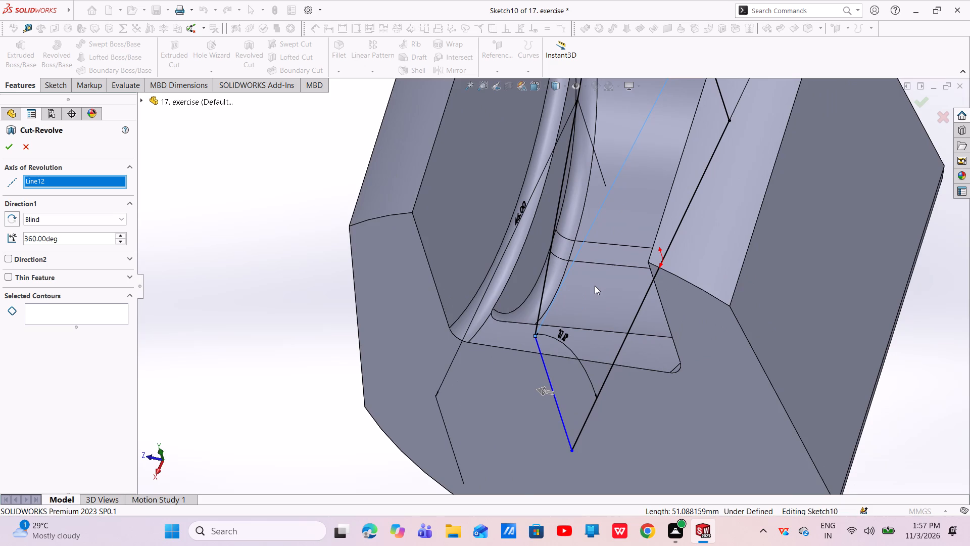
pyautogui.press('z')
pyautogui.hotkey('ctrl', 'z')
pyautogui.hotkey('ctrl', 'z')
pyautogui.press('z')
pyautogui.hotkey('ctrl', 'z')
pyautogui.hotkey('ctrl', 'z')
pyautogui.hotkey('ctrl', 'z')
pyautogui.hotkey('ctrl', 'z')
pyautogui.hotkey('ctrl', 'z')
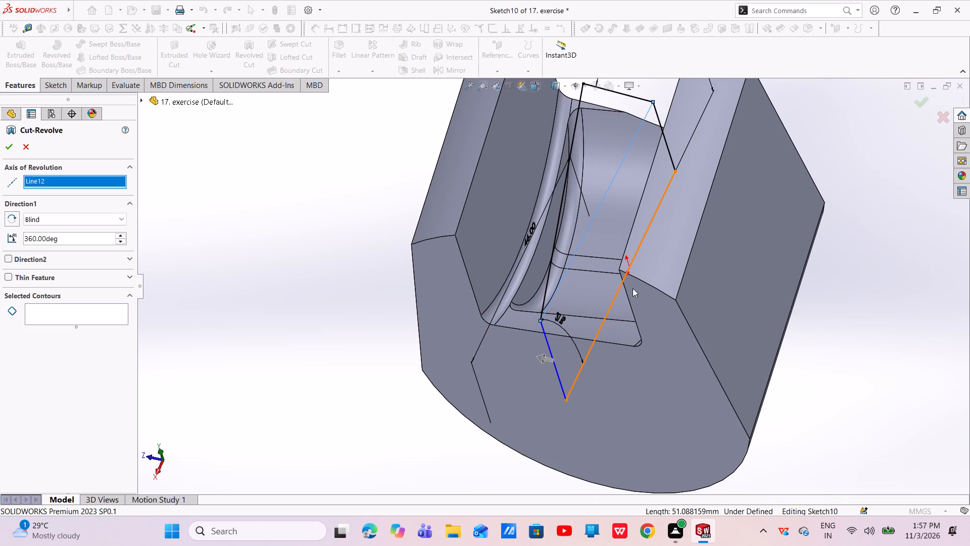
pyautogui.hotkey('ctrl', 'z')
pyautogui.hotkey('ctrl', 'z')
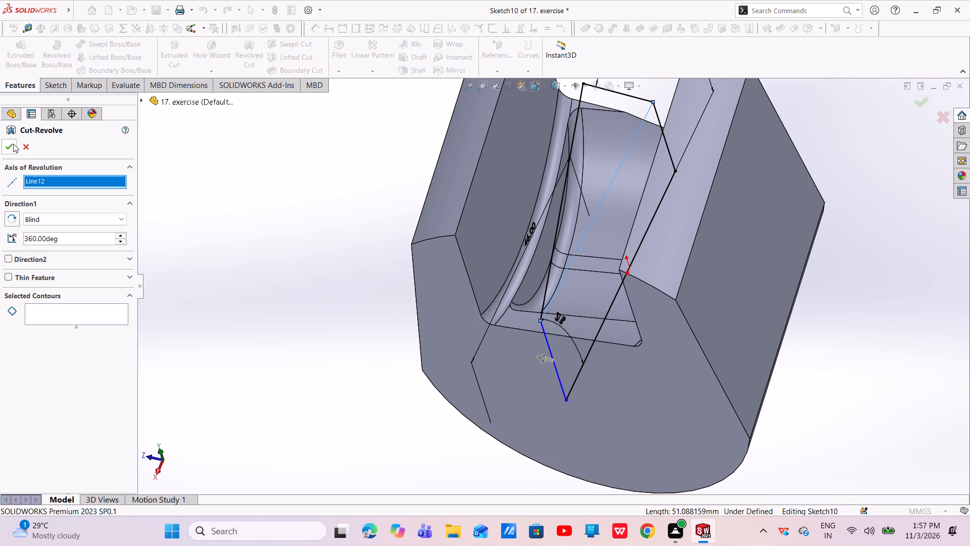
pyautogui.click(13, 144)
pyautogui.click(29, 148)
# Undo the work through Sketch10, Fillet3 and Cut-Extrude4 back to the freehand slot in Sketch4, and exit the sketch.
pyautogui.hotkey('ctrl', 'z')
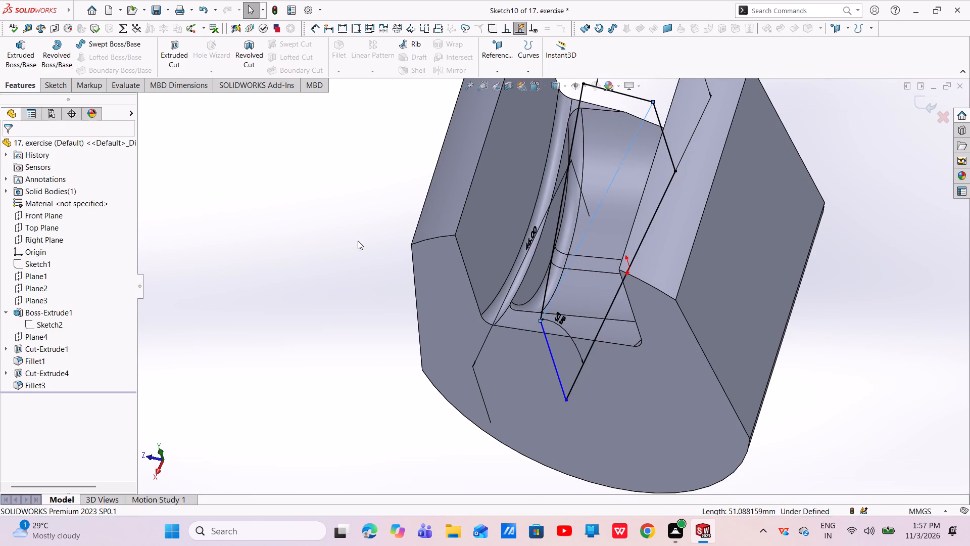
pyautogui.hotkey('ctrl', 'z')
pyautogui.hotkey('ctrl', 'z')
pyautogui.hotkey('ctrl', 'z')
pyautogui.hotkey('ctrl', 'z')
pyautogui.hotkey('ctrl', 'z')
pyautogui.hotkey('ctrl', 'z')
pyautogui.hotkey('ctrl', 'z')
pyautogui.hotkey('ctrl', 'z')
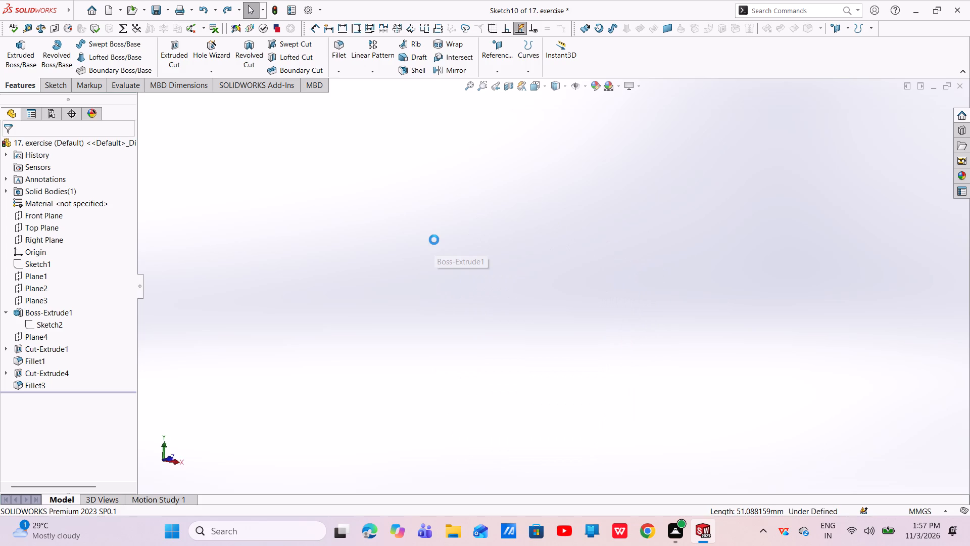
pyautogui.hotkey('ctrl', 'z')
pyautogui.hotkey('ctrl', 'z')
pyautogui.hotkey('ctrl', 'z')
pyautogui.hotkey('ctrl', 'z')
pyautogui.hotkey('ctrl', 'z')
pyautogui.hotkey('ctrl', 'z')
pyautogui.hotkey('ctrl', 'z')
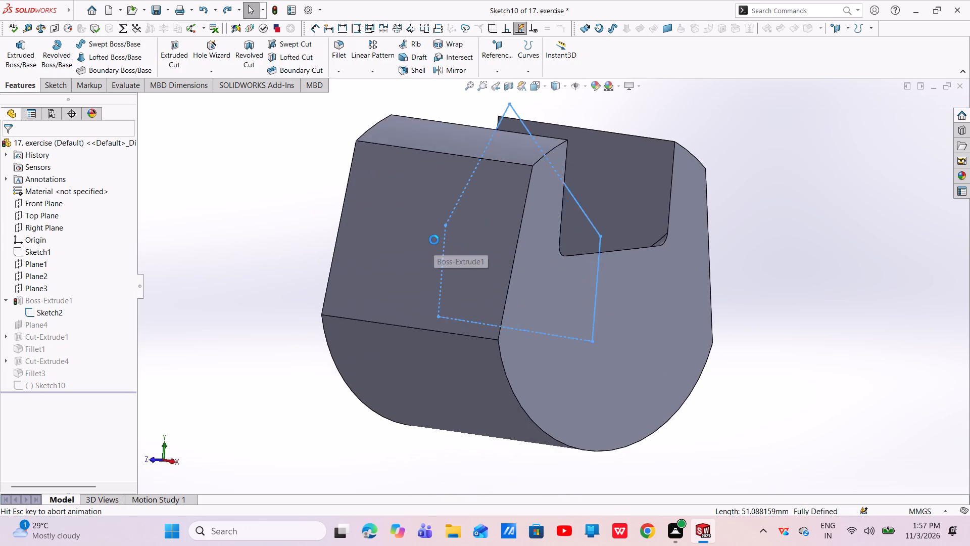
pyautogui.hotkey('ctrl', 'z')
pyautogui.hotkey('ctrl', 'z')
pyautogui.hotkey('ctrl', 'z')
pyautogui.hotkey('ctrl', 'z')
pyautogui.hotkey('ctrl', 'z')
pyautogui.hotkey('ctrl', 'z')
pyautogui.hotkey('ctrl', 'z')
pyautogui.hotkey('ctrl', 'z')
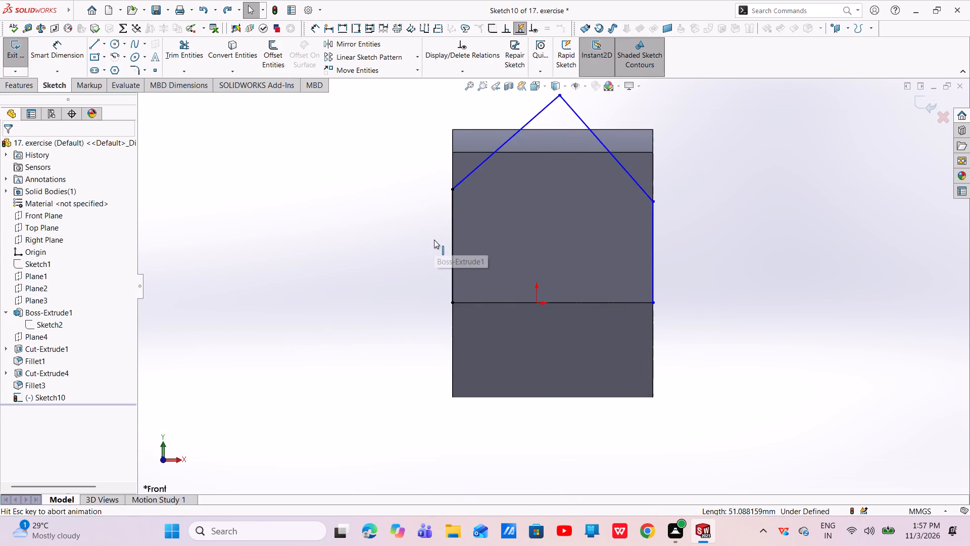
pyautogui.hotkey('ctrl', 'z')
pyautogui.hotkey('ctrl', 'z')
pyautogui.hotkey('ctrl', 'z')
pyautogui.hotkey('ctrl', 'z')
pyautogui.hotkey('ctrl', 'z')
pyautogui.hotkey('ctrl', 'z')
pyautogui.hotkey('ctrl', 'z')
pyautogui.hotkey('ctrl', 'z')
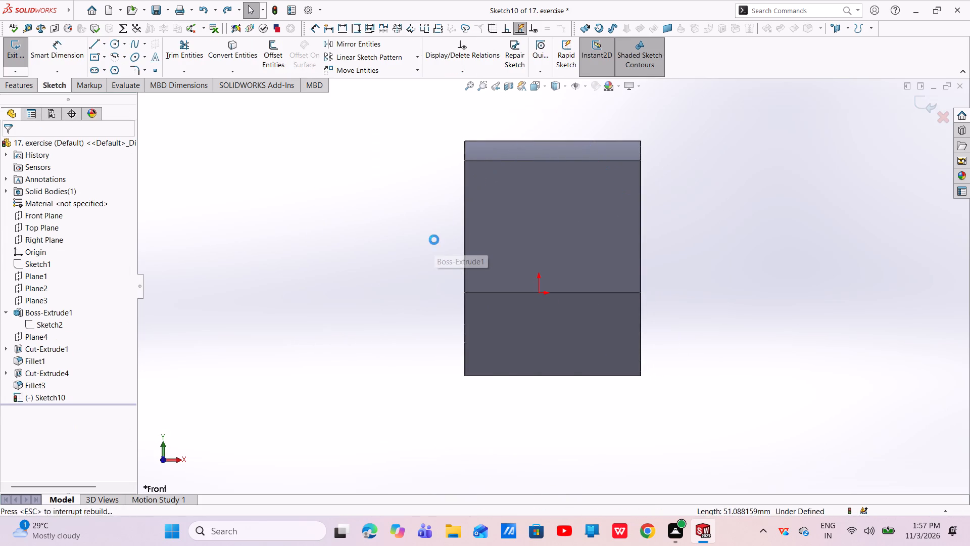
pyautogui.hotkey('ctrl', 'z')
pyautogui.hotkey('ctrl', 'z')
pyautogui.hotkey('ctrl', 'z')
pyautogui.hotkey('ctrl', 'z')
pyautogui.hotkey('ctrl', 'z')
pyautogui.hotkey('ctrl', 'z')
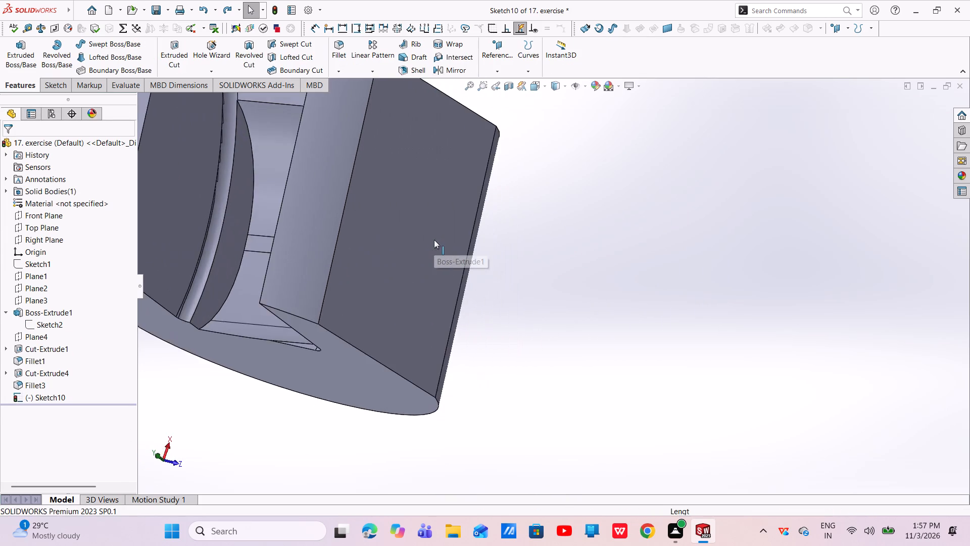
pyautogui.hotkey('ctrl', 'z')
pyautogui.hotkey('ctrl', 'z')
pyautogui.hotkey('ctrl', 'z')
pyautogui.hotkey('ctrl', 'z')
pyautogui.hotkey('ctrl', 'z')
pyautogui.hotkey('ctrl', 'z')
pyautogui.hotkey('ctrl', 'z')
pyautogui.hotkey('ctrl', 'z')
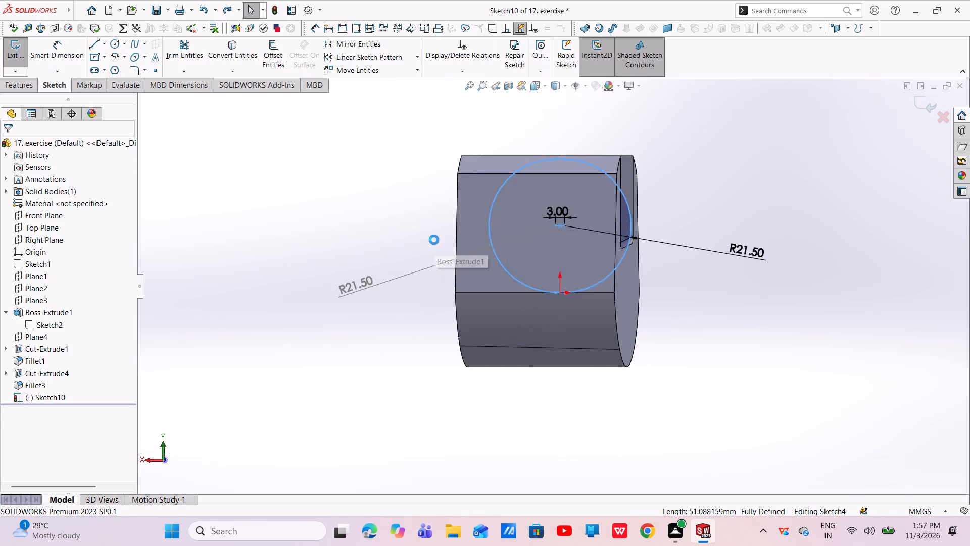
pyautogui.hotkey('ctrl', 'z')
pyautogui.hotkey('ctrl', 'z')
pyautogui.hotkey('ctrl', 'z')
pyautogui.hotkey('ctrl', 'z')
pyautogui.hotkey('ctrl', 'z')
pyautogui.hotkey('ctrl', 'z')
pyautogui.hotkey('ctrl', 'z')
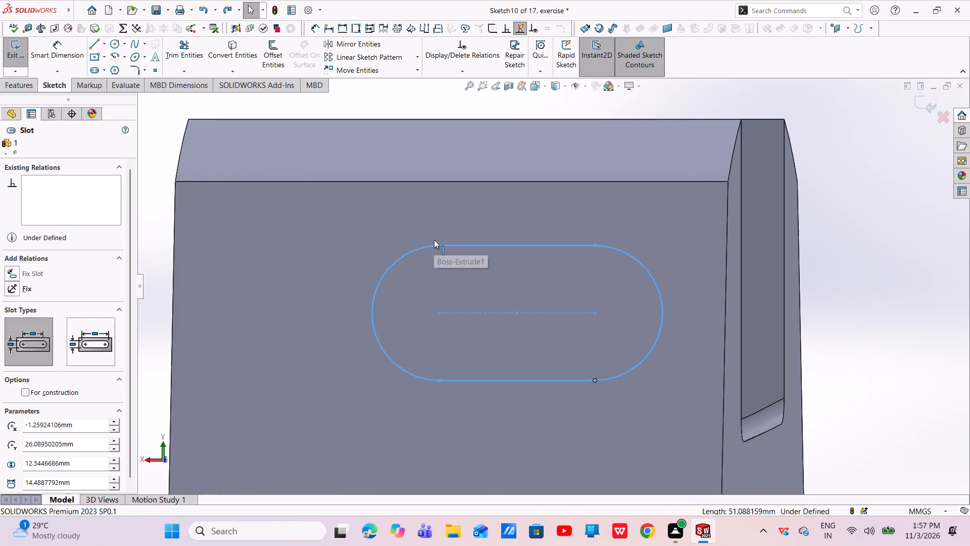
pyautogui.hotkey('ctrl', 'z')
pyautogui.hotkey('ctrl', 'z')
pyautogui.hotkey('ctrl', 'z')
pyautogui.hotkey('ctrl', 'z')
pyautogui.hotkey('ctrl', 'z')
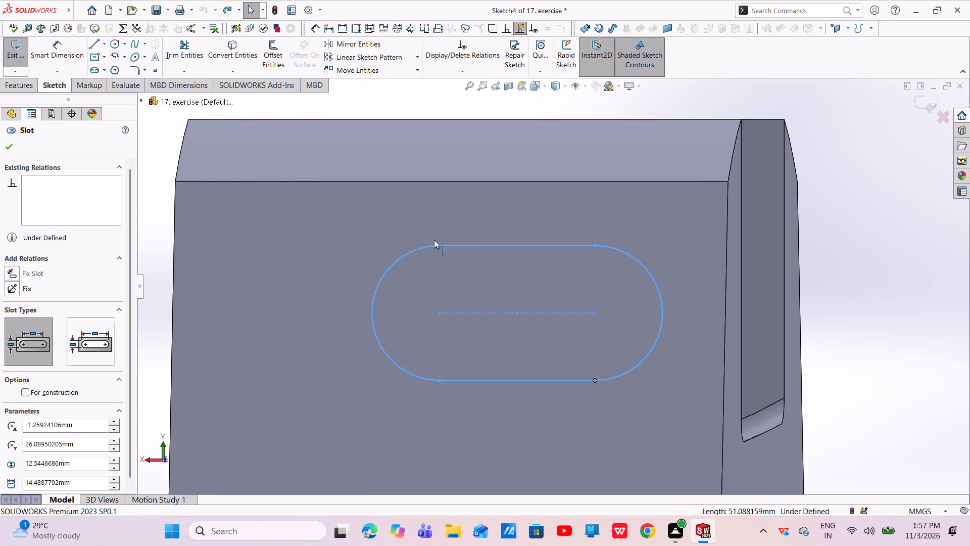
pyautogui.hotkey('ctrl', 'z')
pyautogui.click(7, 149)
pyautogui.hotkey('ctrl', 'z')
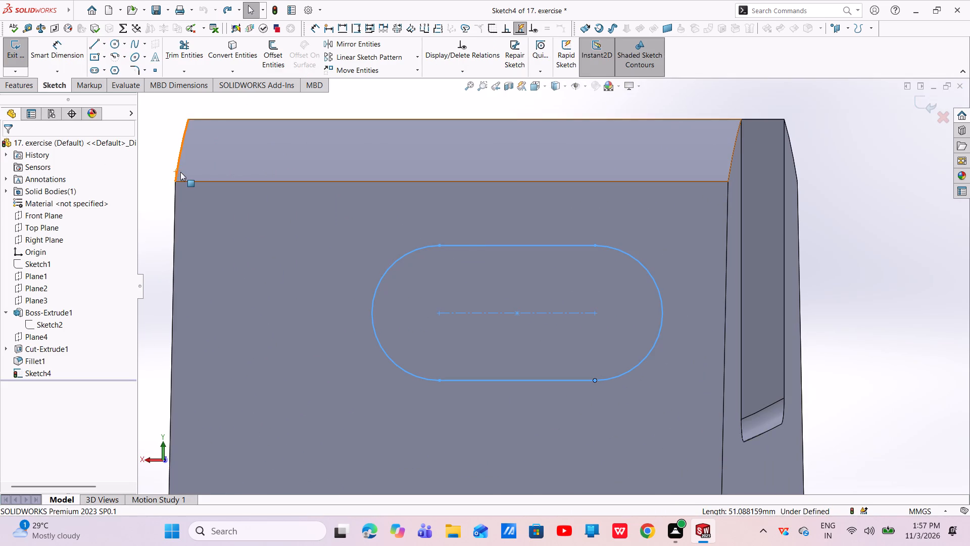
pyautogui.hotkey('ctrl', 'z')
pyautogui.hotkey('ctrl', 'z')
pyautogui.hotkey('ctrl', 'z')
pyautogui.hotkey('ctrl', 'z')
pyautogui.scroll(4, 371, 270)
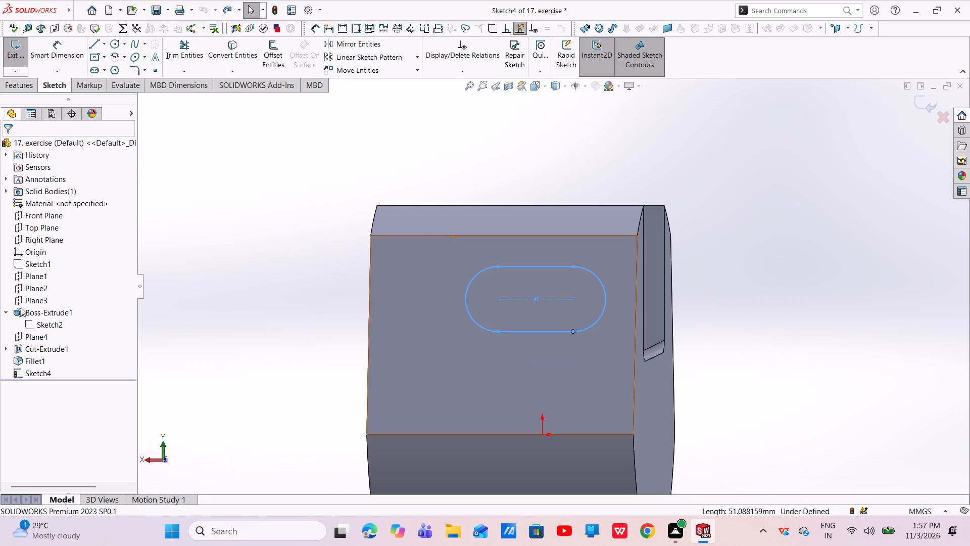
pyautogui.click(925, 112)
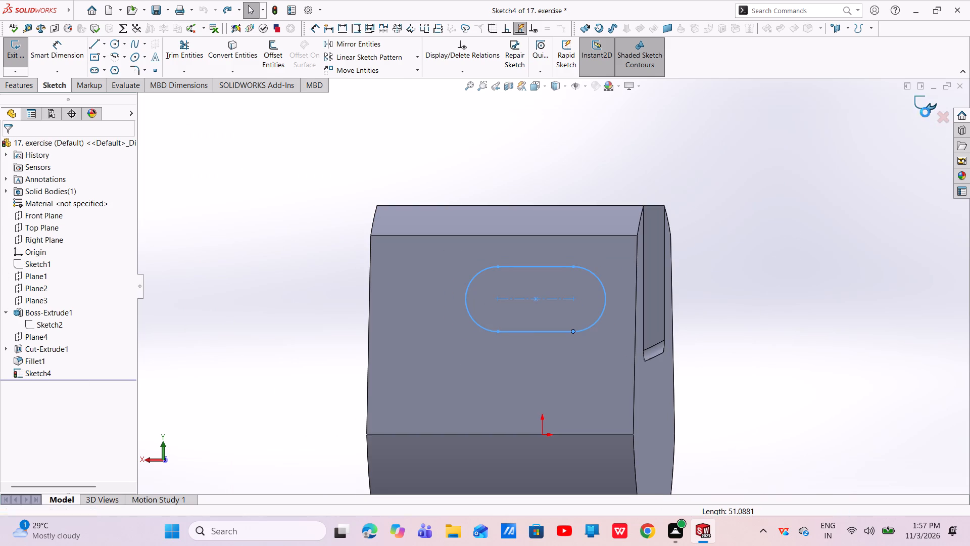
pyautogui.hotkey('ctrl', 'z')
pyautogui.hotkey('ctrl', 'z')
pyautogui.hotkey('ctrl', 'z')
pyautogui.hotkey('ctrl', 'z')
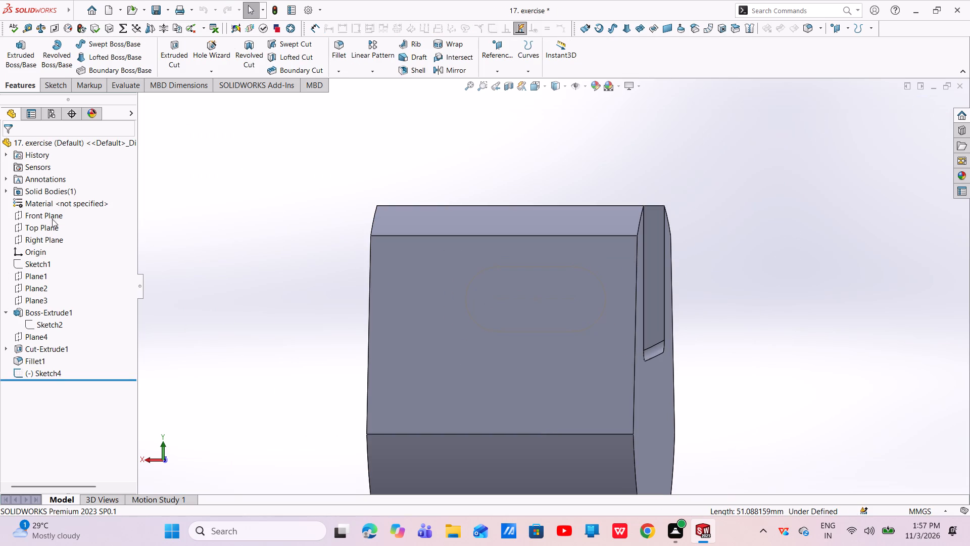
# Delete Sketch4 with the straight slot from the part.
pyautogui.click(48, 371)
pyautogui.rightClick(49, 368)
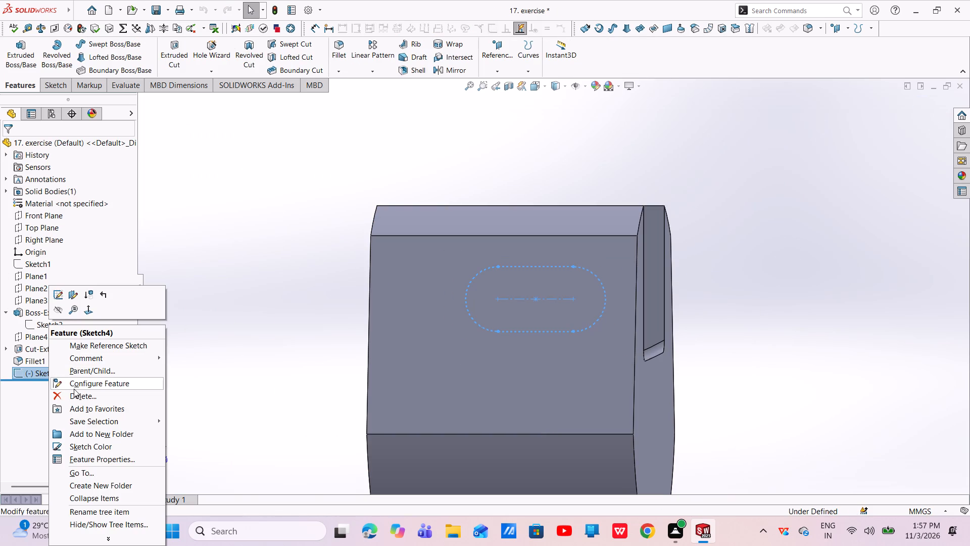
pyautogui.click(75, 397)
pyautogui.click(557, 194)
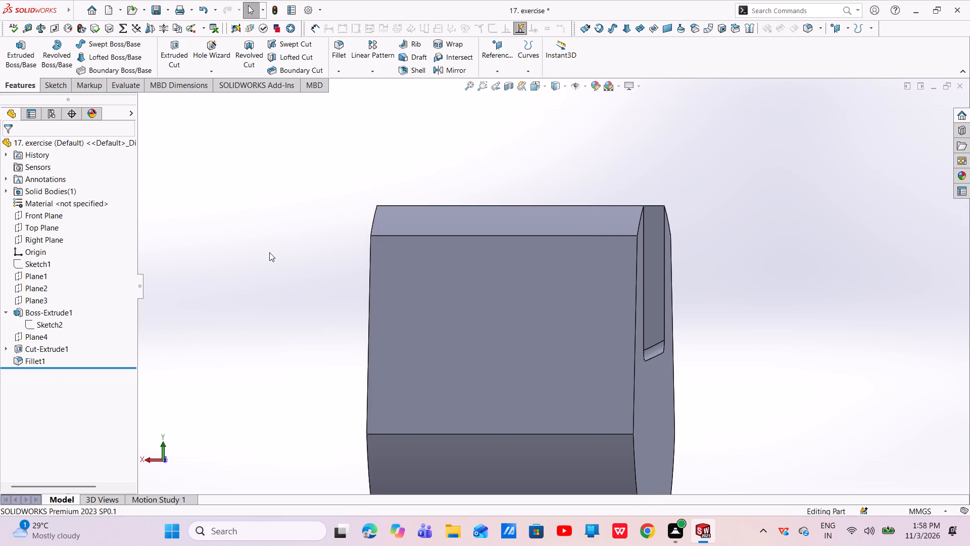
# Delete the Fillet1 feature from the part.
pyautogui.click(36, 361)
pyautogui.rightClick(36, 361)
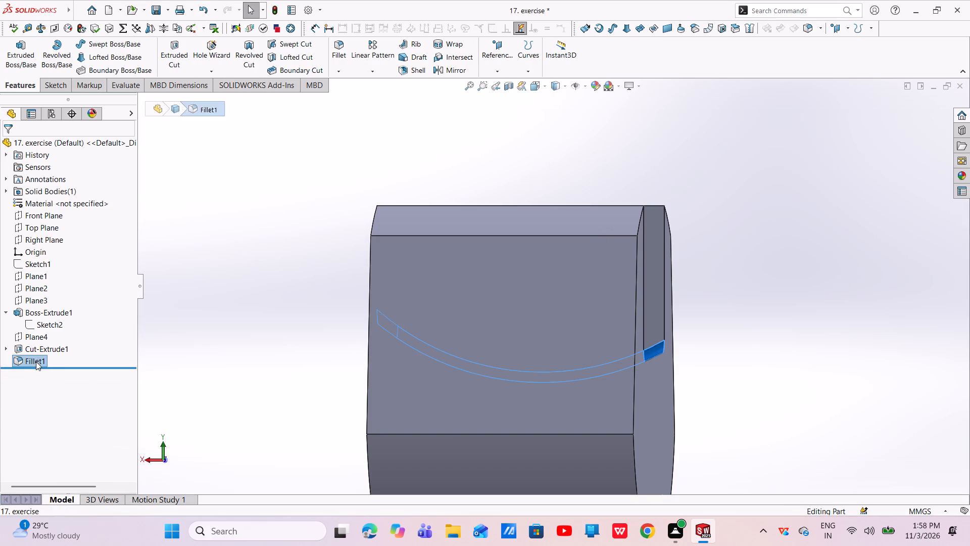
pyautogui.click(67, 385)
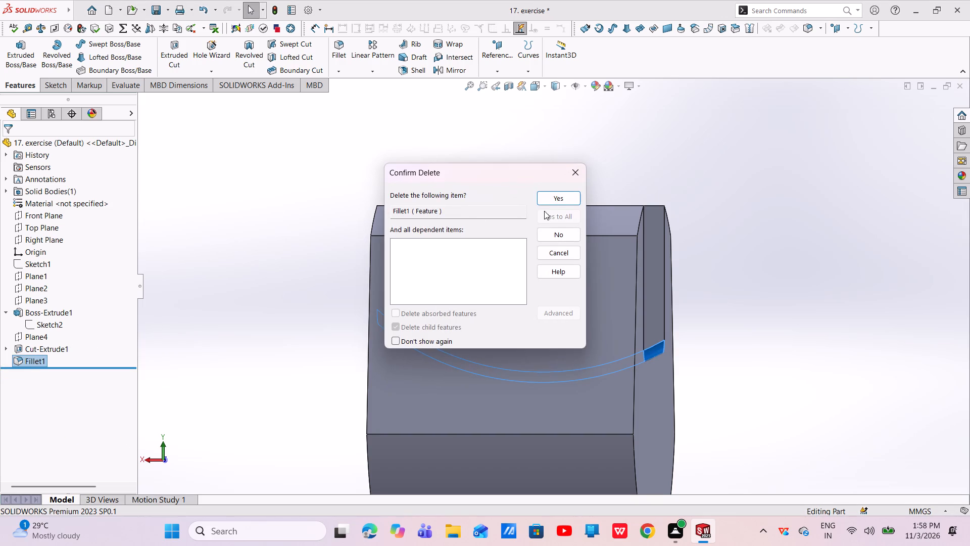
pyautogui.click(554, 200)
# Delete the Cut-Extrude1 feature together with its circle sketch, Sketch3.
pyautogui.rightClick(51, 349)
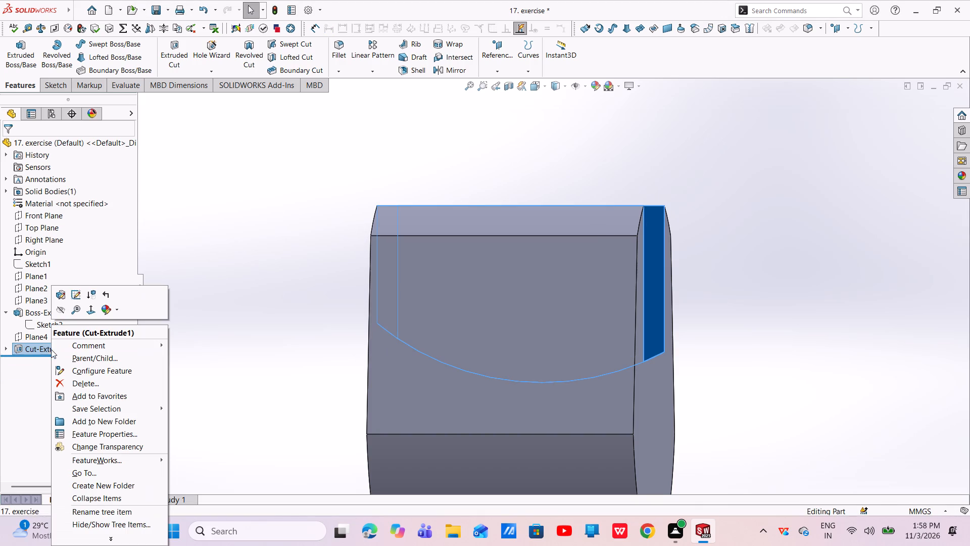
pyautogui.click(70, 383)
pyautogui.click(547, 197)
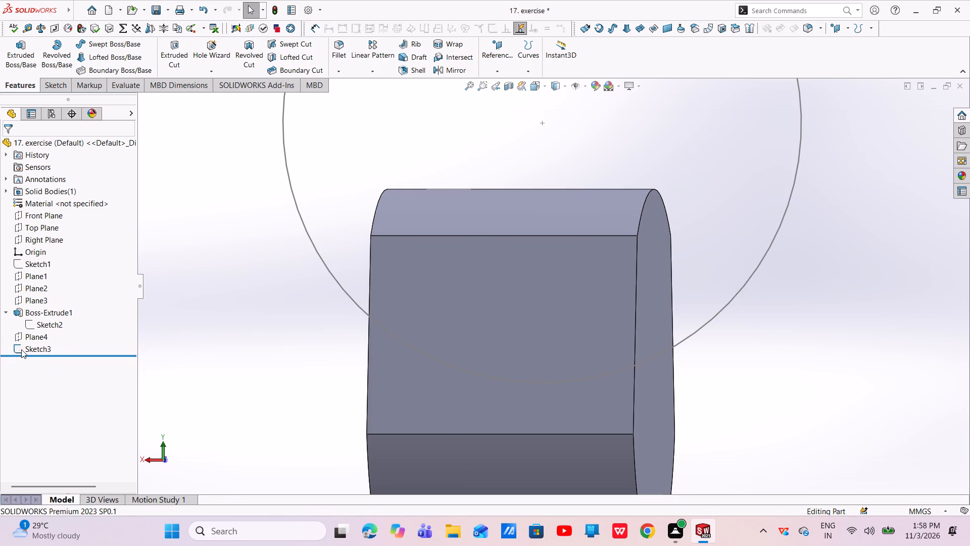
pyautogui.click(21, 349)
pyautogui.rightClick(21, 349)
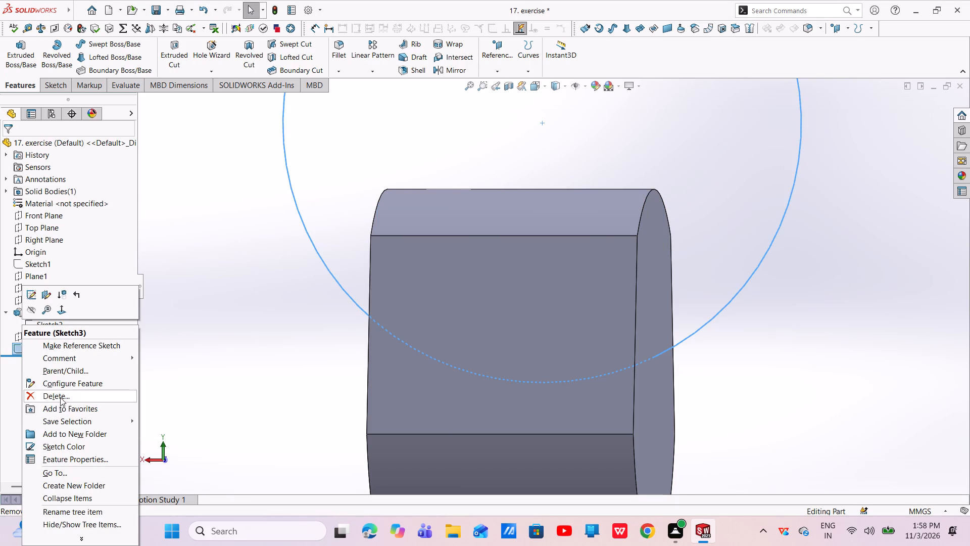
pyautogui.click(61, 396)
pyautogui.click(557, 196)
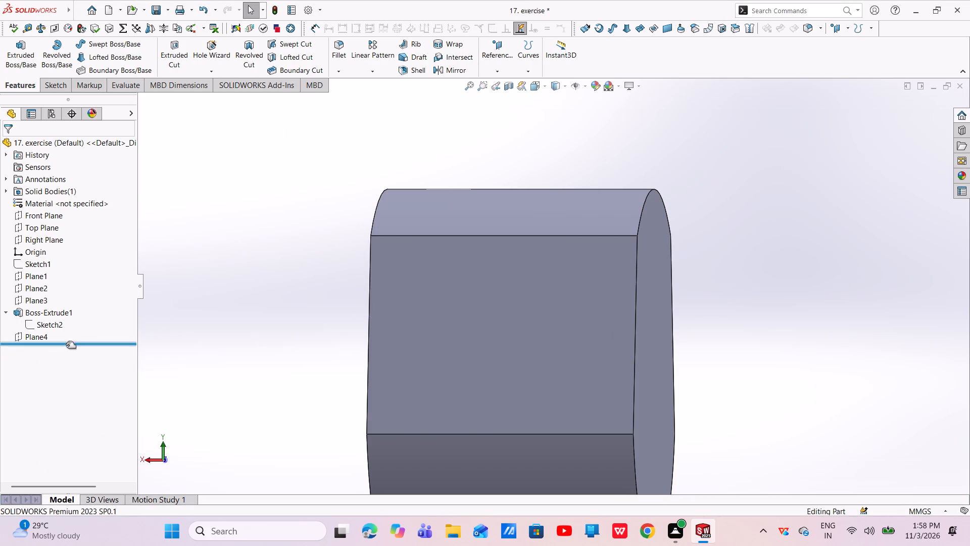
# Delete the reference plane Plane4 from the part.
pyautogui.click(34, 337)
pyautogui.rightClick(34, 337)
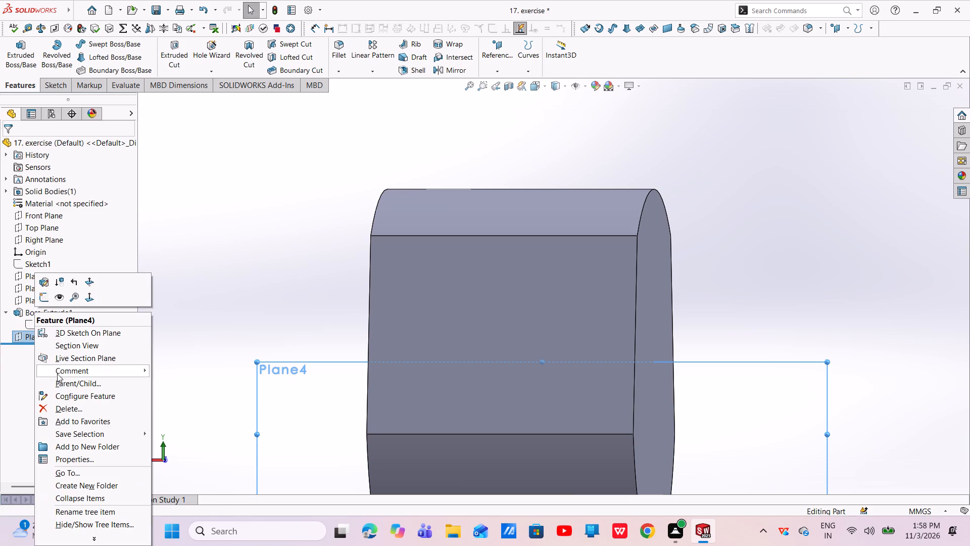
pyautogui.click(67, 408)
pyautogui.click(549, 201)
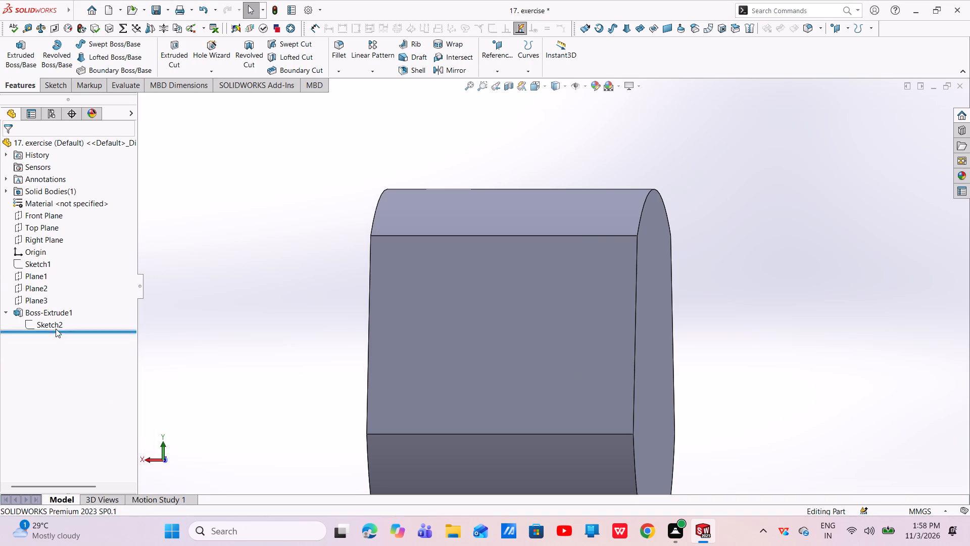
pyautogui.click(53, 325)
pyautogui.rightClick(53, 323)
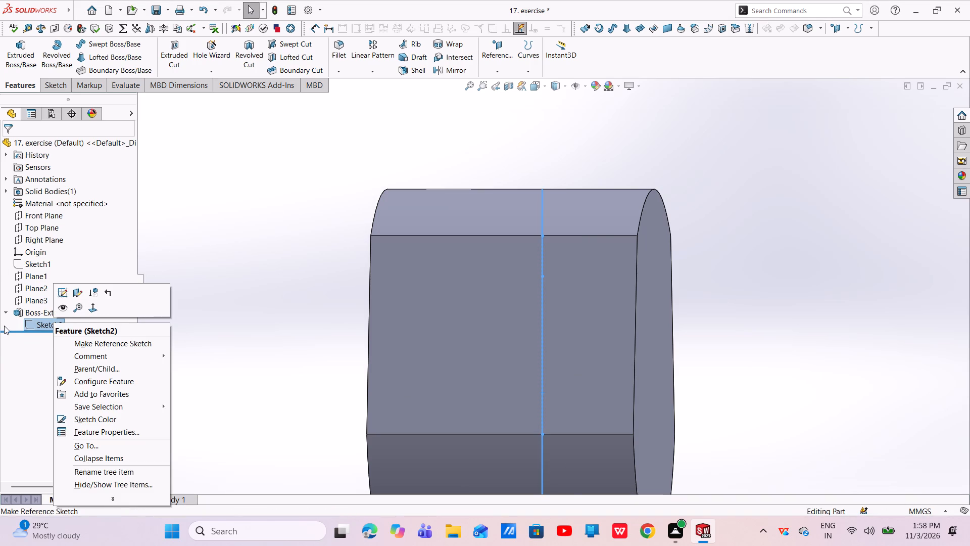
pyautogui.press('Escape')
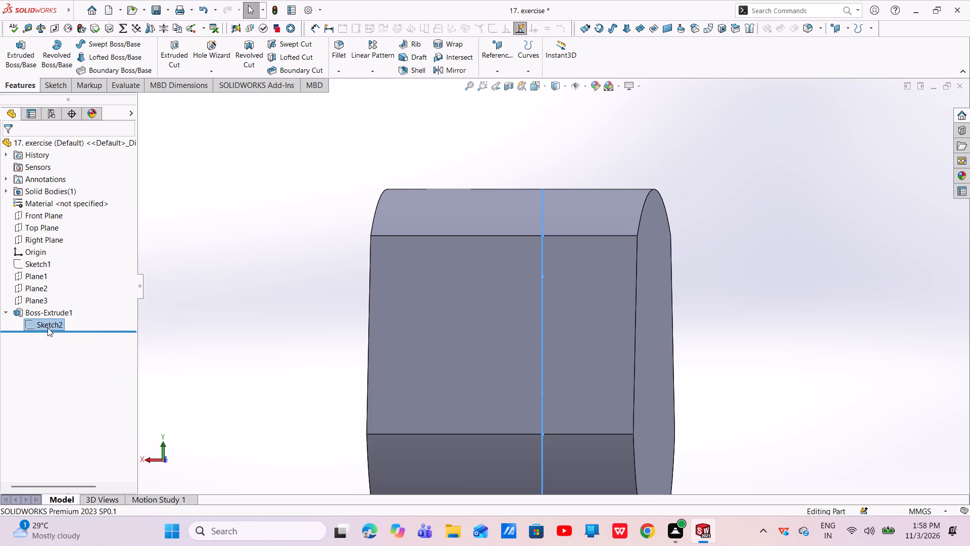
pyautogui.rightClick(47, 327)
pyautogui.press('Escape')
# Delete the Boss-Extrude1 solid feature together with its profile sketch, Sketch2.
pyautogui.click(38, 313)
pyautogui.rightClick(39, 313)
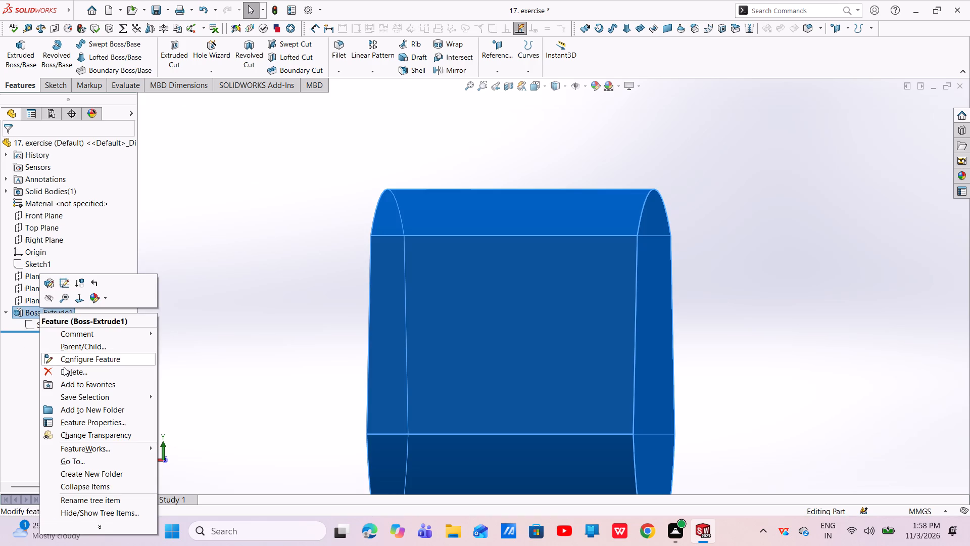
pyautogui.click(66, 370)
pyautogui.click(549, 202)
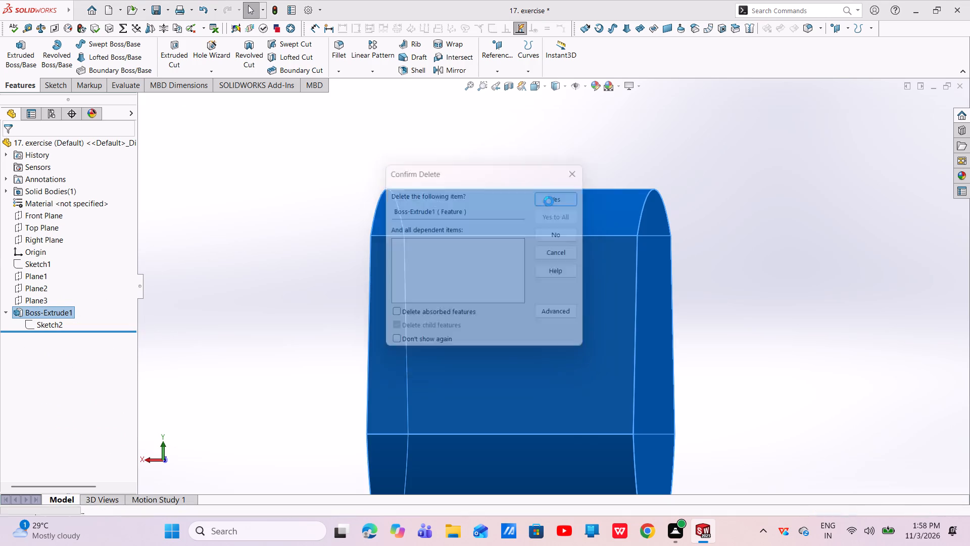
pyautogui.rightClick(33, 300)
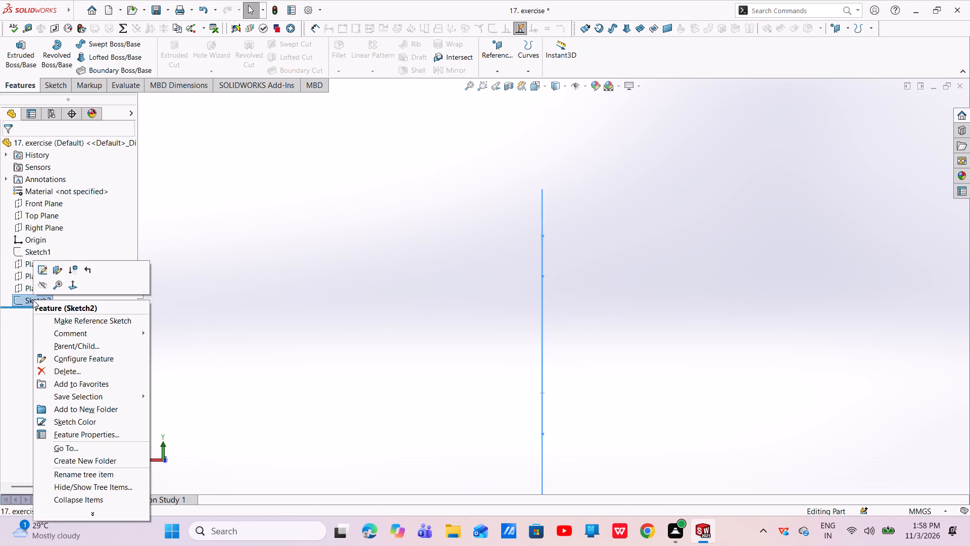
pyautogui.click(65, 375)
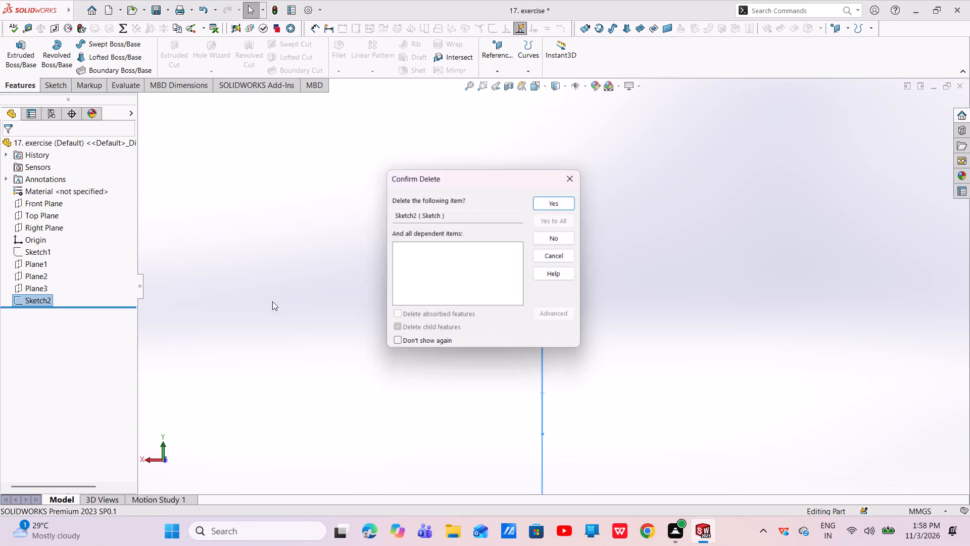
pyautogui.click(558, 200)
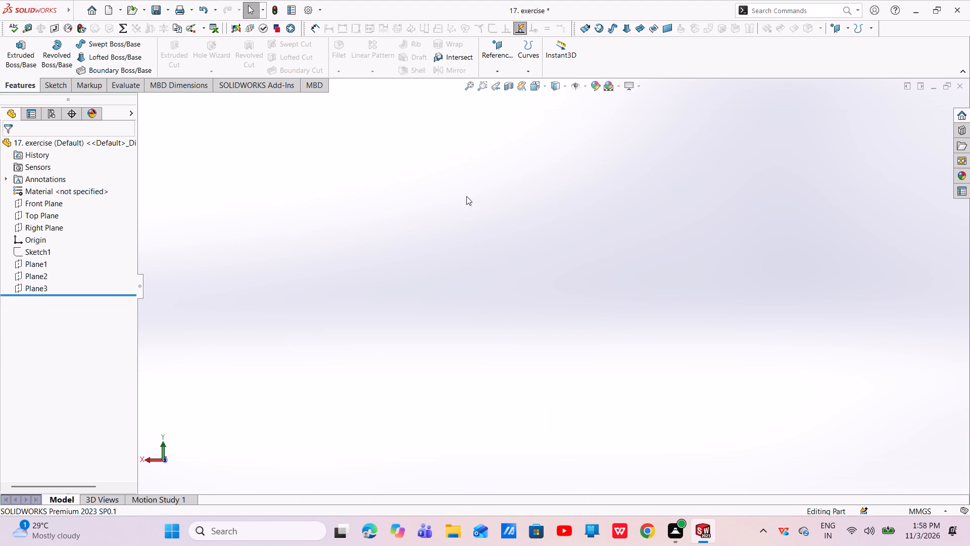
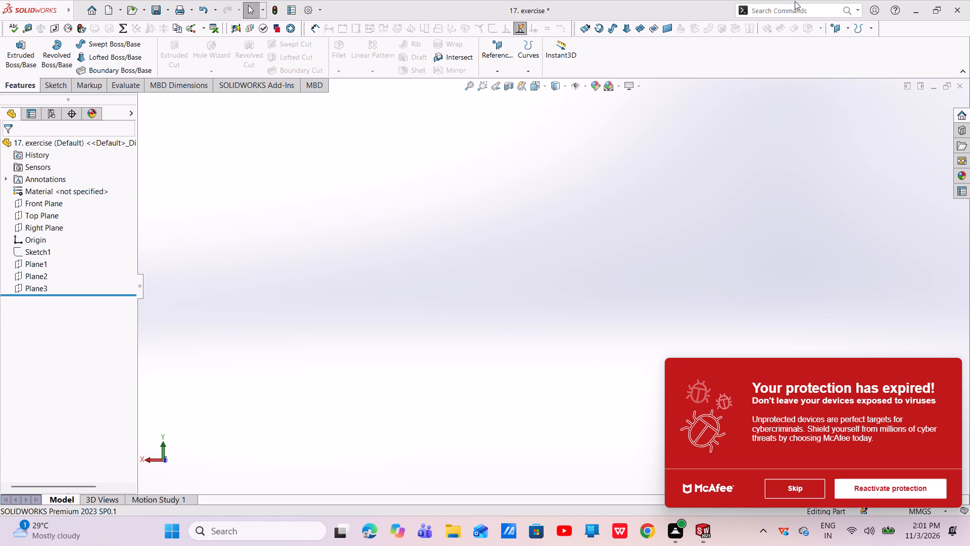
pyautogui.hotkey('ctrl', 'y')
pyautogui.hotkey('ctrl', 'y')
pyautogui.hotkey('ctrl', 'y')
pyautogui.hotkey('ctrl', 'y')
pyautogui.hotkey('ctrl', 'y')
# Dismiss the McAfee protection notification without reactivating the protection.
pyautogui.click(792, 487)
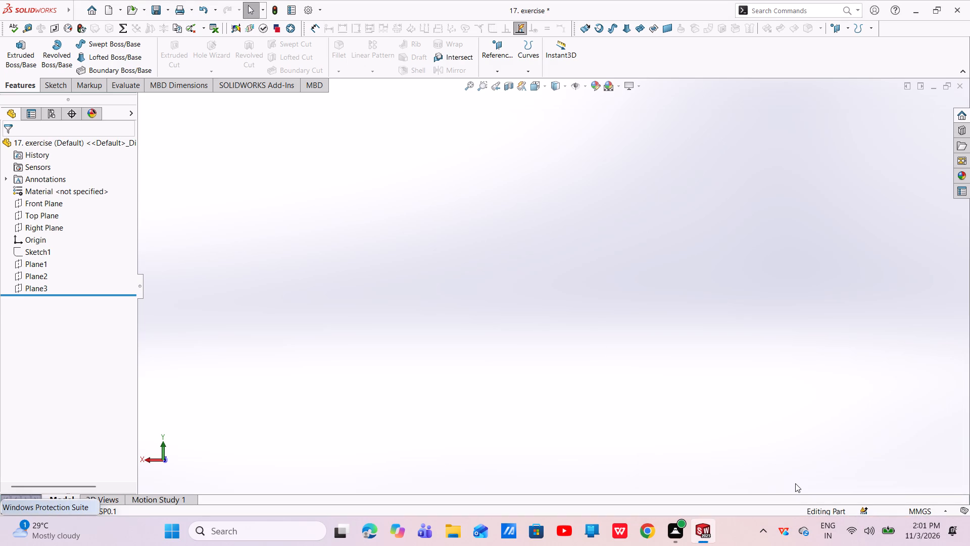
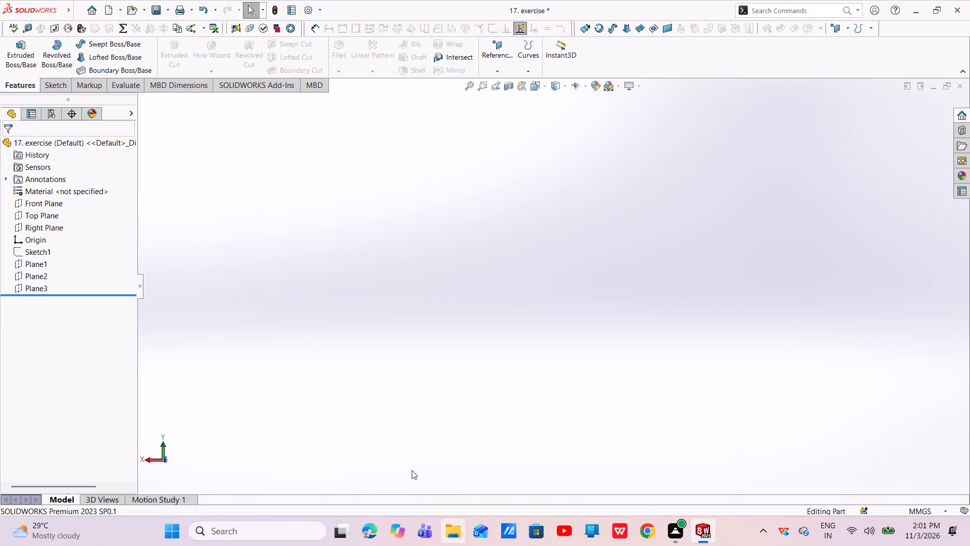
# Delete the reference planes Plane3, Plane2 and Plane1 from the part.
pyautogui.click(45, 286)
pyautogui.rightClick(45, 287)
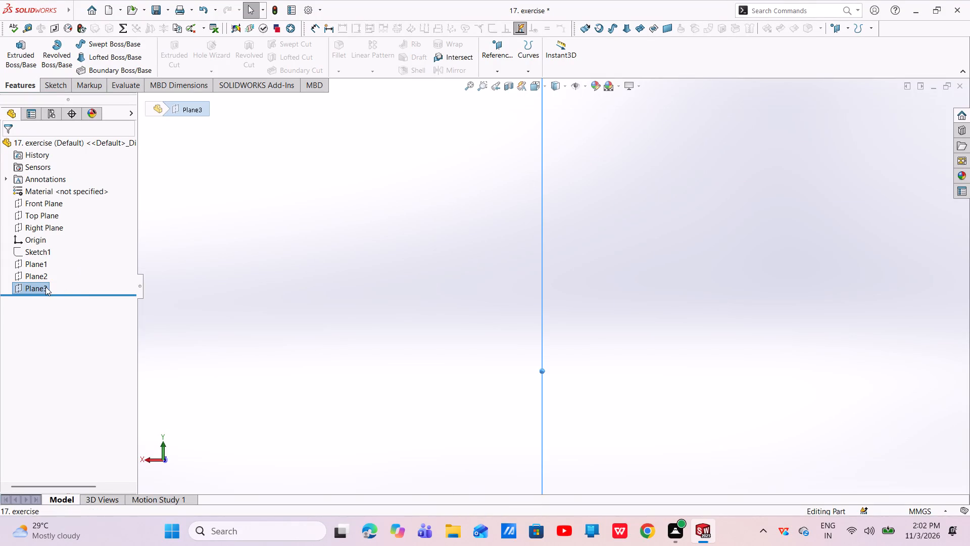
pyautogui.click(68, 368)
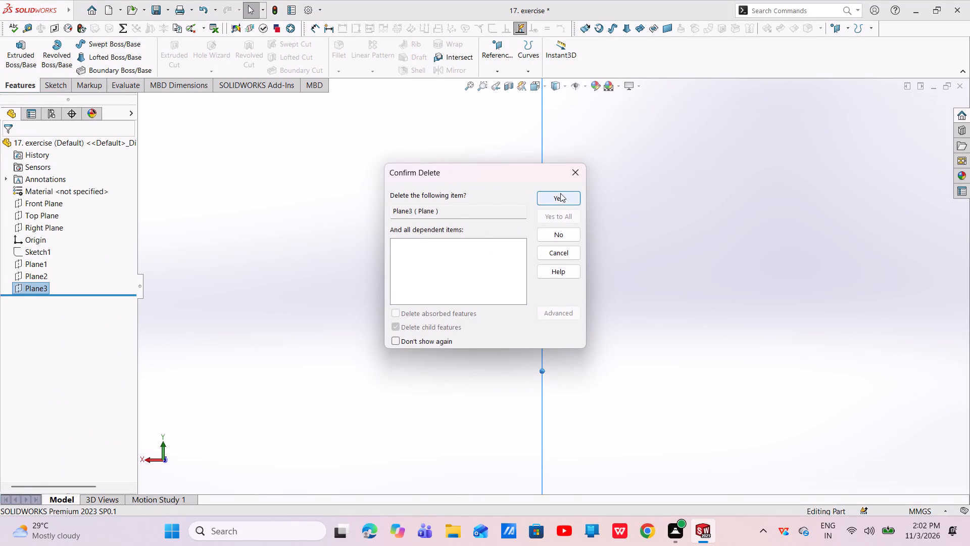
pyautogui.click(560, 193)
pyautogui.click(23, 275)
pyautogui.rightClick(23, 275)
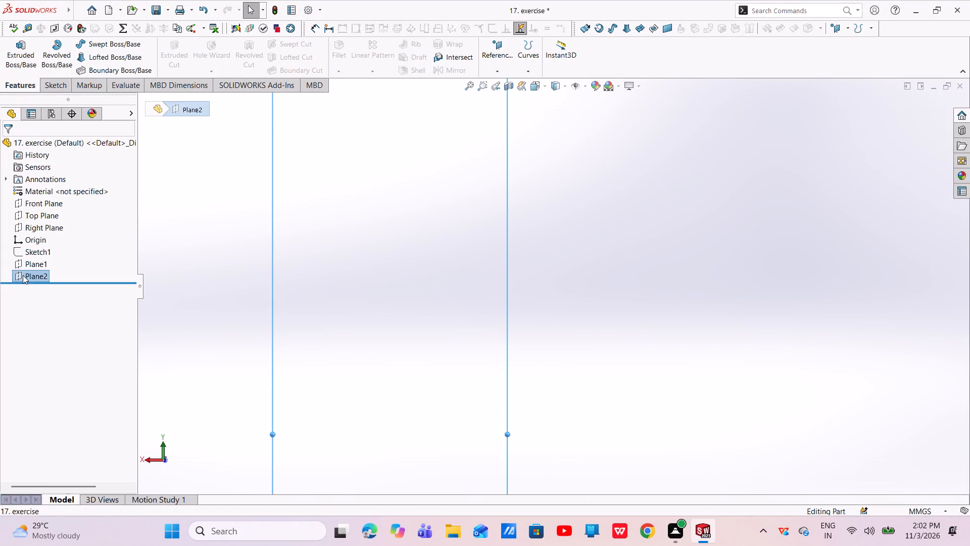
pyautogui.click(57, 355)
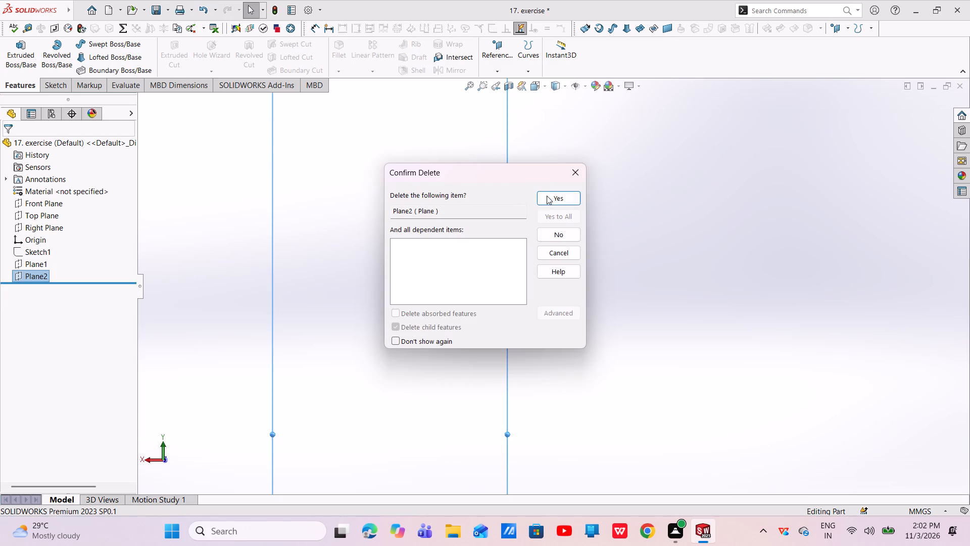
pyautogui.click(548, 196)
pyautogui.rightClick(41, 263)
pyautogui.click(73, 346)
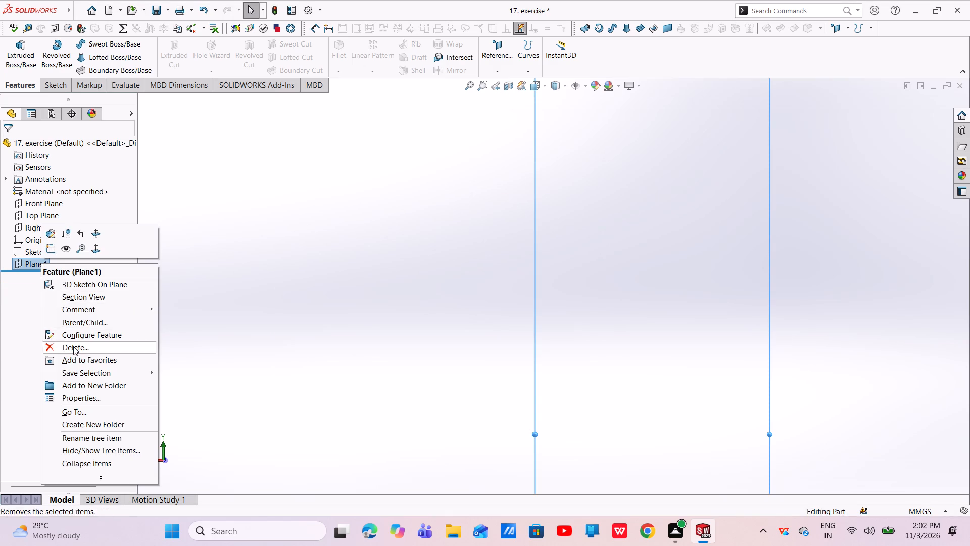
pyautogui.click(543, 199)
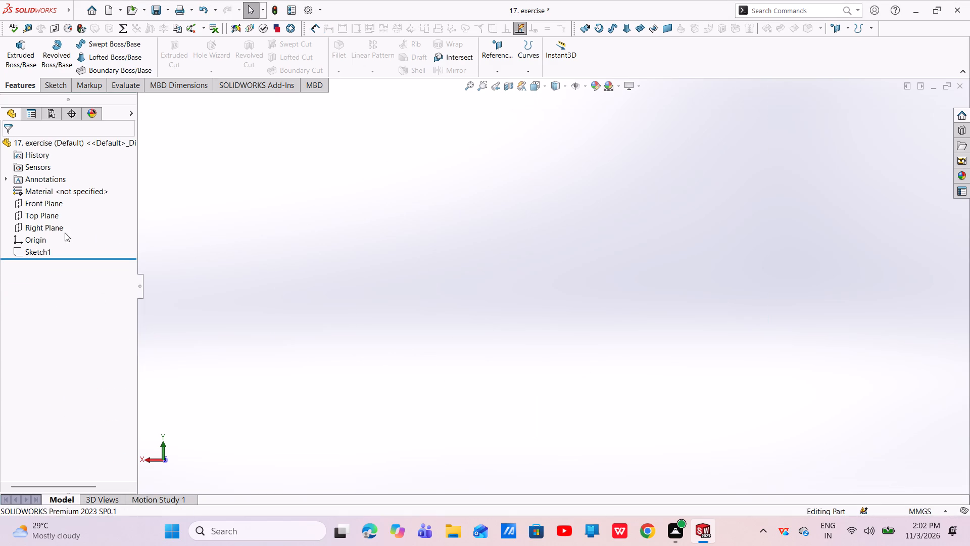
# Delete Sketch1 from the part.
pyautogui.click(57, 218)
pyautogui.click(33, 249)
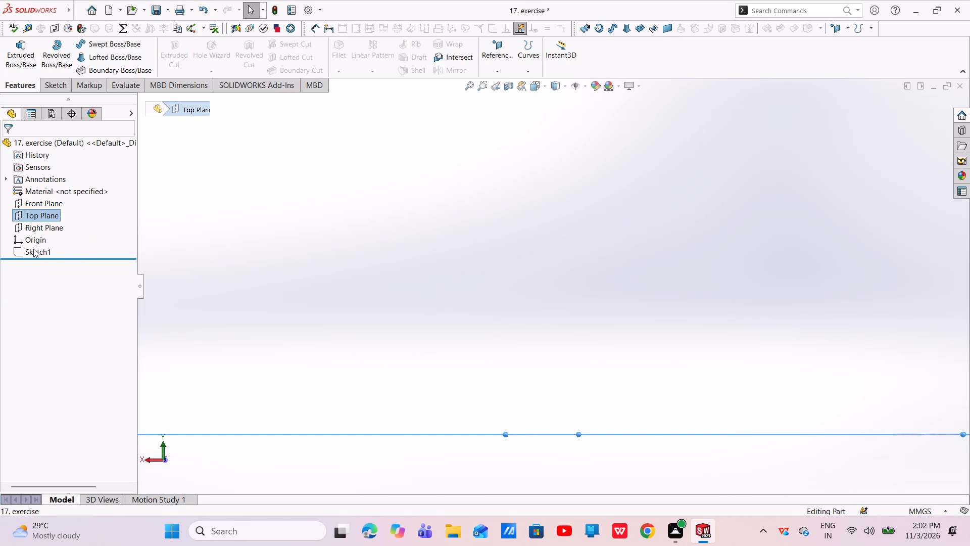
pyautogui.rightClick(33, 249)
pyautogui.click(68, 325)
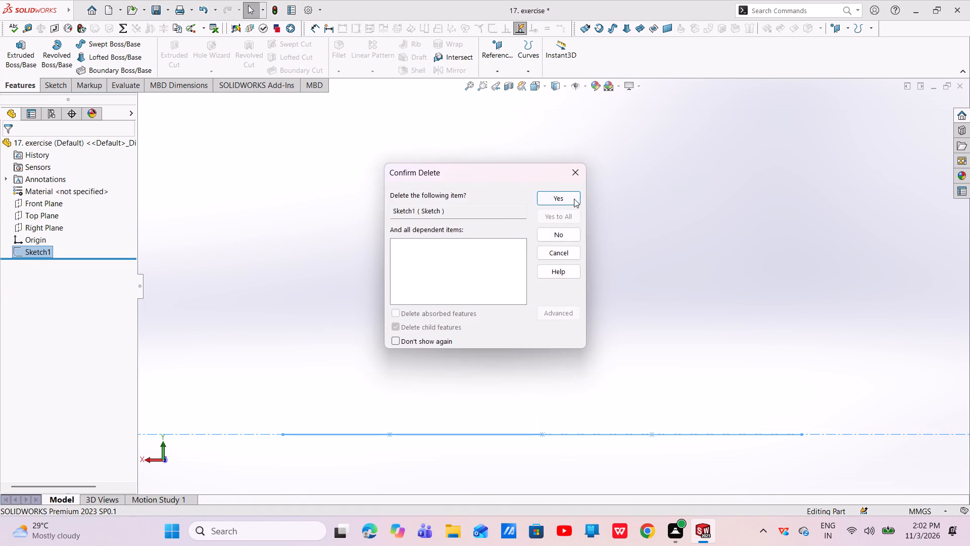
pyautogui.click(573, 199)
# Start a sketch on the Top Plane and draw a horizontal centerline about 115 mm long through the origin.
pyautogui.click(36, 212)
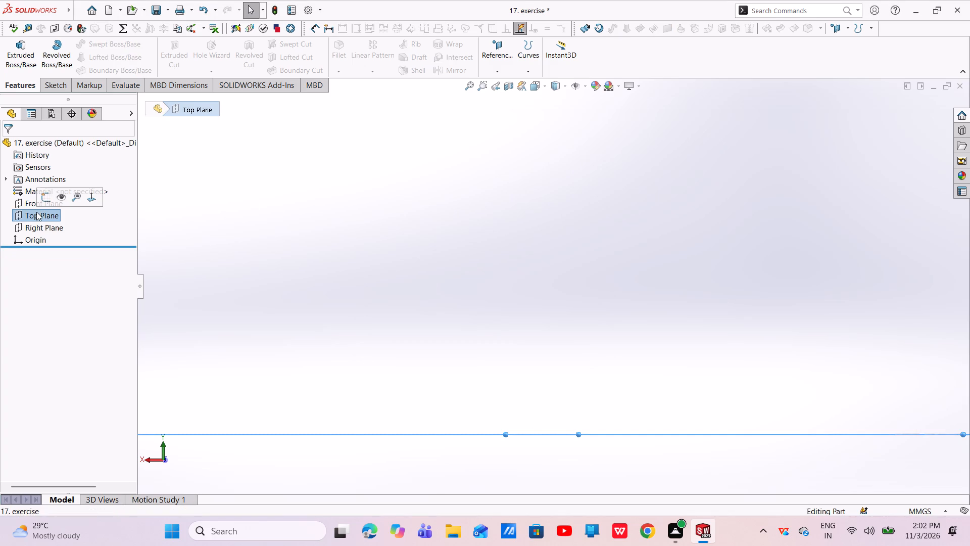
pyautogui.click(50, 192)
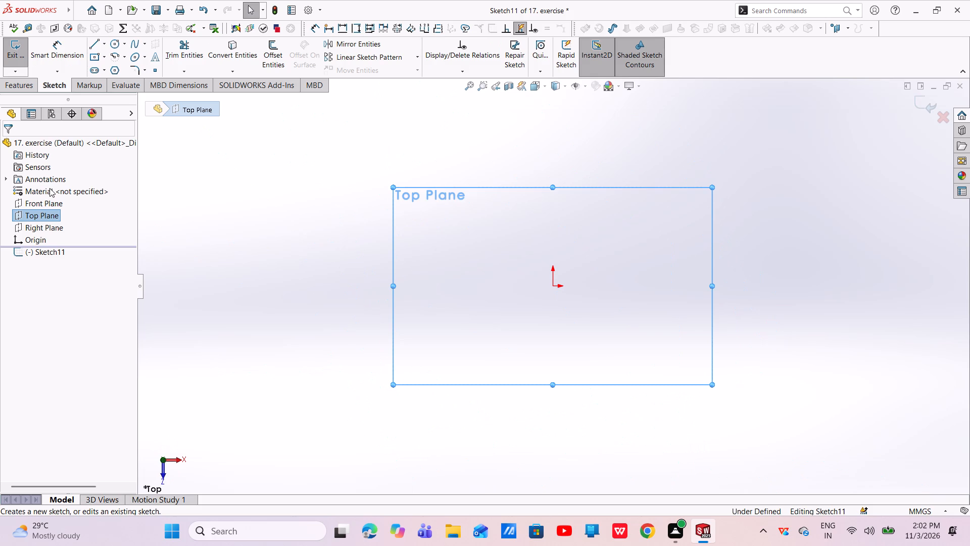
pyautogui.click(104, 45)
pyautogui.click(100, 68)
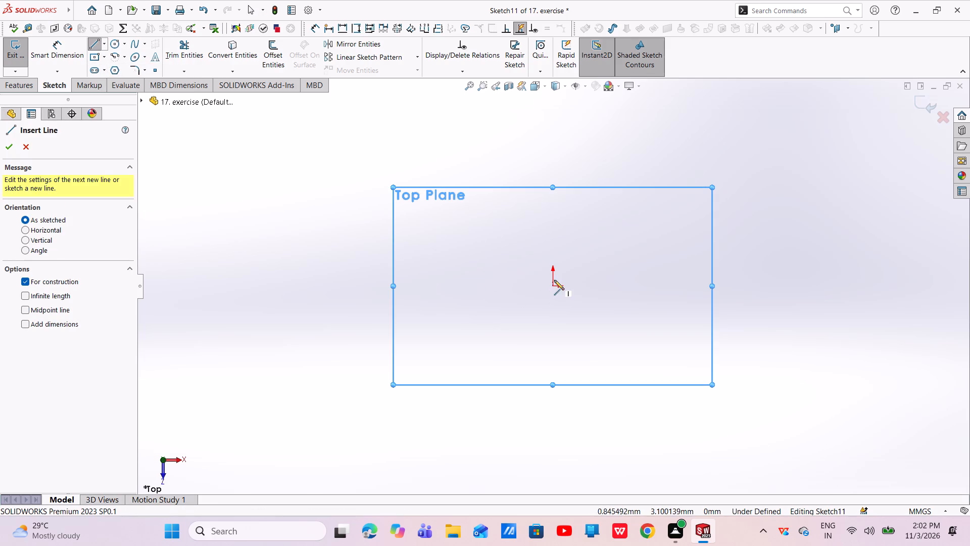
pyautogui.click(461, 285)
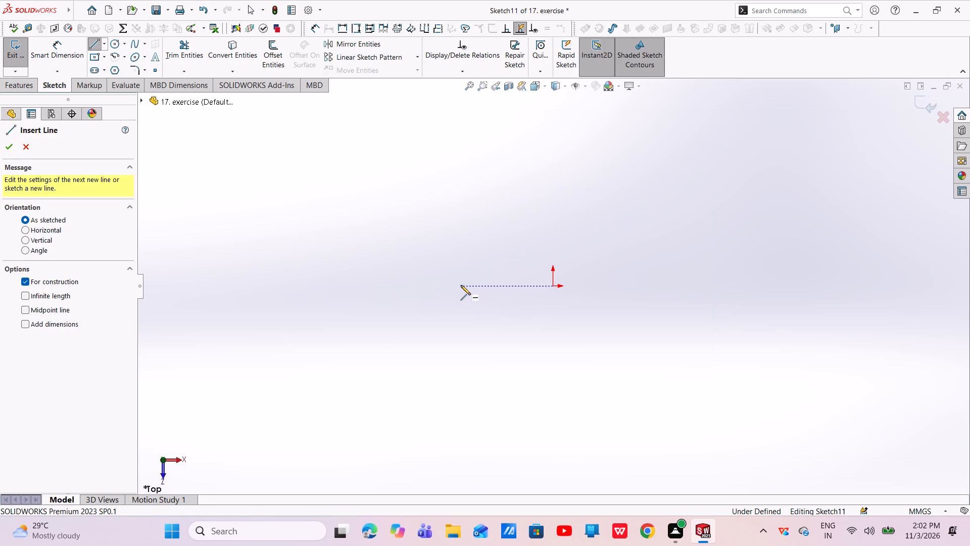
pyautogui.click(667, 287)
pyautogui.rightClick(667, 287)
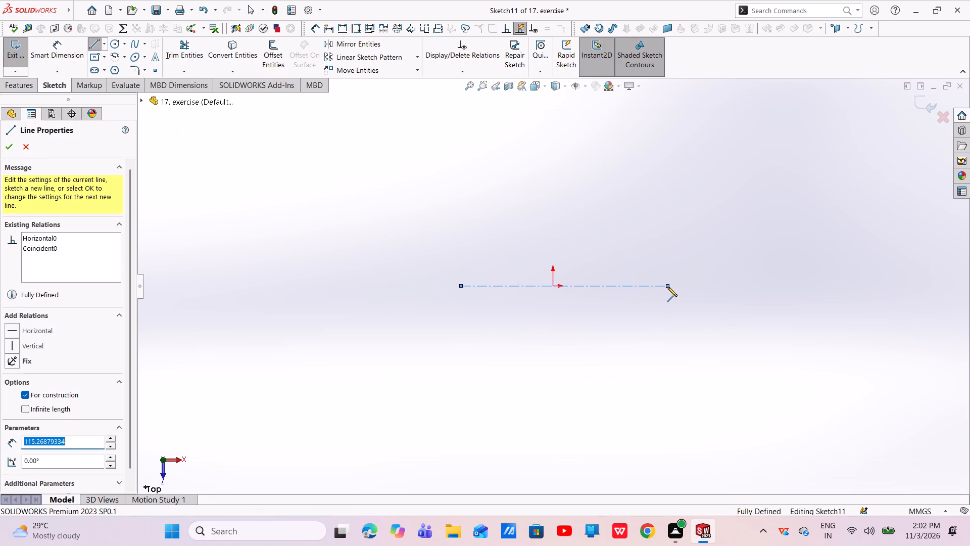
pyautogui.click(696, 293)
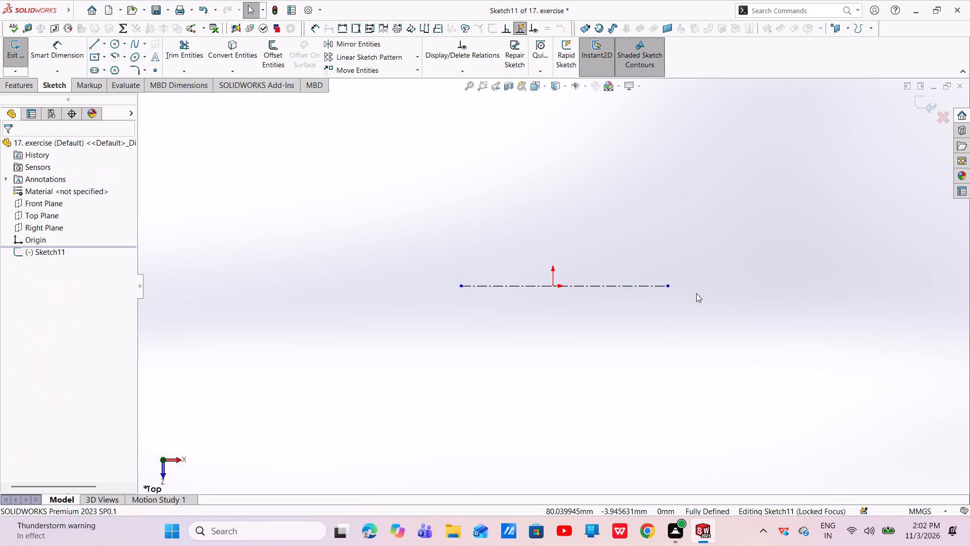
# Sketch a solid slanted line about 157 mm long at 45° to the centerline, crossing it near the origin.
pyautogui.click(91, 45)
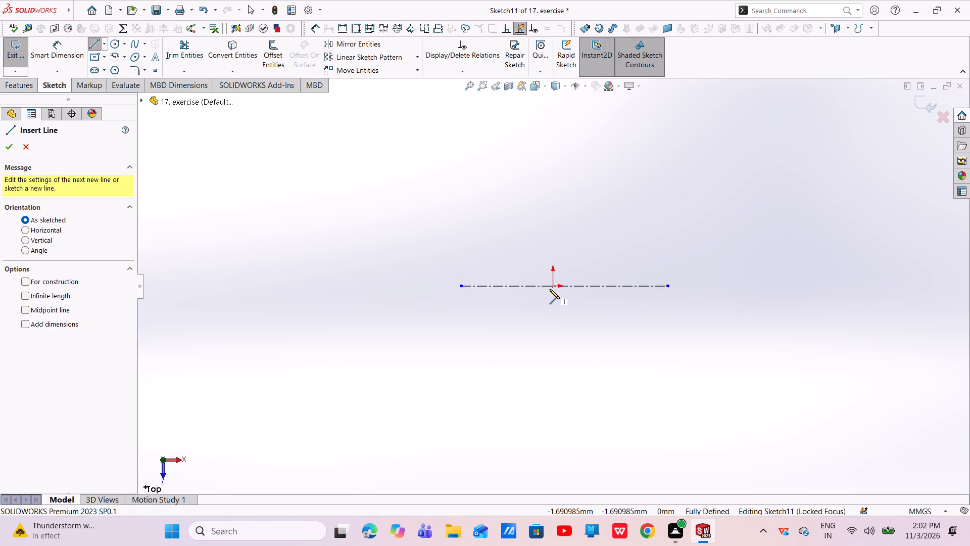
pyautogui.click(648, 194)
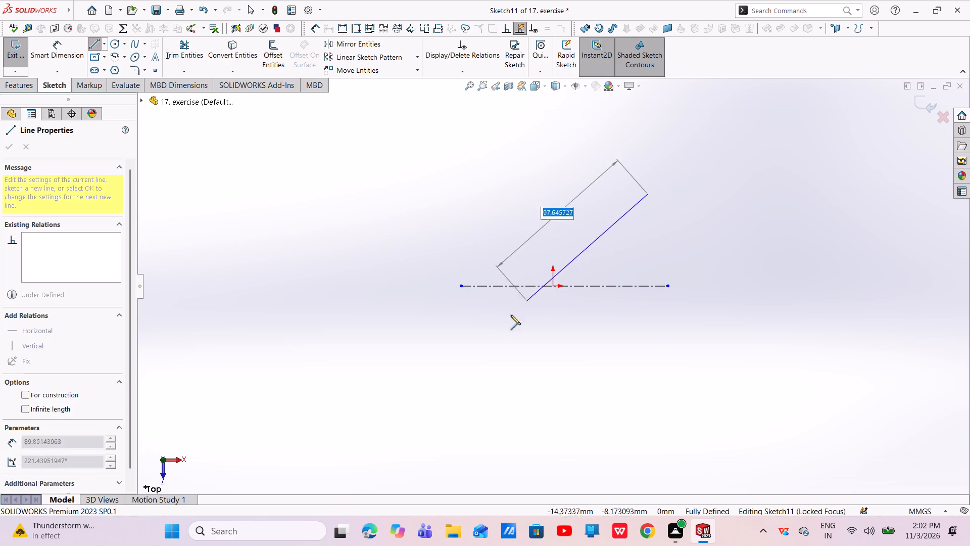
pyautogui.click(447, 391)
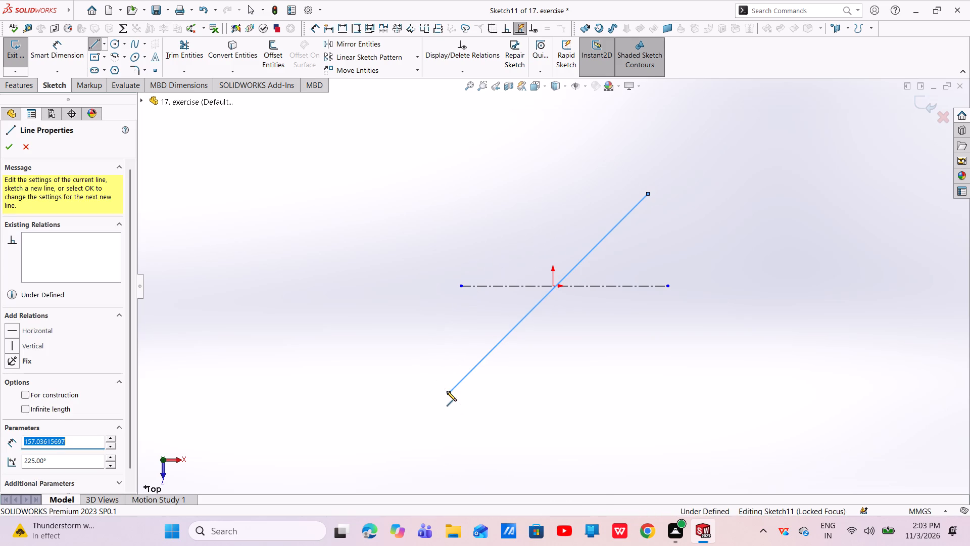
pyautogui.rightClick(447, 391)
pyautogui.click(481, 401)
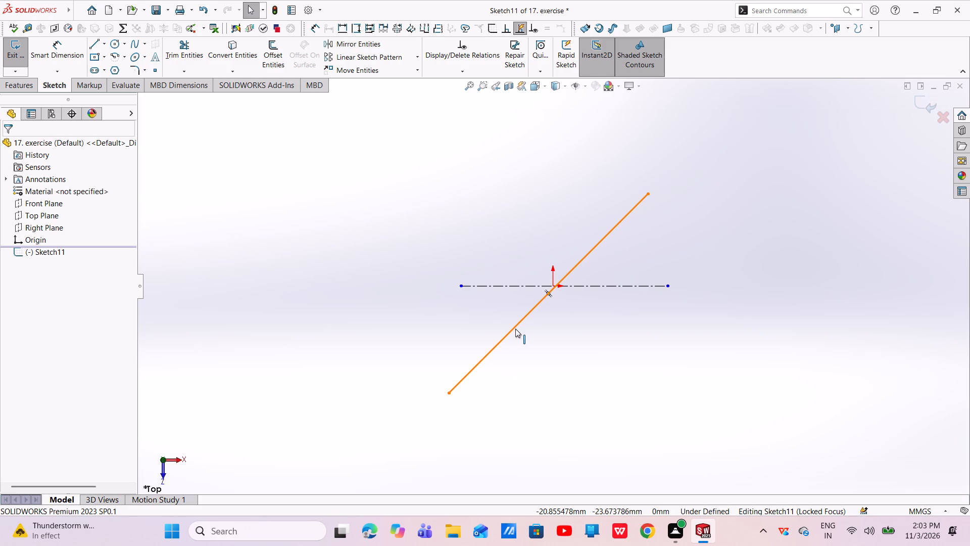
# Add a Midpoint relation between the slanted line and the origin.
pyautogui.click(575, 268)
pyautogui.scroll(-6, 556, 295)
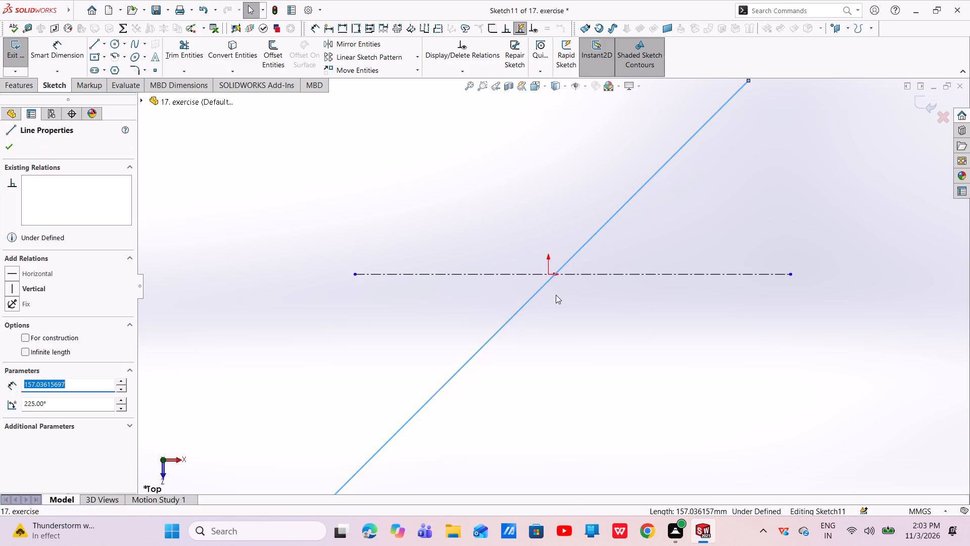
pyautogui.click(544, 265)
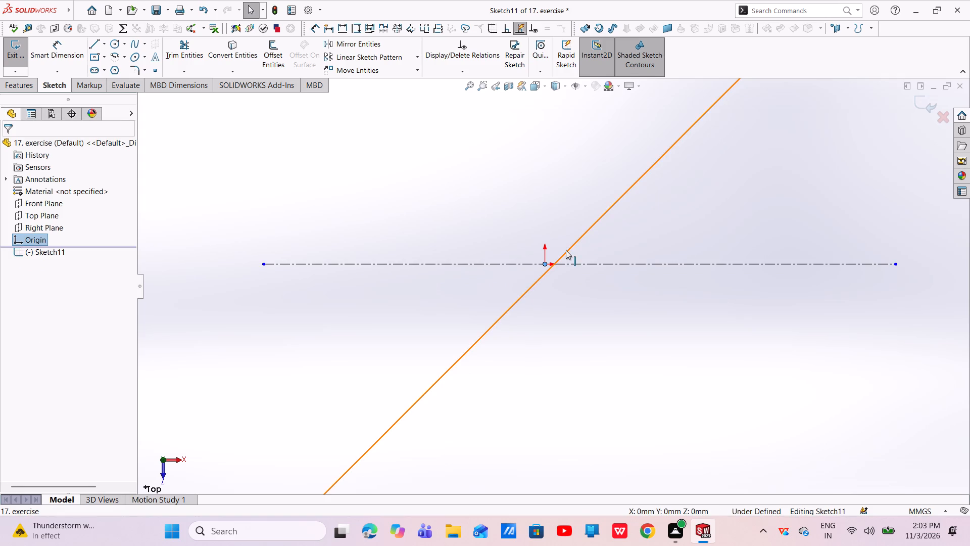
pyautogui.keyDown('ctrl'); pyautogui.click(567, 251); pyautogui.keyUp('ctrl')
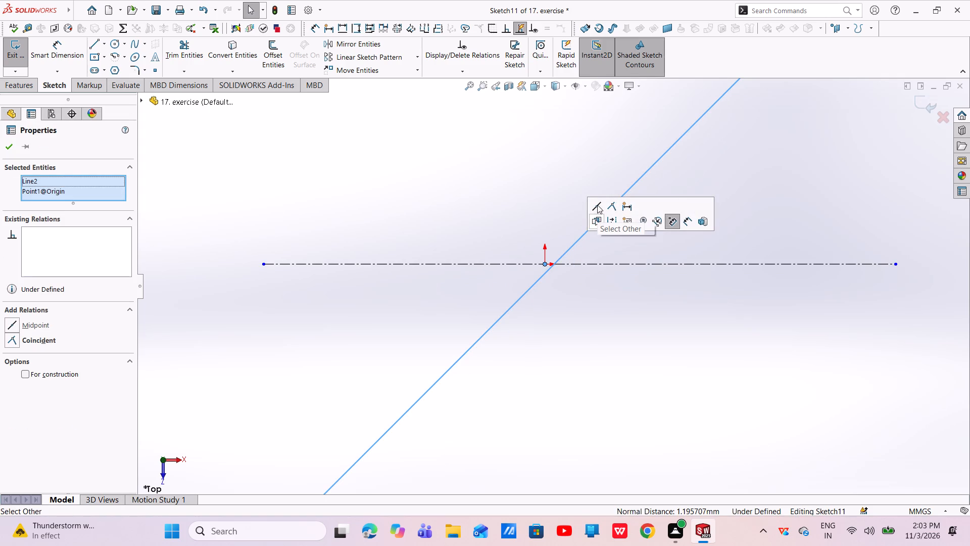
pyautogui.click(597, 205)
pyautogui.press('`')
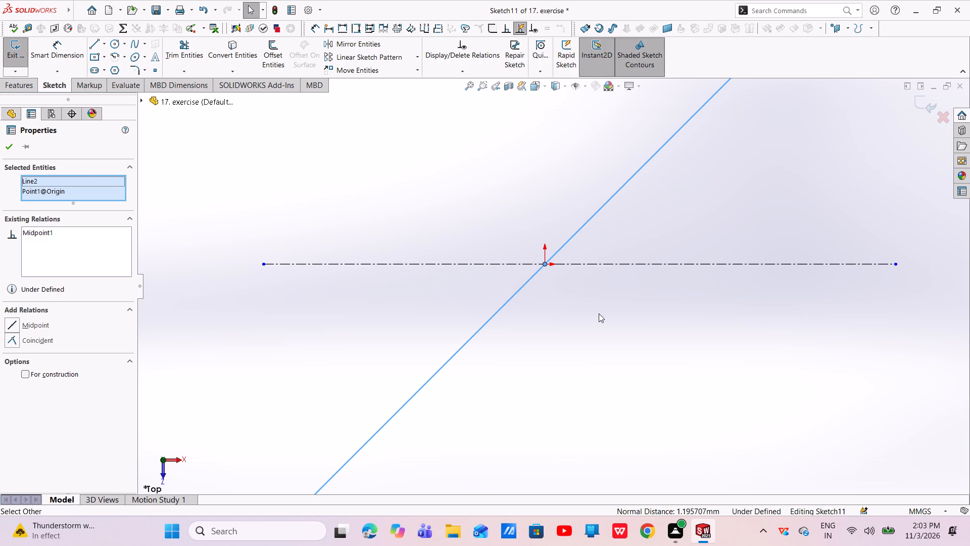
pyautogui.scroll(5, 596, 313)
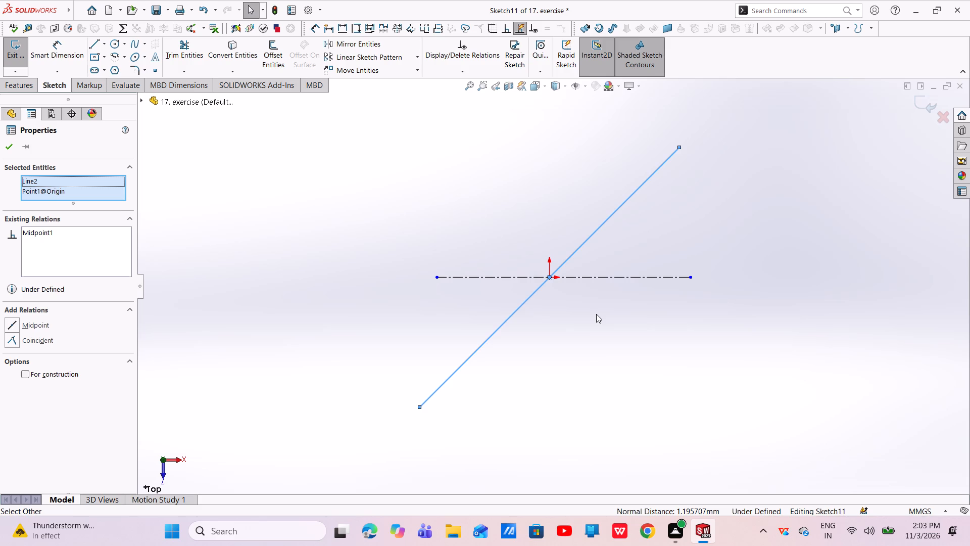
pyautogui.click(6, 153)
# Dimension the angle between the slanted line and the horizontal centerline as 7 degrees 21 minutes.
pyautogui.click(76, 43)
pyautogui.click(610, 222)
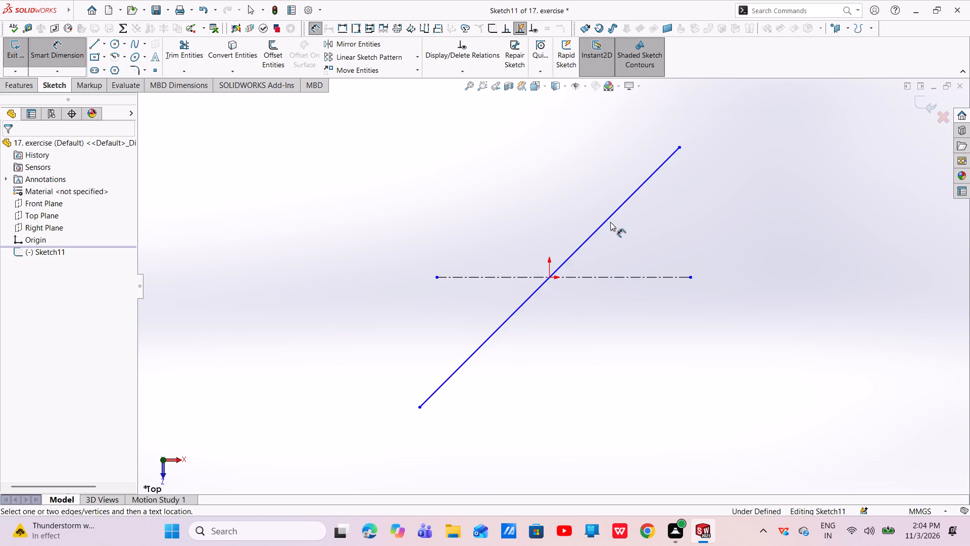
pyautogui.click(608, 221)
pyautogui.click(605, 276)
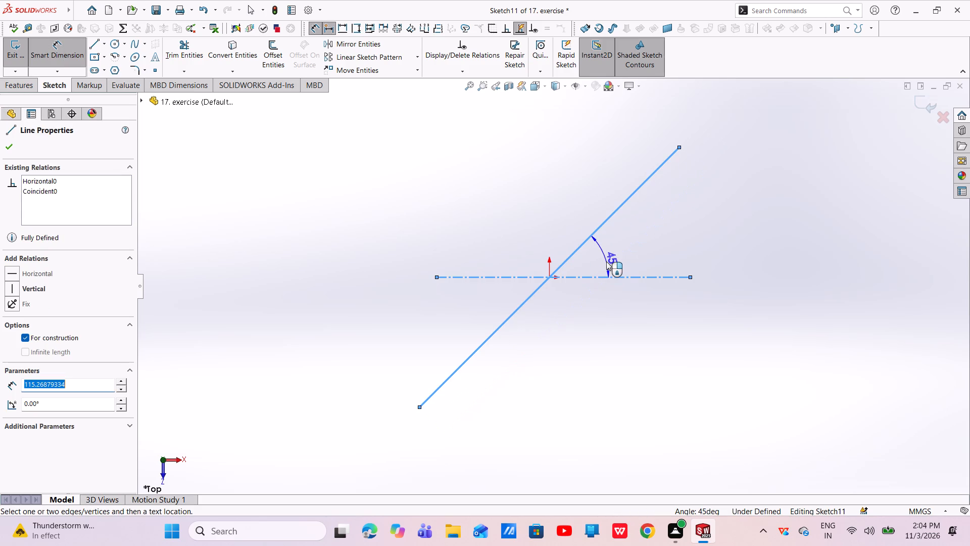
pyautogui.click(606, 261)
pyautogui.press('BackSpace')
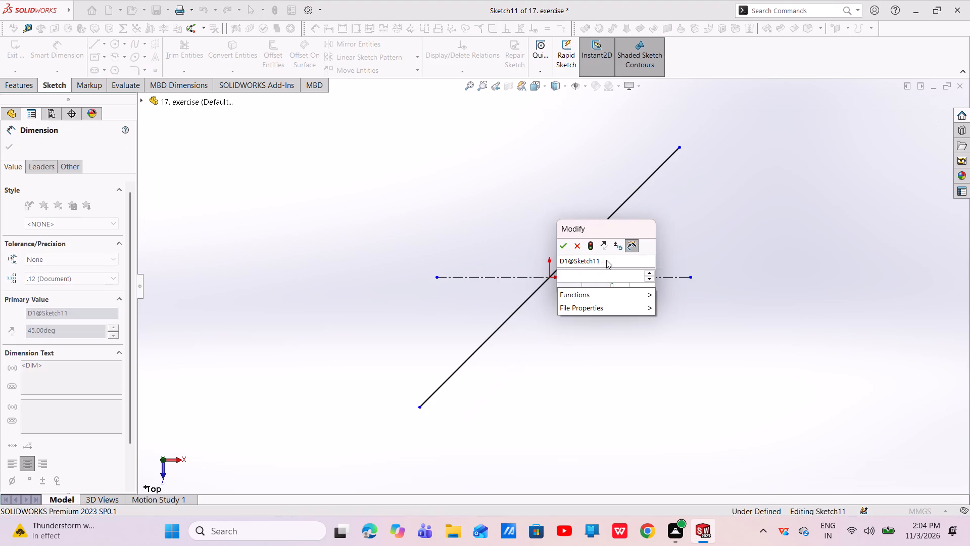
pyautogui.press('7')
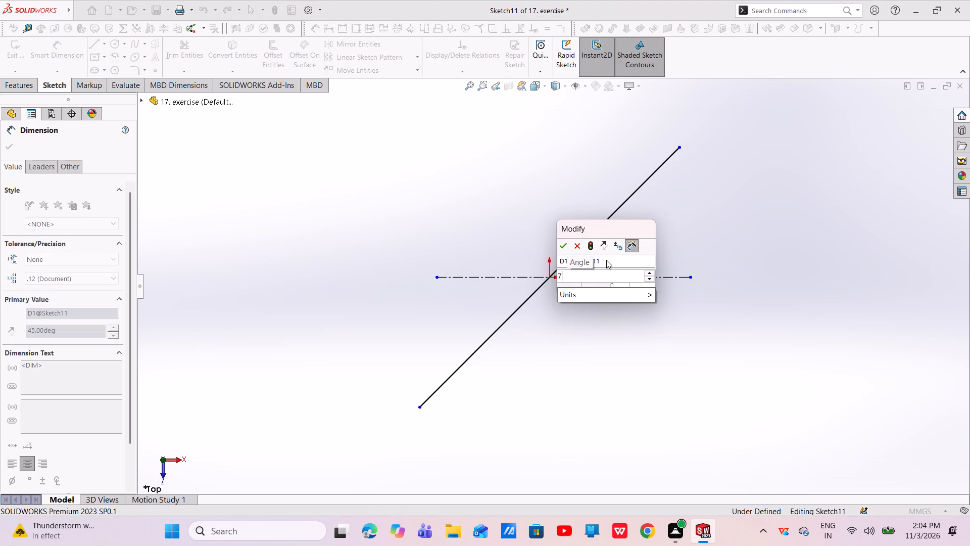
pyautogui.write('deg')
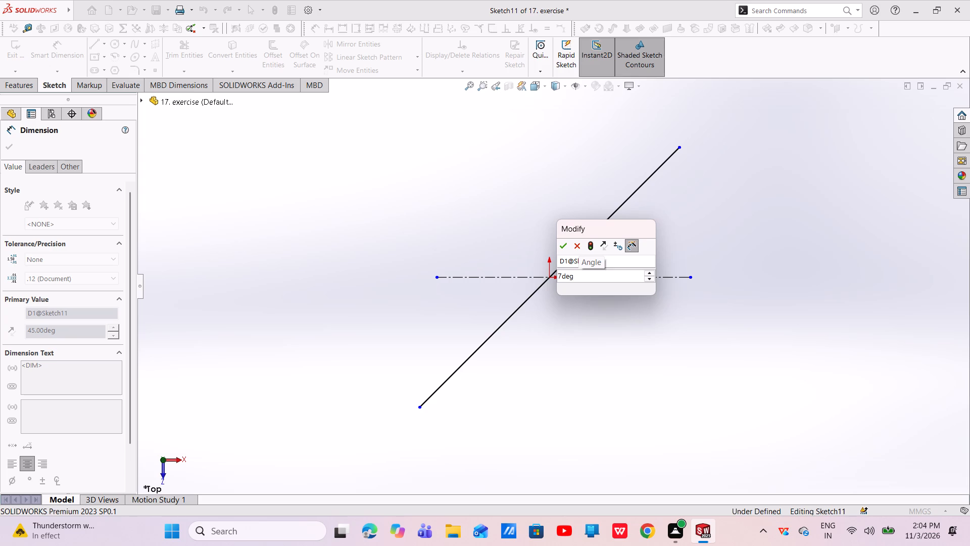
pyautogui.write('21')
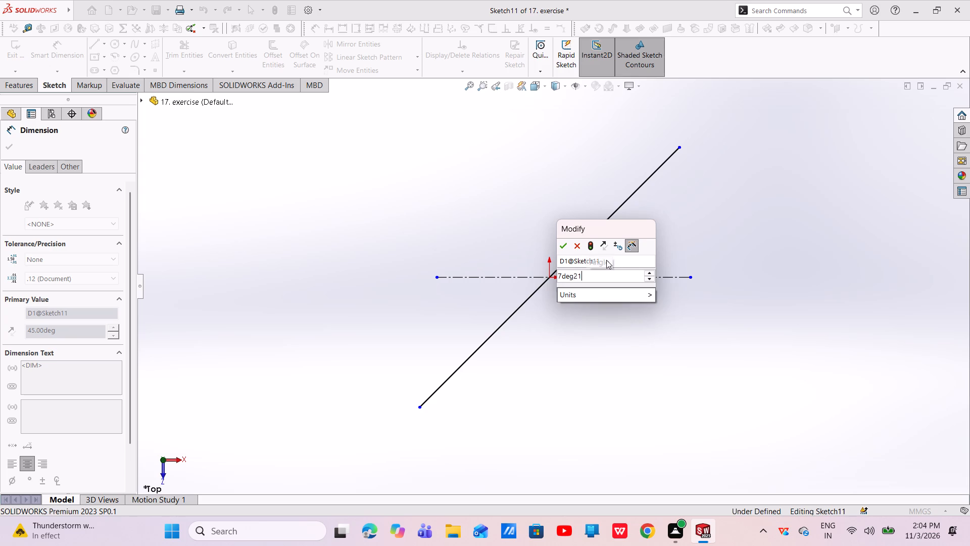
pyautogui.hotkey('shift', '*')
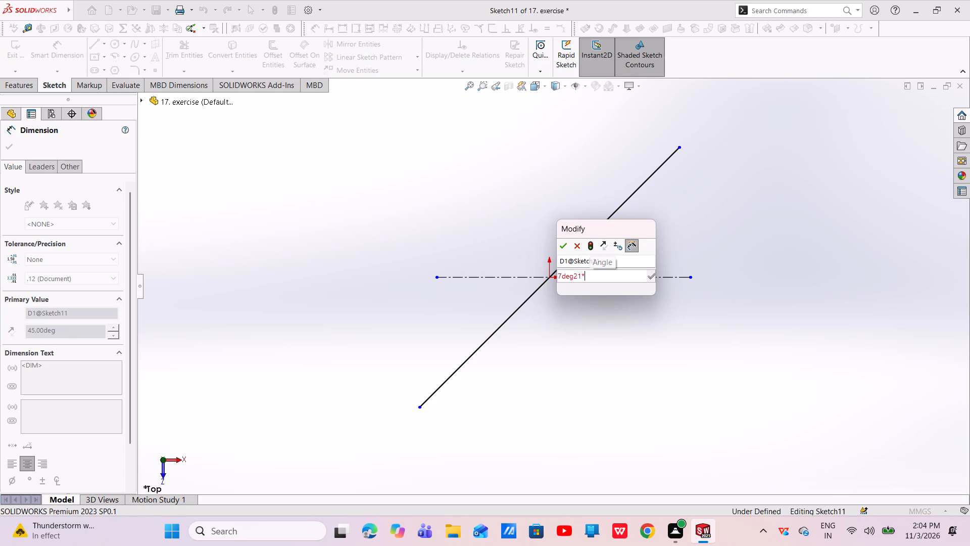
pyautogui.press('BackSpace')
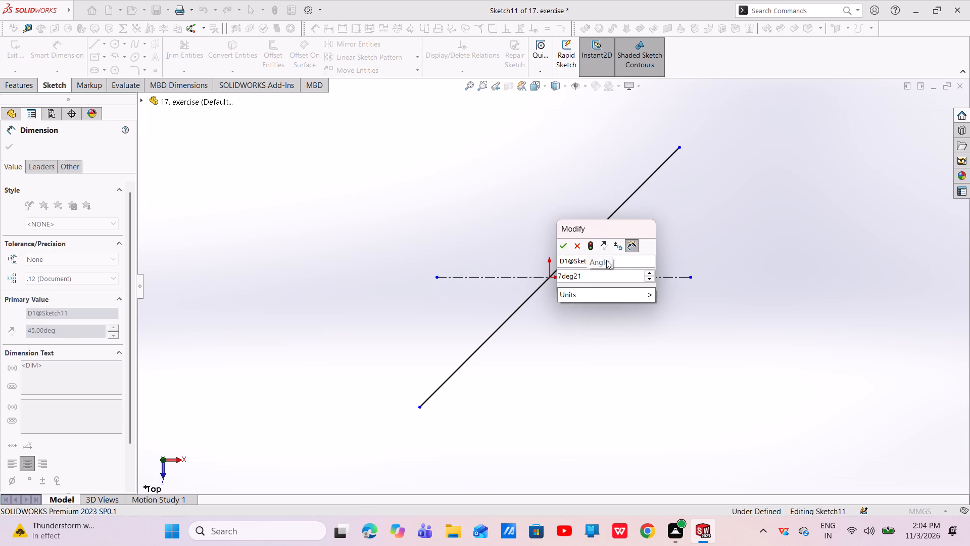
pyautogui.press("'")
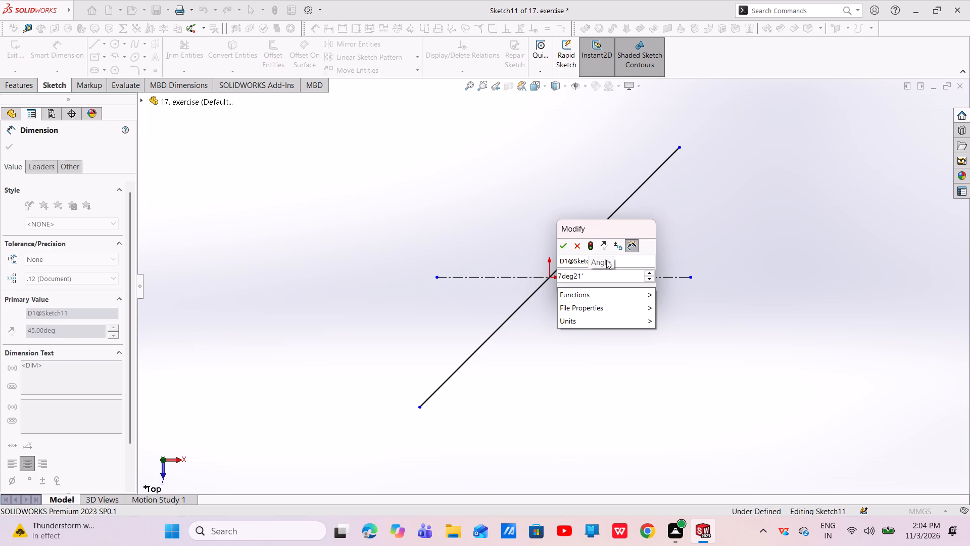
pyautogui.press('Return')
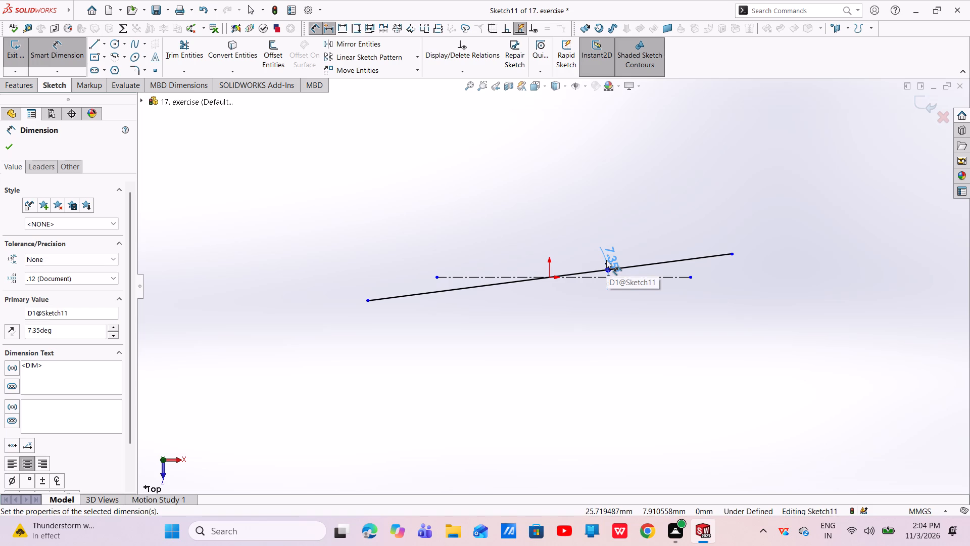
pyautogui.click(577, 271)
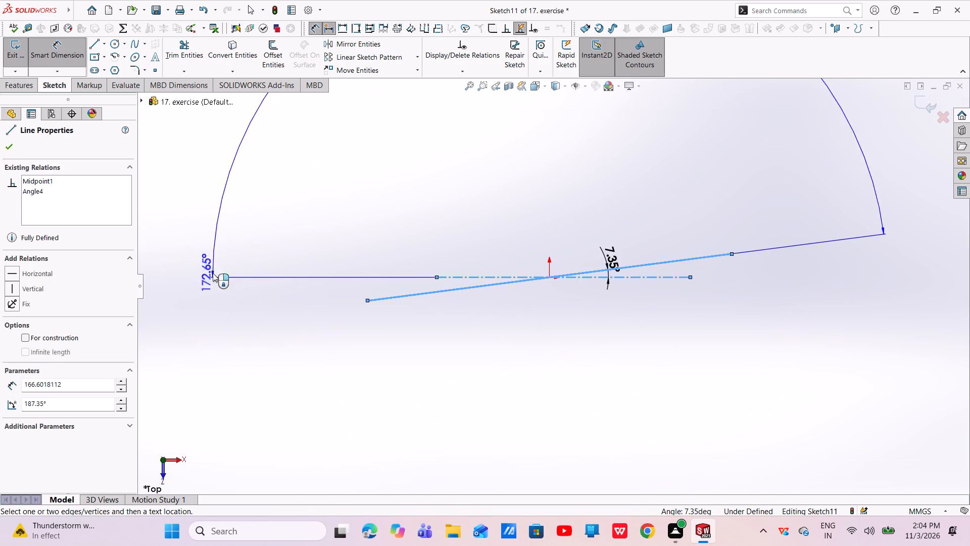
pyautogui.click(2, 144)
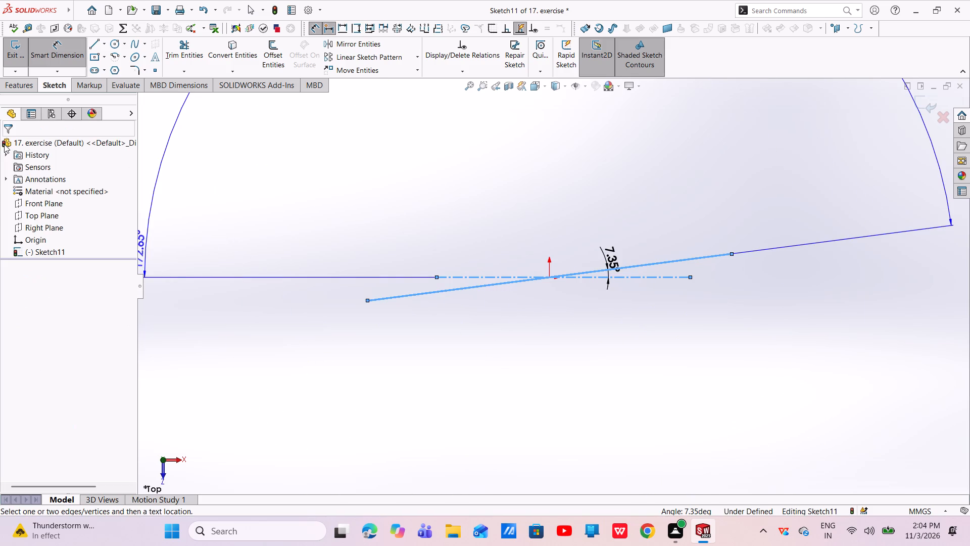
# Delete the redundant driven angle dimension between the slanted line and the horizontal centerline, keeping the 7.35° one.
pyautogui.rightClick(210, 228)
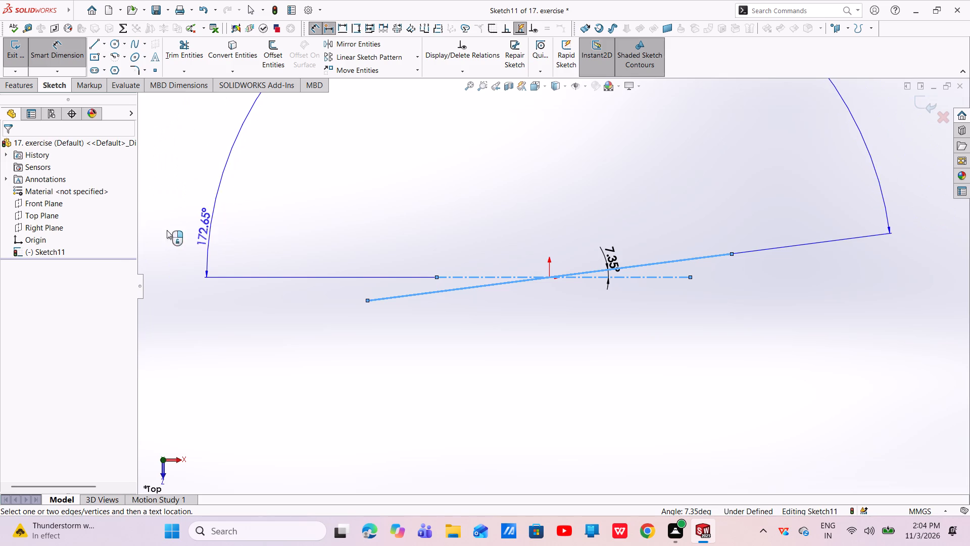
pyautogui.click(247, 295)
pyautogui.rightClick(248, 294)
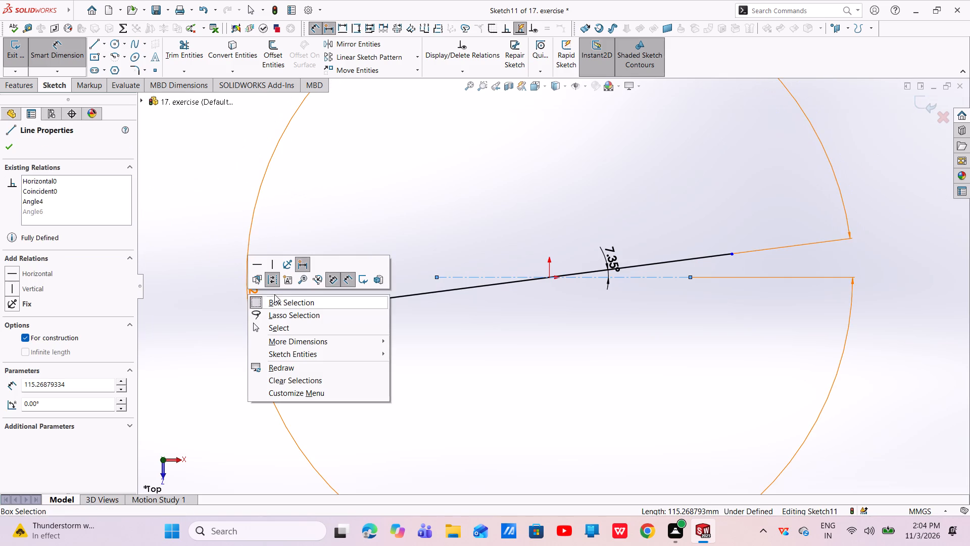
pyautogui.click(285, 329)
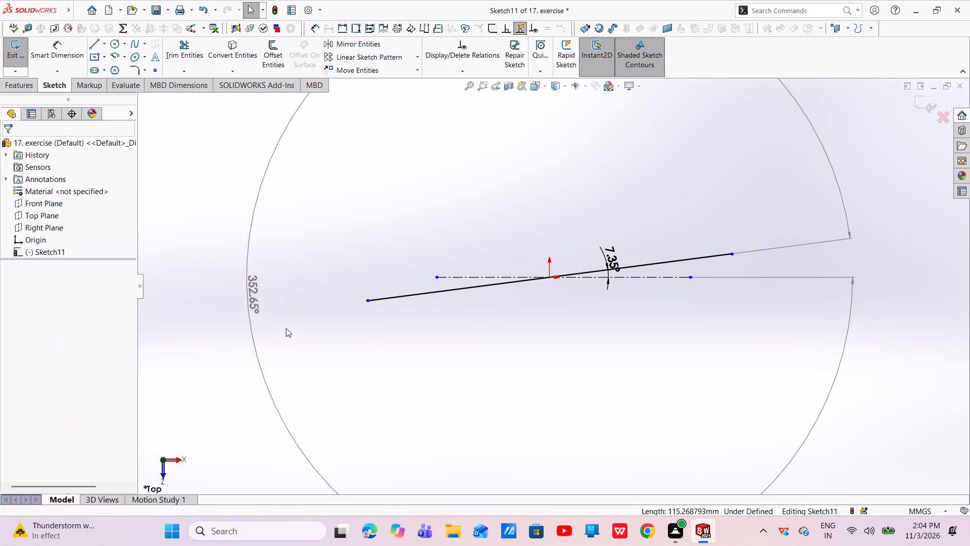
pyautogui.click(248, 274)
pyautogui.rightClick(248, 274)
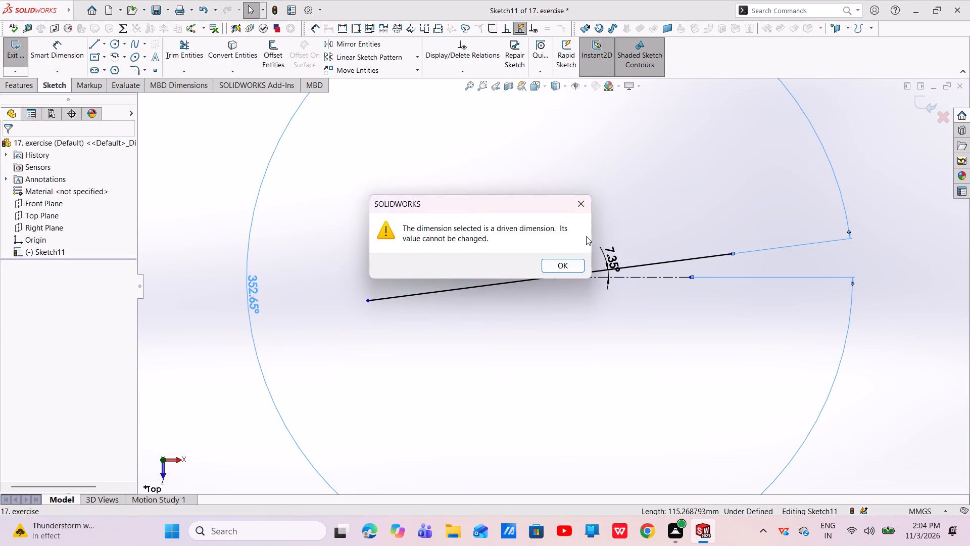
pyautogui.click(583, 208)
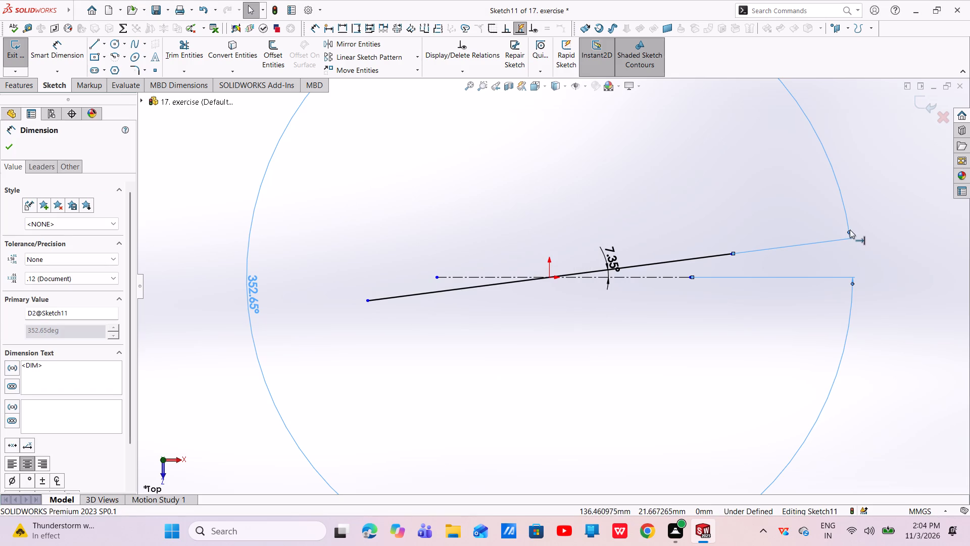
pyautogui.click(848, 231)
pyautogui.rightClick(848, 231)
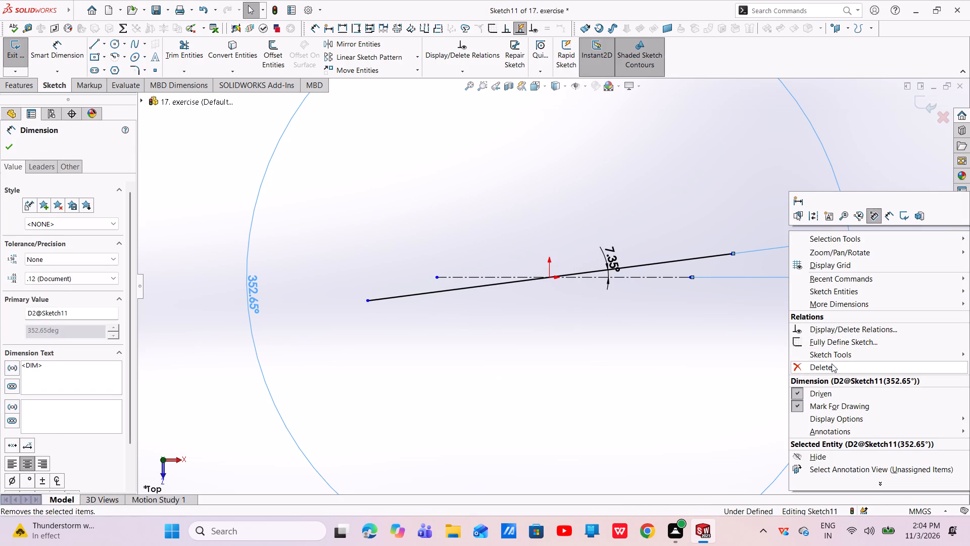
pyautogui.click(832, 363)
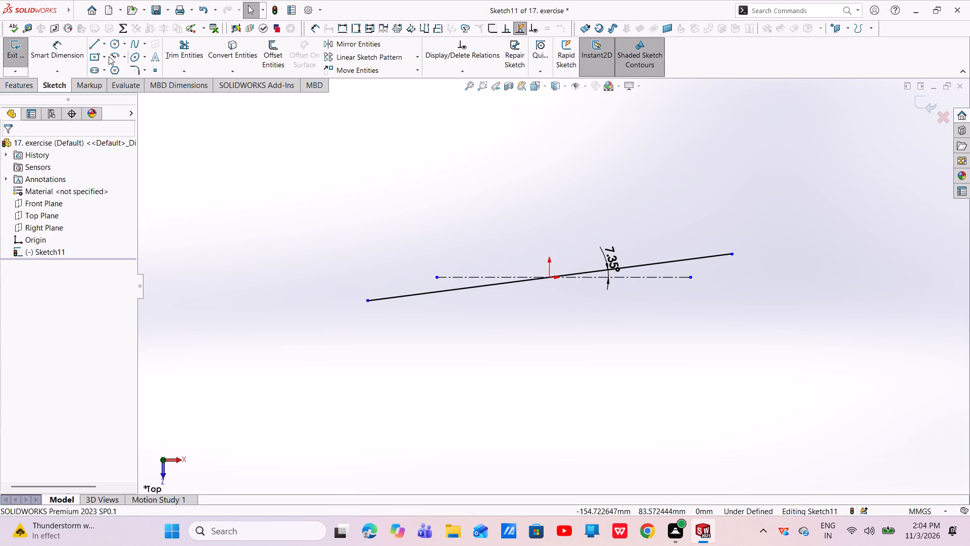
# Dimension the slanted line's length as 100 mm.
pyautogui.click(71, 55)
pyautogui.click(633, 264)
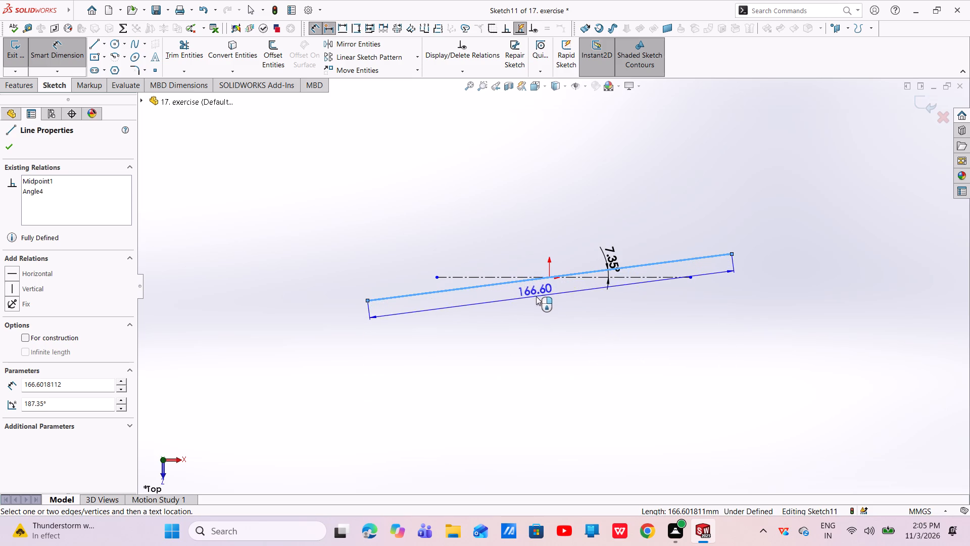
pyautogui.click(536, 297)
pyautogui.press('BackSpace')
pyautogui.press('1')
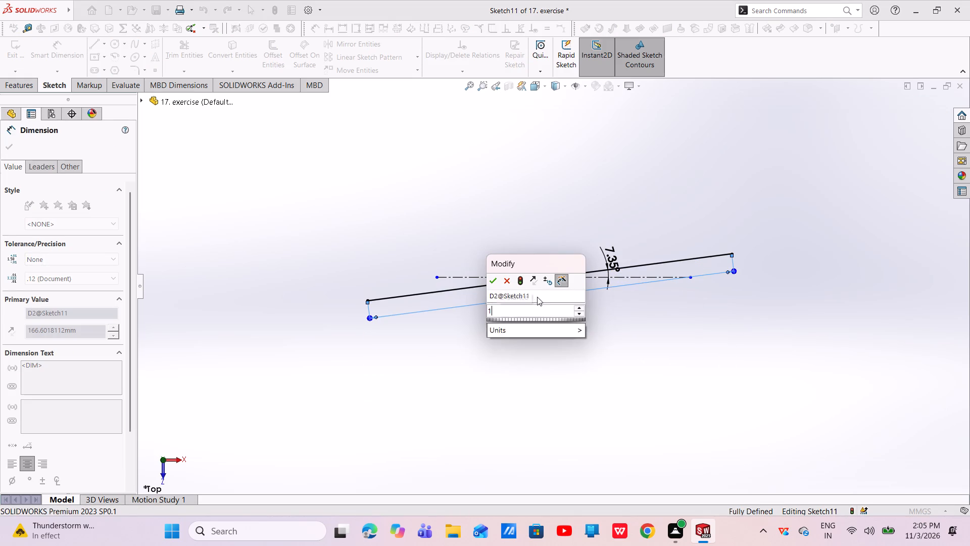
pyautogui.write('00')
pyautogui.press('Return')
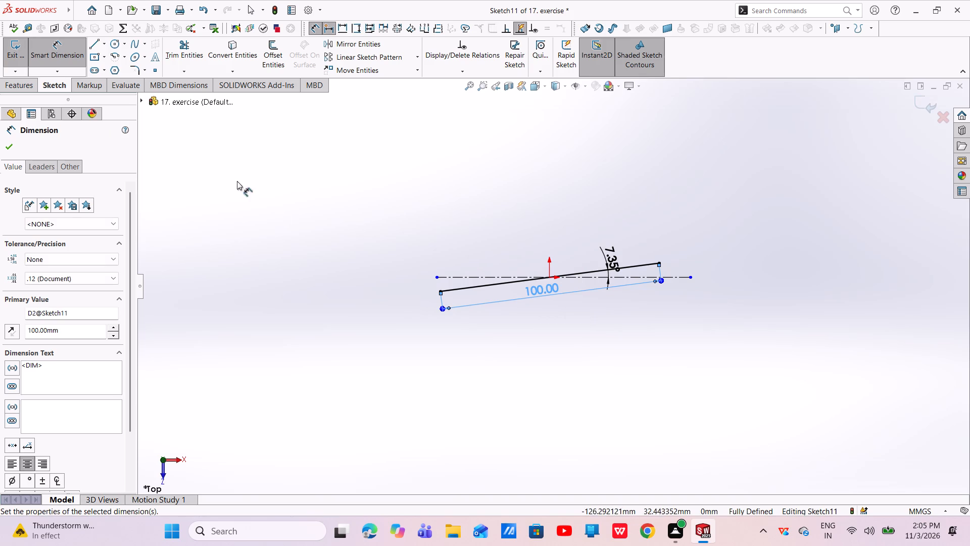
pyautogui.click(9, 144)
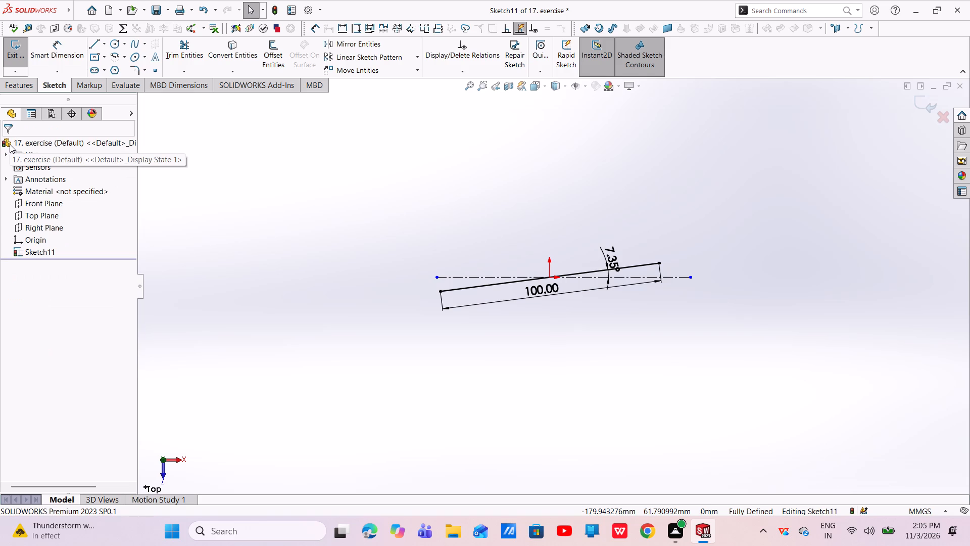
# Place two sketch points on the horizontal centerline, about 32 mm to the right and 26 mm to the left of the origin.
pyautogui.click(150, 67)
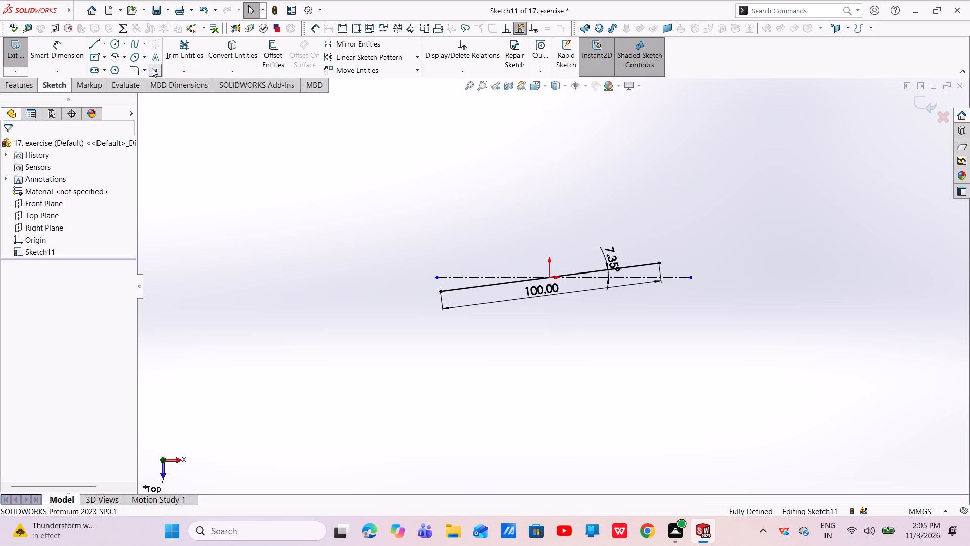
pyautogui.scroll(-5, 602, 288)
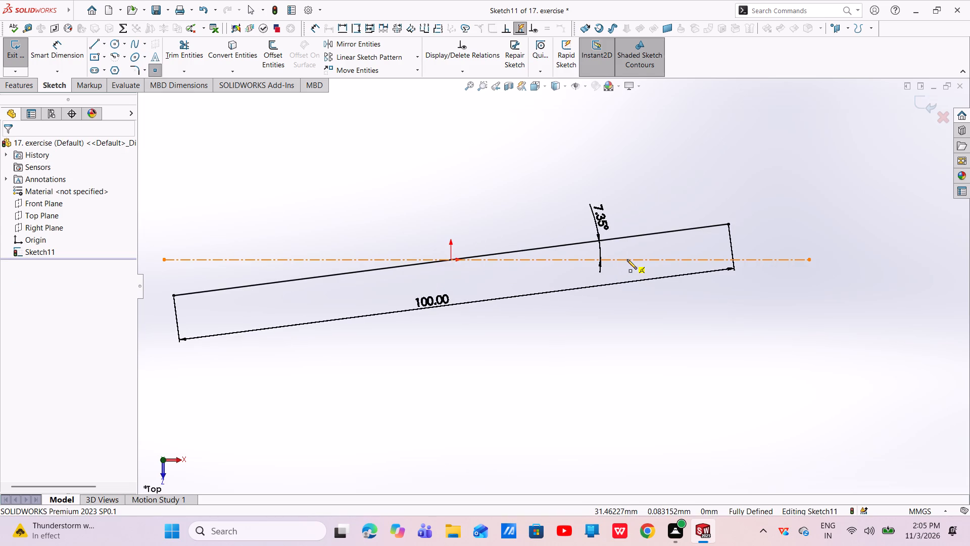
pyautogui.click(627, 260)
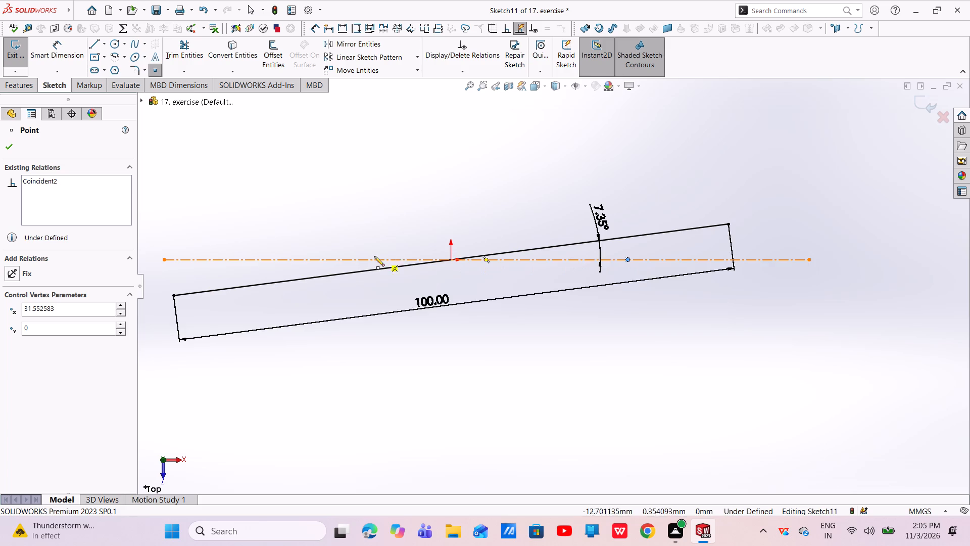
pyautogui.click(308, 258)
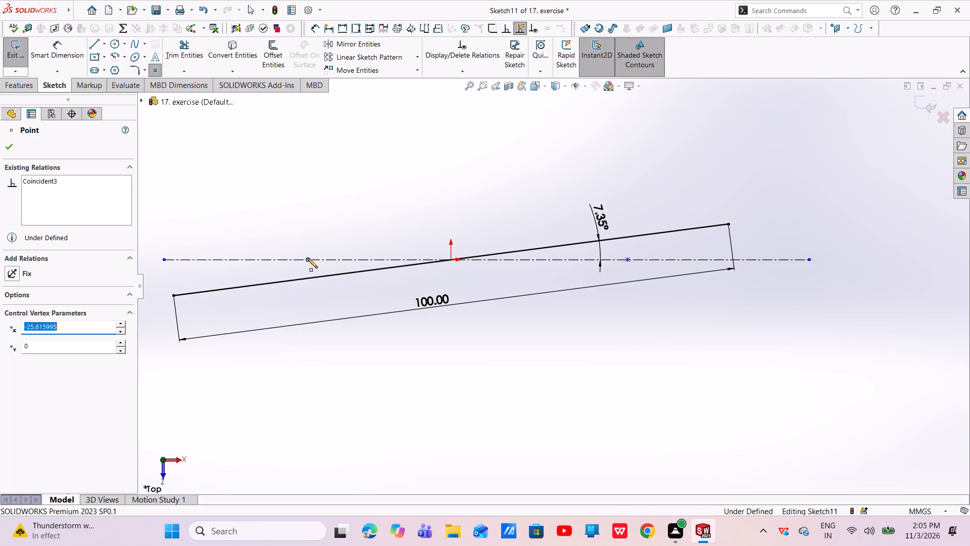
pyautogui.rightClick(308, 258)
pyautogui.click(336, 266)
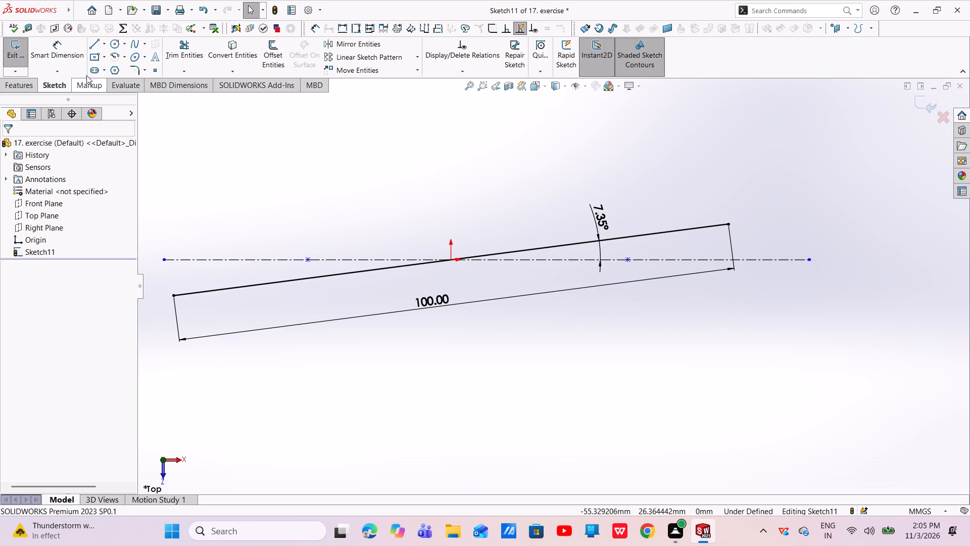
# Dimension the horizontal distance from the origin to the sketch point on its right along the centerline.
pyautogui.click(74, 48)
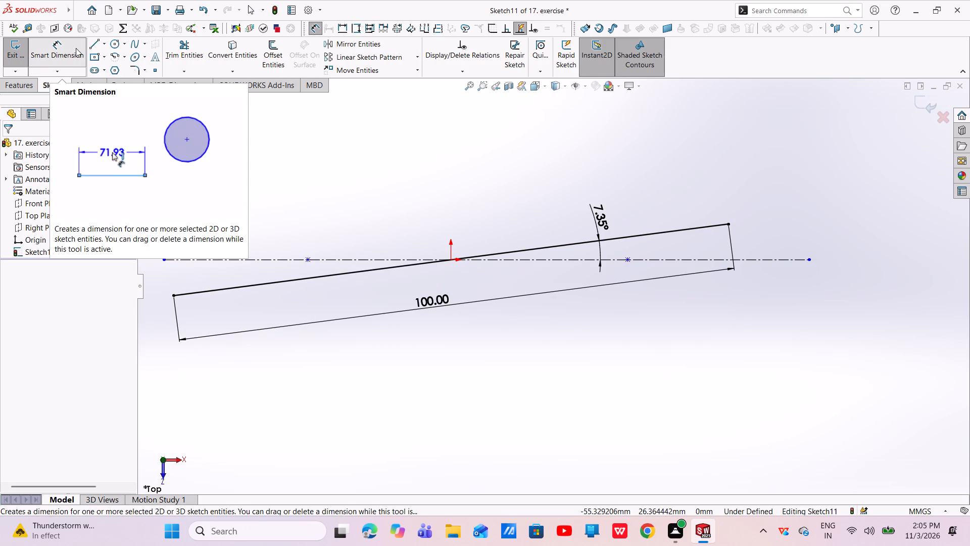
pyautogui.click(629, 259)
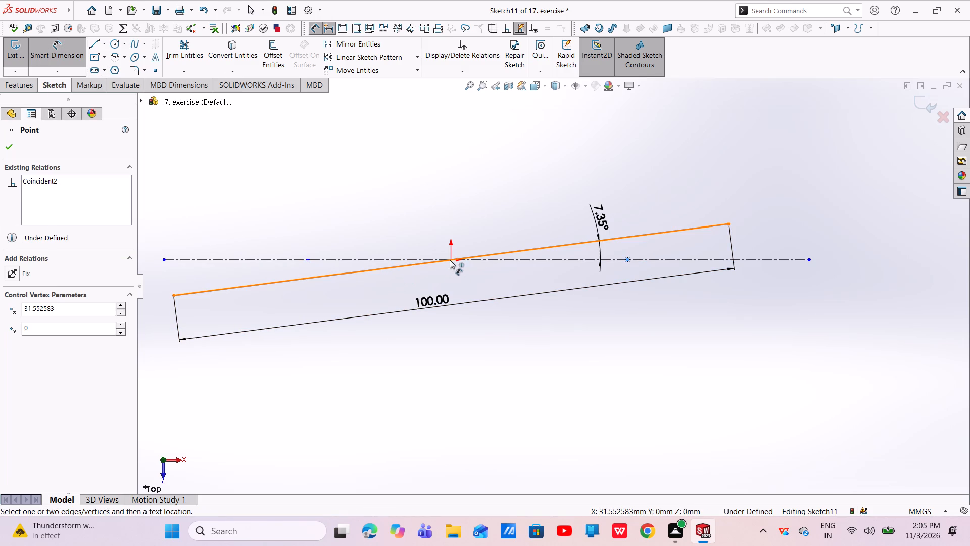
pyautogui.click(450, 260)
pyautogui.click(489, 176)
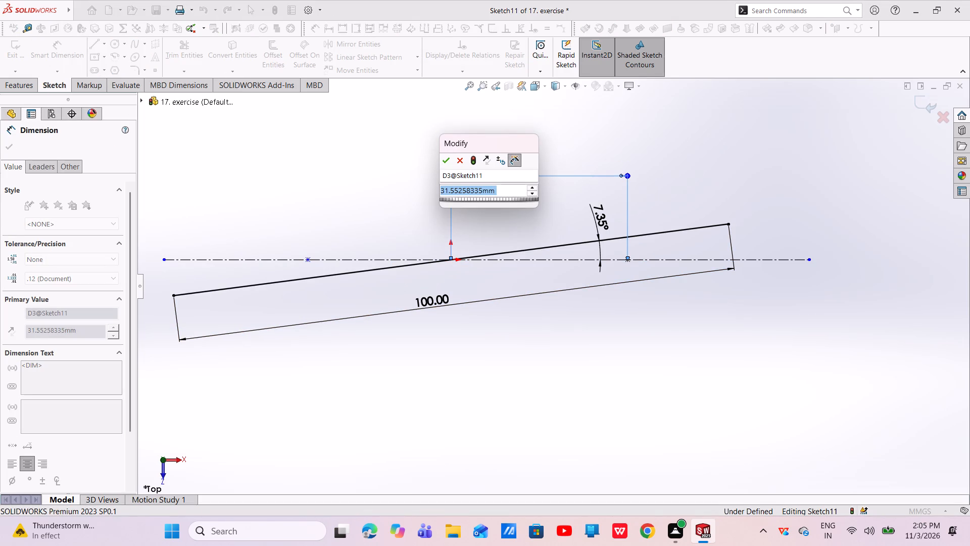
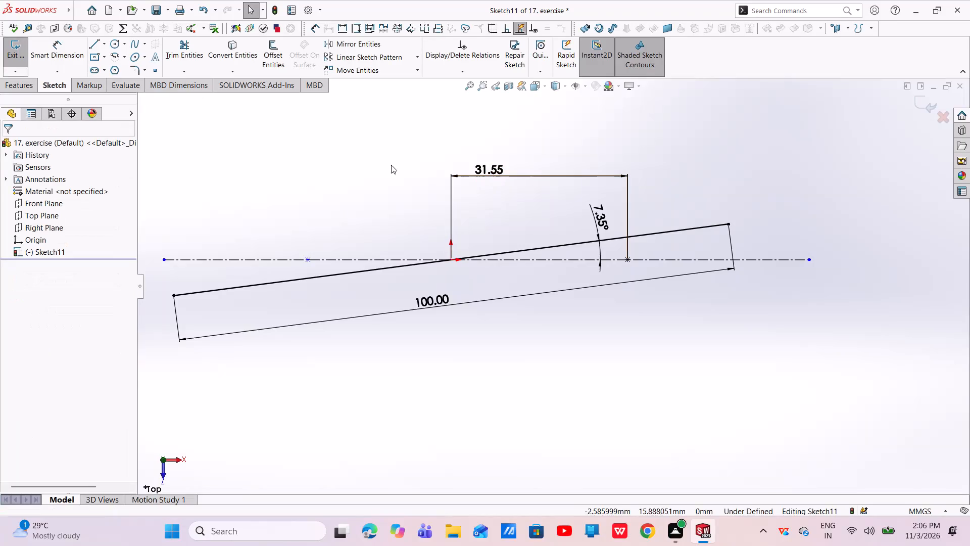
# Place a sketch point at the origin, where the slanted line crosses the horizontal centerline.
pyautogui.click(155, 71)
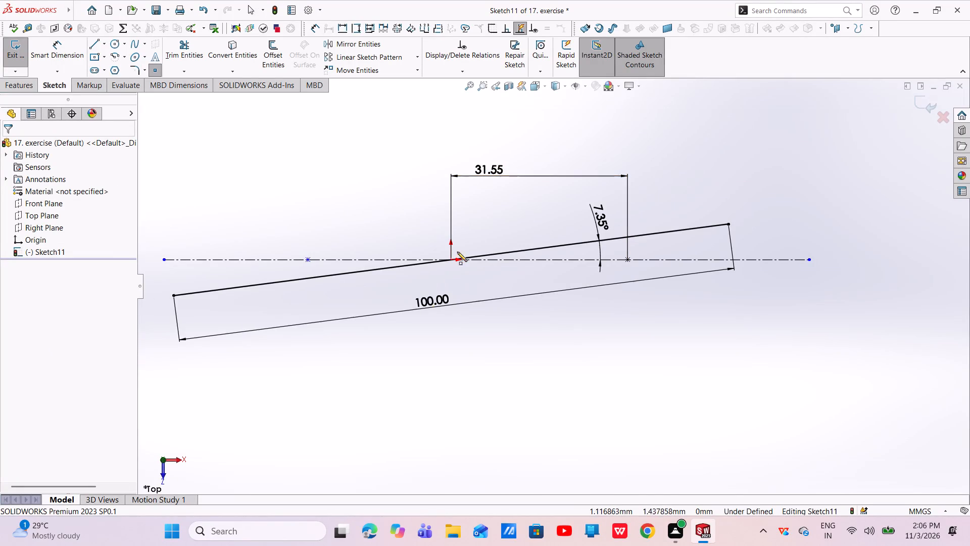
pyautogui.scroll(-7, 457, 252)
pyautogui.click(497, 306)
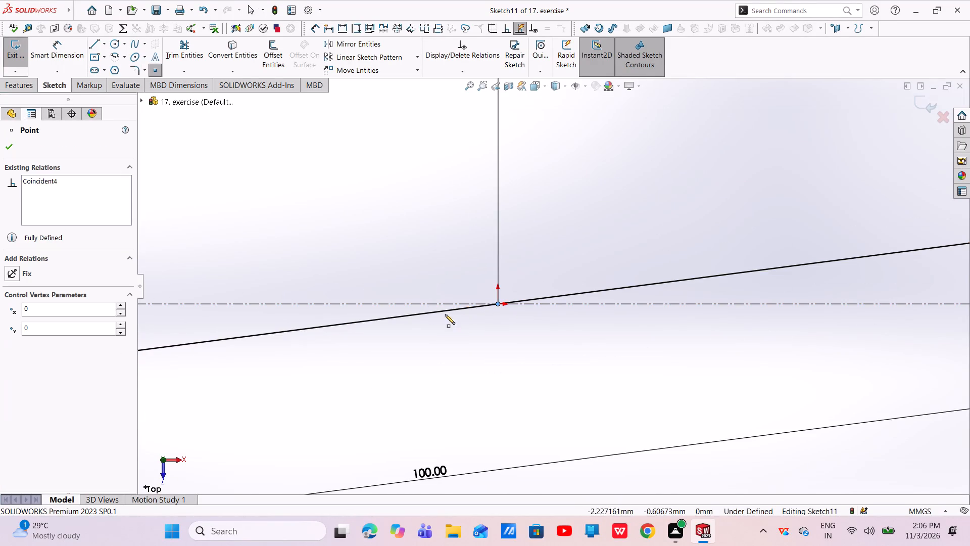
pyautogui.rightClick(396, 250)
pyautogui.click(420, 260)
pyautogui.press('Escape')
# Set the horizontal distance from the origin to the sketch point on its right to 29.60 mm.
pyautogui.scroll(4, 571, 262)
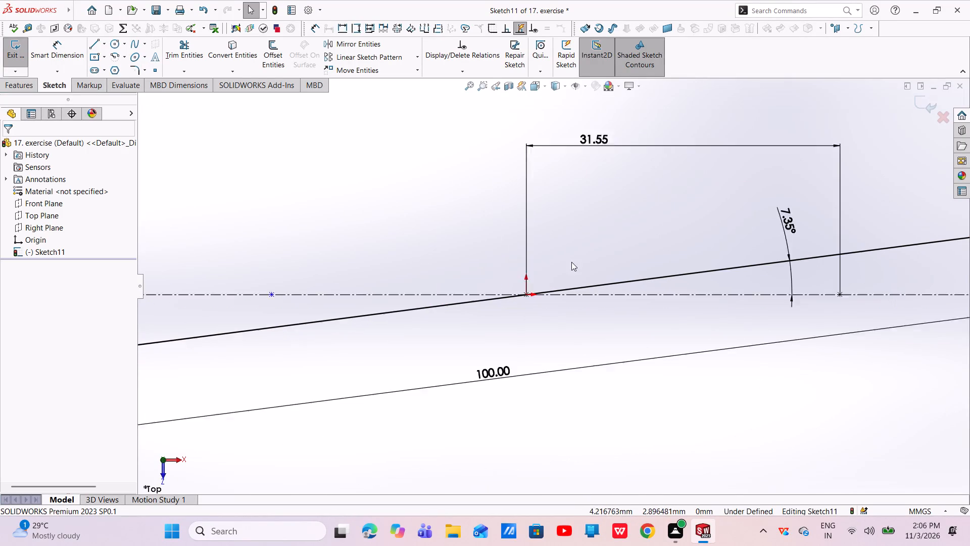
pyautogui.scroll(2, 571, 262)
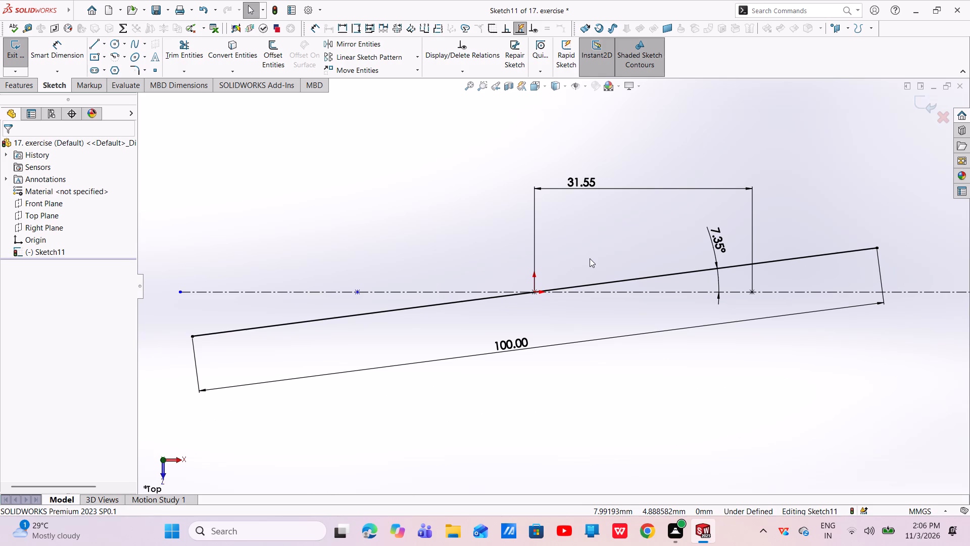
pyautogui.doubleClick(597, 182)
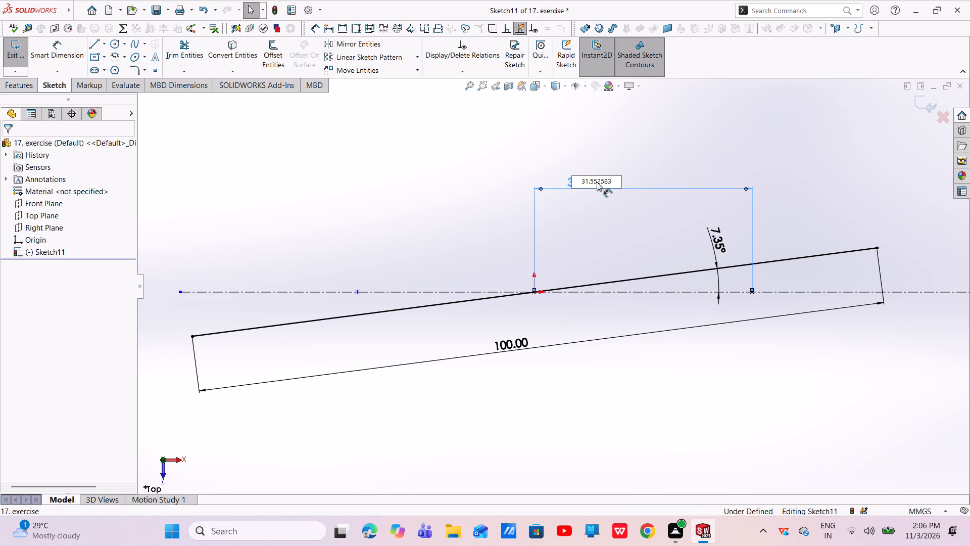
pyautogui.press('Right')
pyautogui.press('Right')
pyautogui.press('Right')
pyautogui.press('Right')
pyautogui.press('Right')
pyautogui.press('Right')
pyautogui.press('Right')
pyautogui.press('Right')
pyautogui.press('Right')
pyautogui.press('Right')
pyautogui.press('Right')
pyautogui.press('Right')
pyautogui.press('Right')
pyautogui.press('Right')
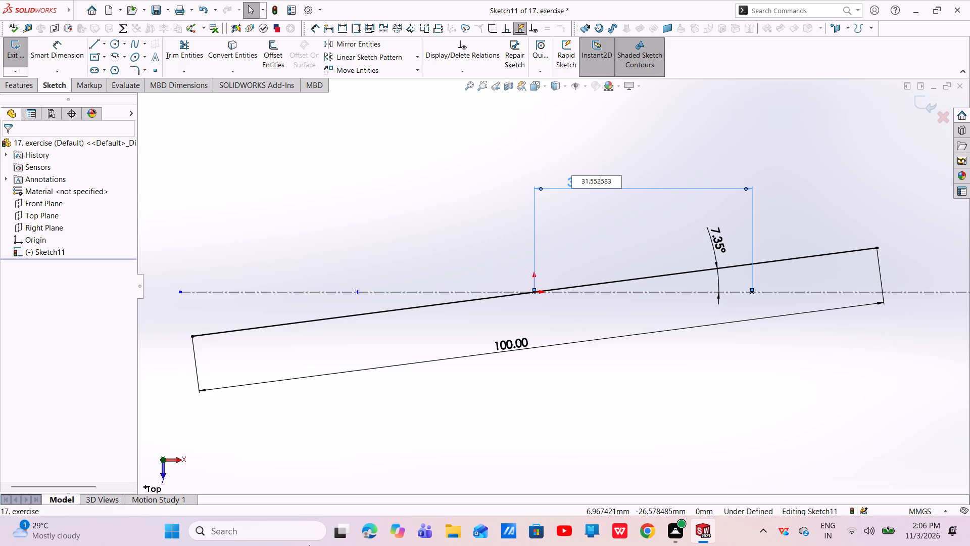
pyautogui.press('BackSpace')
pyautogui.press('BackSpace')
pyautogui.press('BackSpace')
pyautogui.press('BackSpace')
pyautogui.press('BackSpace')
pyautogui.press('BackSpace')
pyautogui.press('BackSpace')
pyautogui.press('BackSpace')
pyautogui.press('BackSpace')
pyautogui.press('BackSpace')
pyautogui.press('BackSpace')
pyautogui.press('BackSpace')
pyautogui.press('BackSpace')
pyautogui.press('BackSpace')
pyautogui.press('BackSpace')
pyautogui.press('BackSpace')
pyautogui.press('BackSpace')
pyautogui.press('BackSpace')
pyautogui.press('4')
pyautogui.press('BackSpace')
pyautogui.write('29.60')
pyautogui.press('Return')
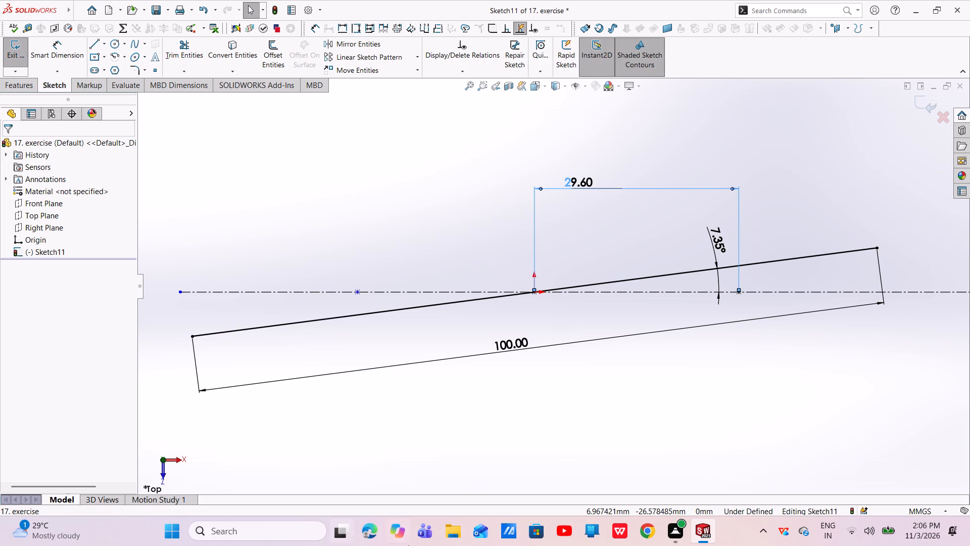
pyautogui.scroll(4, 537, 313)
pyautogui.click(556, 414)
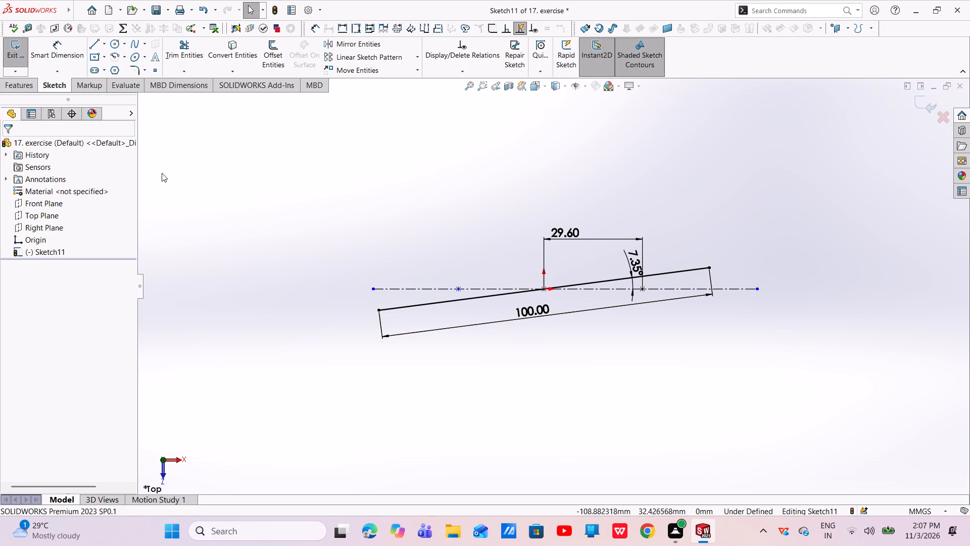
# Dimension the distance between the two outer sketch points on the centerline as 51 mm and exit the sketch.
pyautogui.click(67, 54)
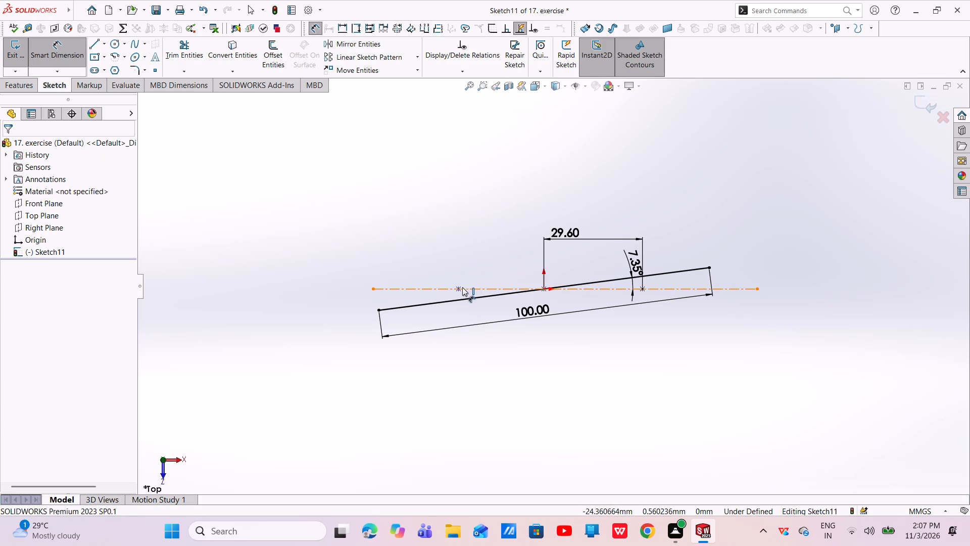
pyautogui.click(459, 289)
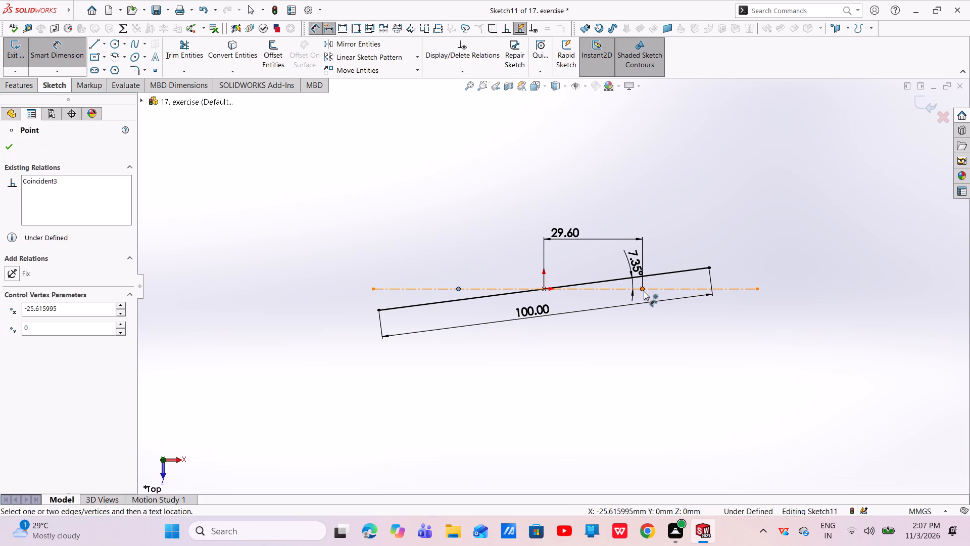
pyautogui.click(643, 291)
pyautogui.click(579, 194)
pyautogui.press('BackSpace')
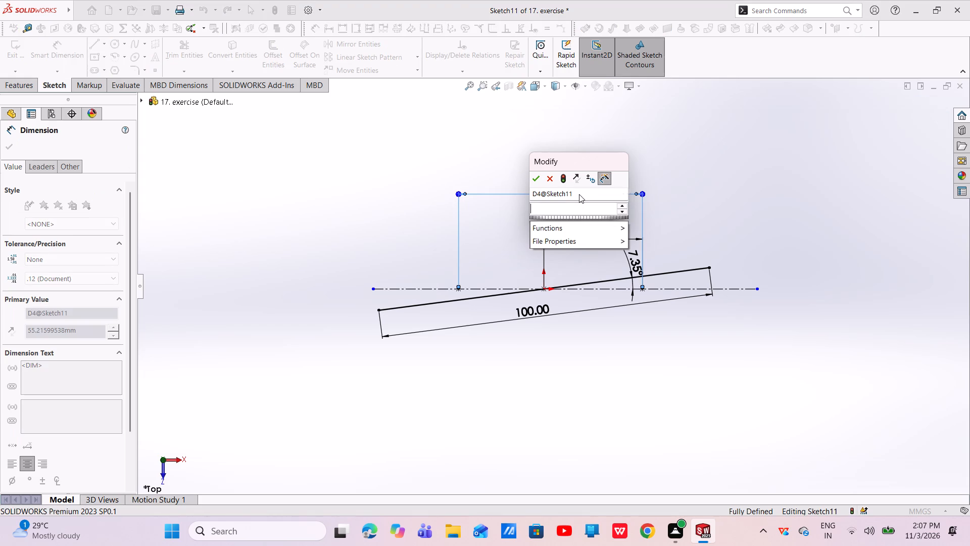
pyautogui.write('51')
pyautogui.press('Return')
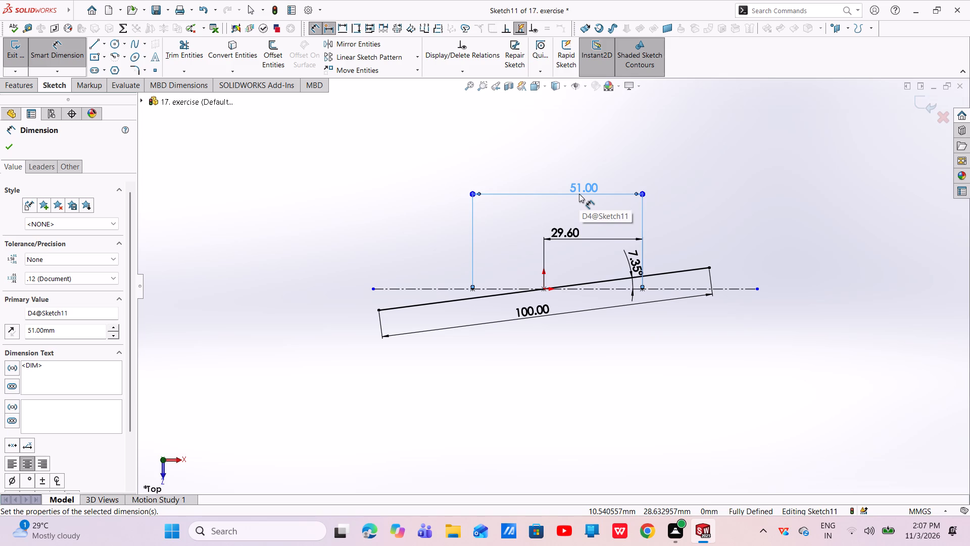
pyautogui.click(922, 103)
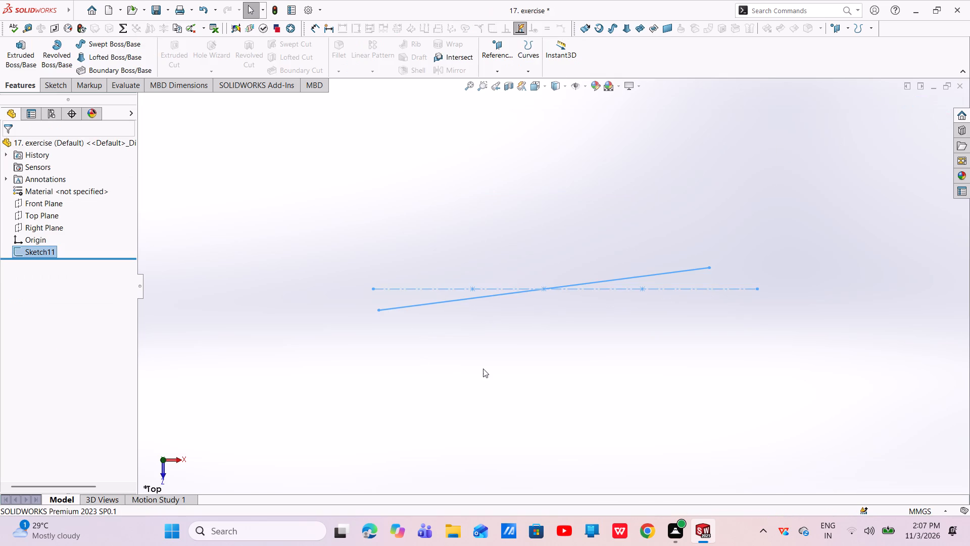
# Create a reference plane through the sketch point right of the origin, perpendicular to the horizontal centerline.
pyautogui.click(495, 64)
pyautogui.click(496, 84)
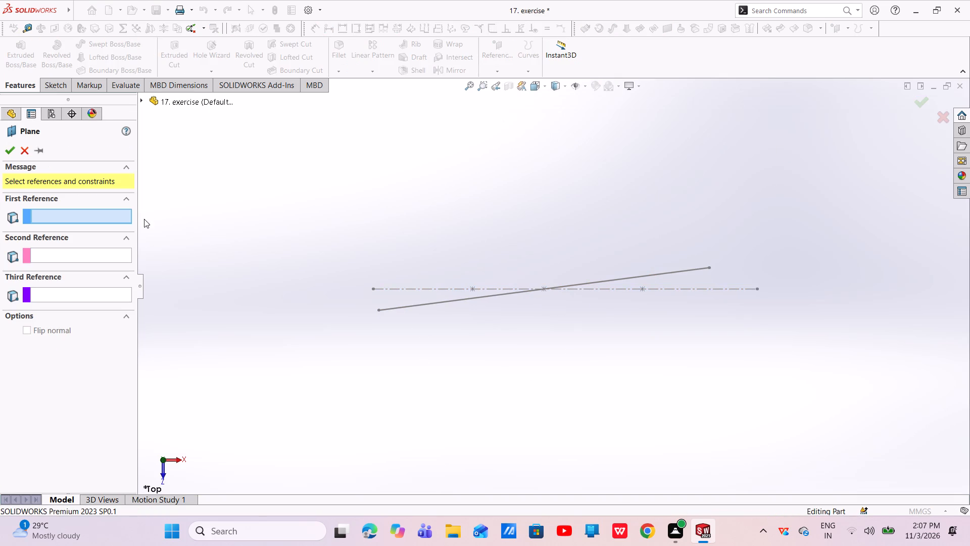
pyautogui.click(187, 102)
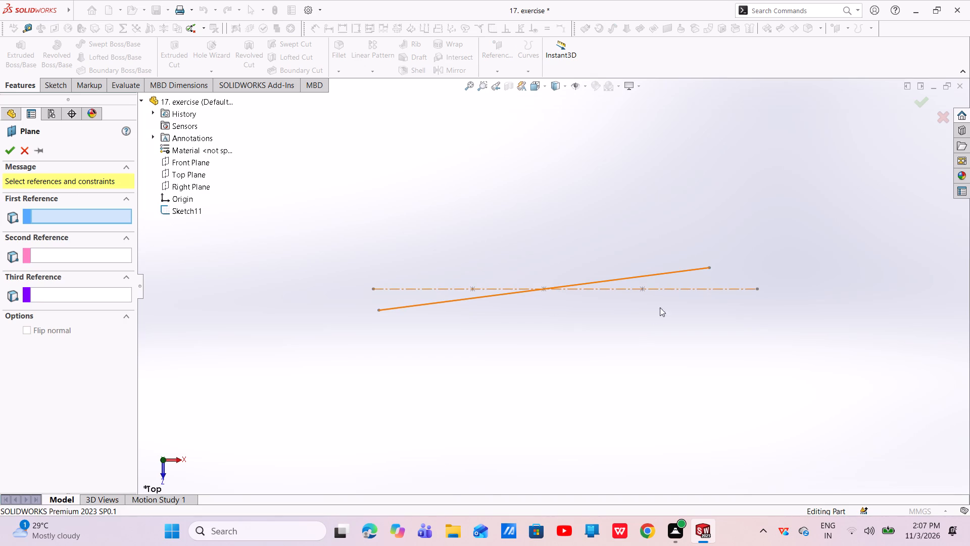
pyautogui.click(645, 290)
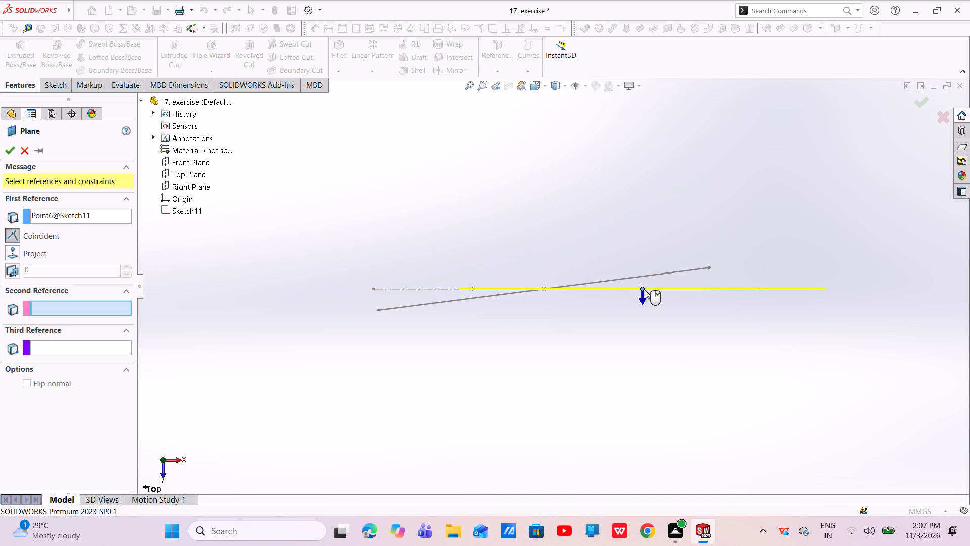
pyautogui.click(660, 290)
pyautogui.moveTo(658, 310); pyautogui.dragTo(661, 310, button='middle')
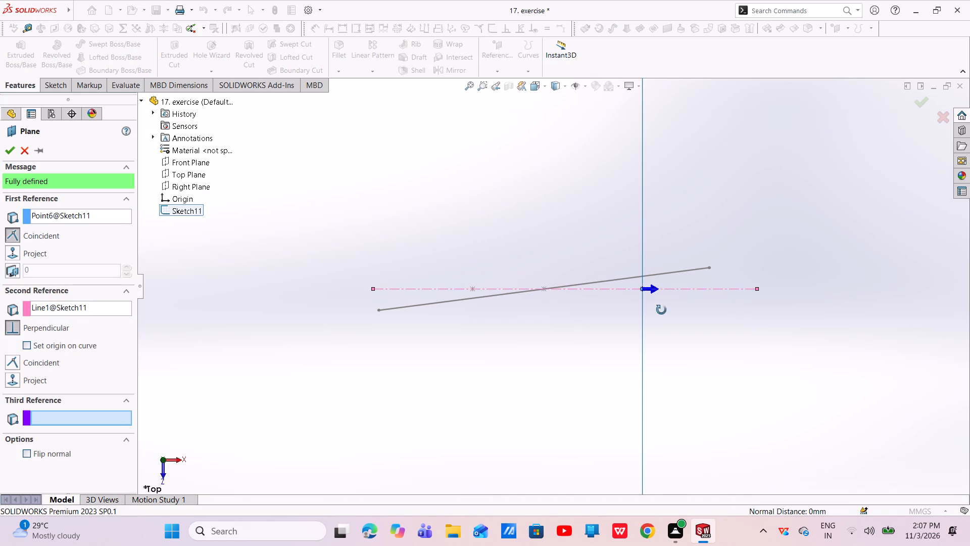
pyautogui.moveTo(661, 310); pyautogui.dragTo(663, 359, button='middle')
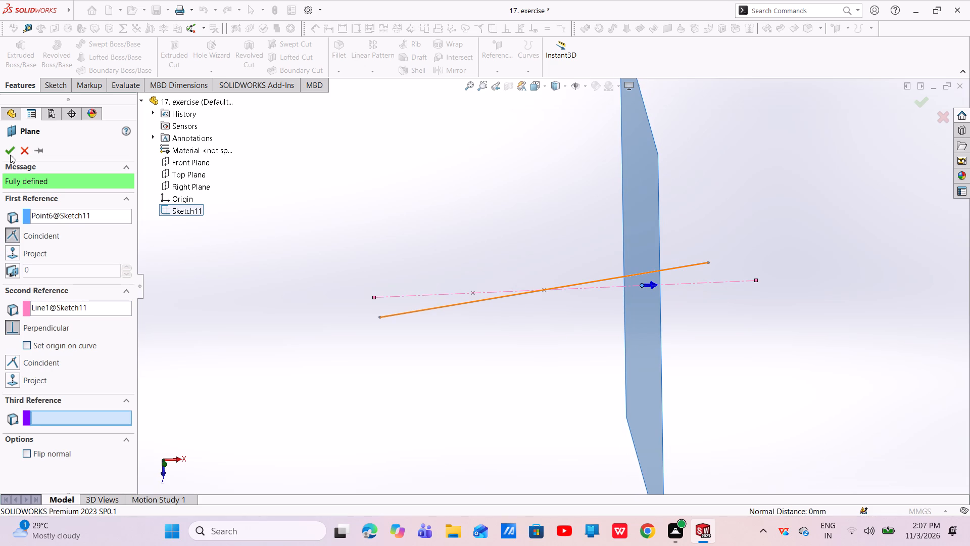
pyautogui.click(10, 154)
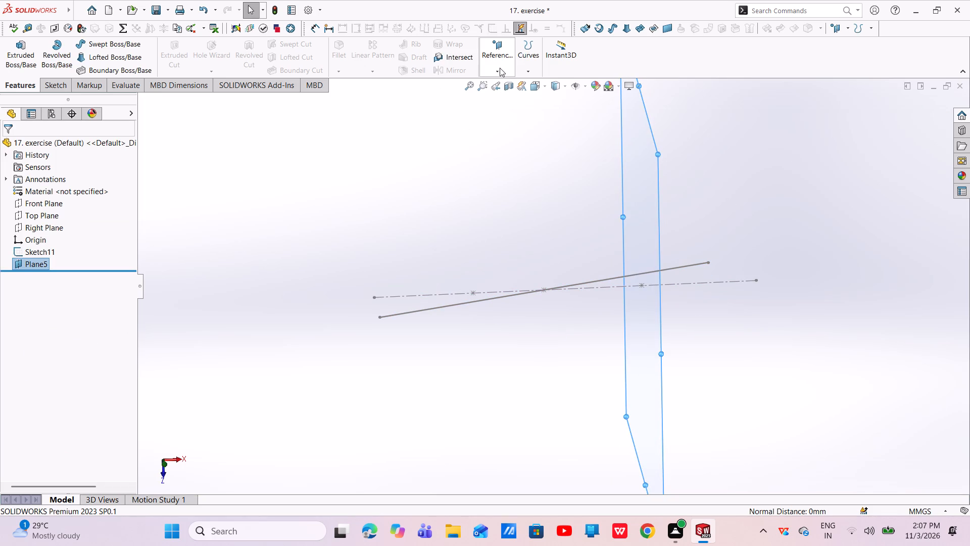
# Create a reference plane through the sketch point left of the origin, perpendicular to the centerline, clearing the preselected plane reference.
pyautogui.click(500, 67)
pyautogui.click(506, 76)
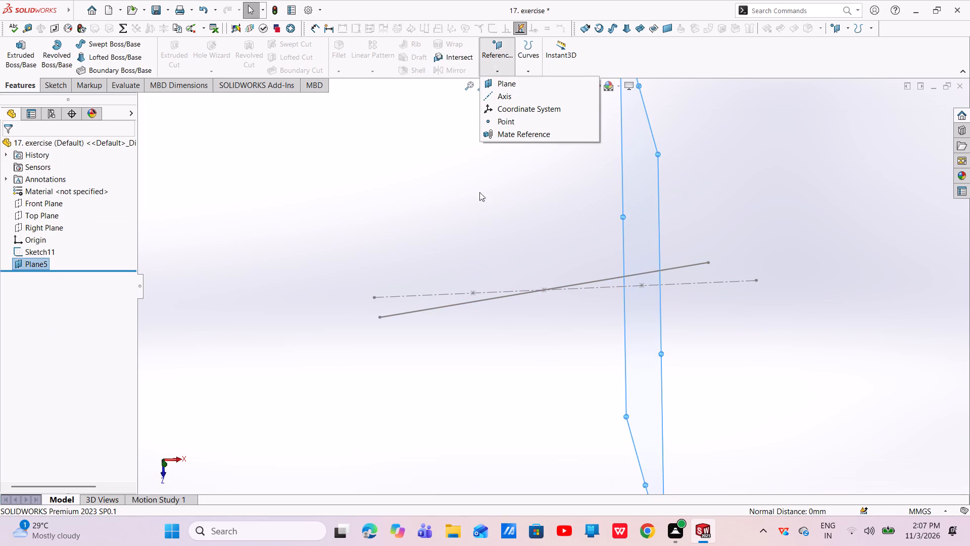
pyautogui.click(506, 80)
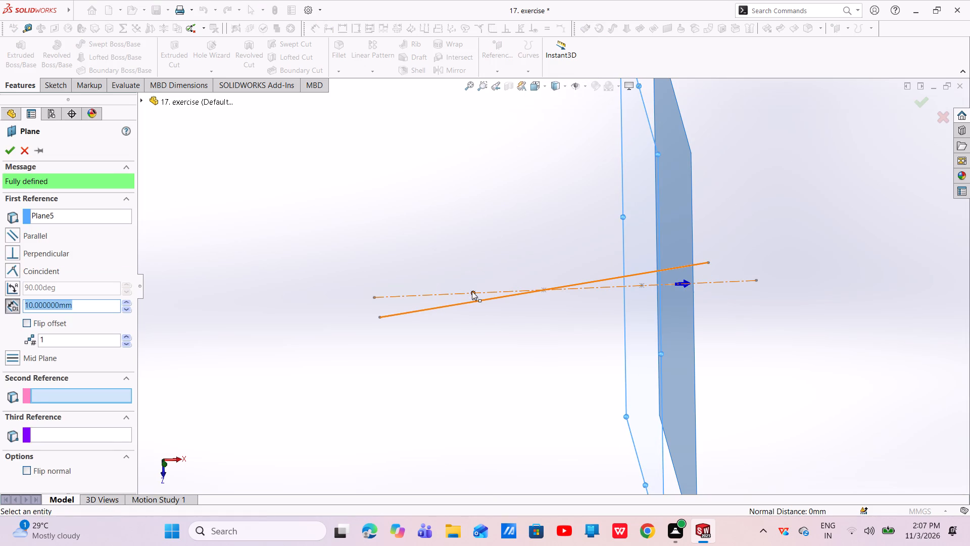
pyautogui.click(472, 291)
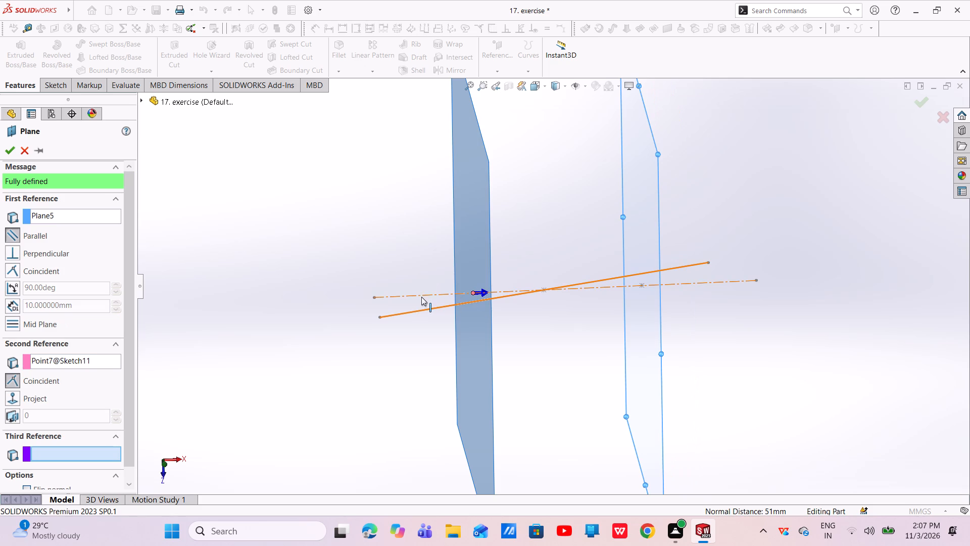
pyautogui.click(67, 217)
pyautogui.rightClick(67, 217)
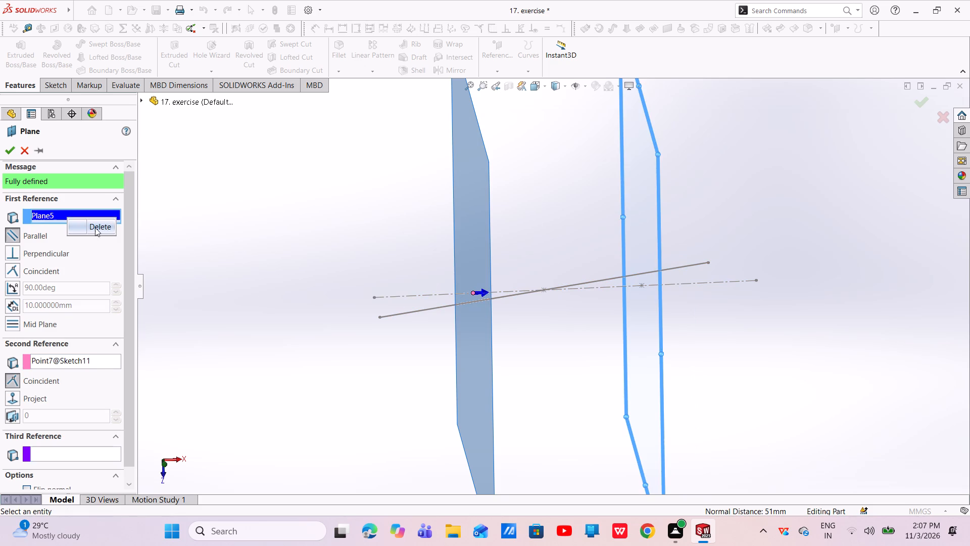
pyautogui.click(95, 227)
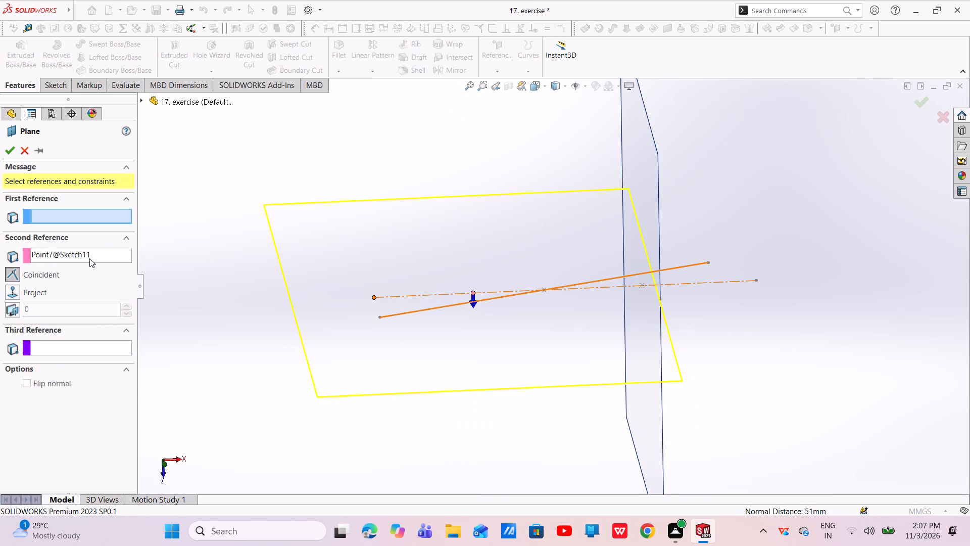
pyautogui.click(89, 258)
pyautogui.rightClick(89, 258)
pyautogui.click(126, 267)
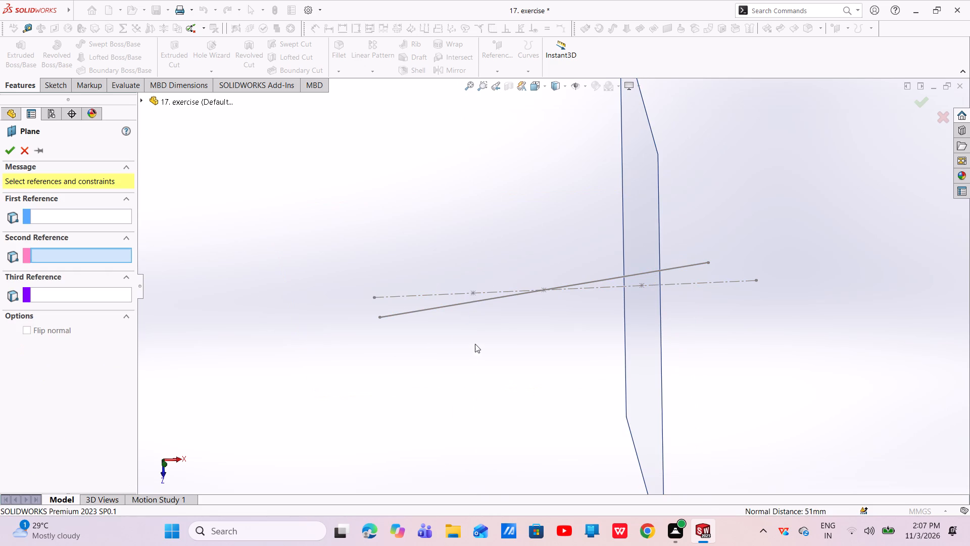
pyautogui.click(472, 292)
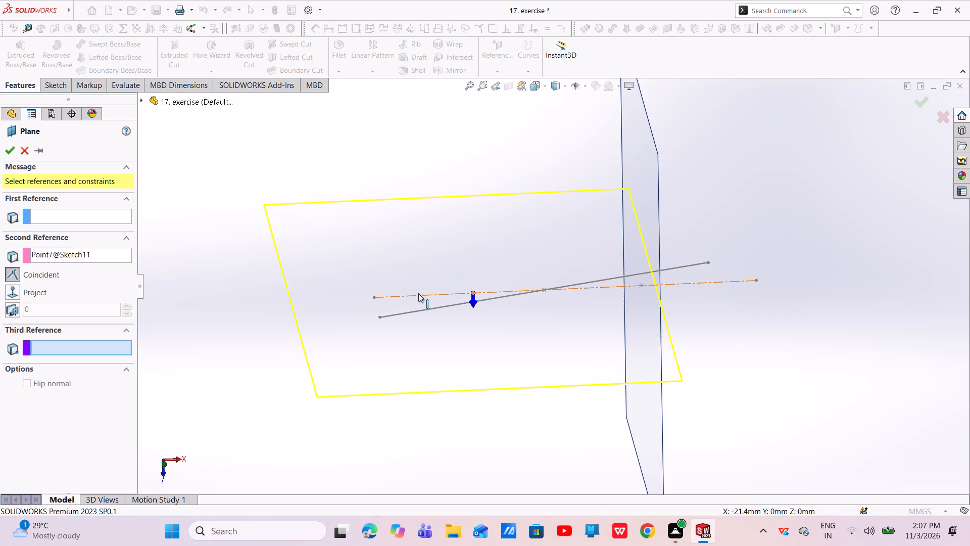
pyautogui.click(418, 293)
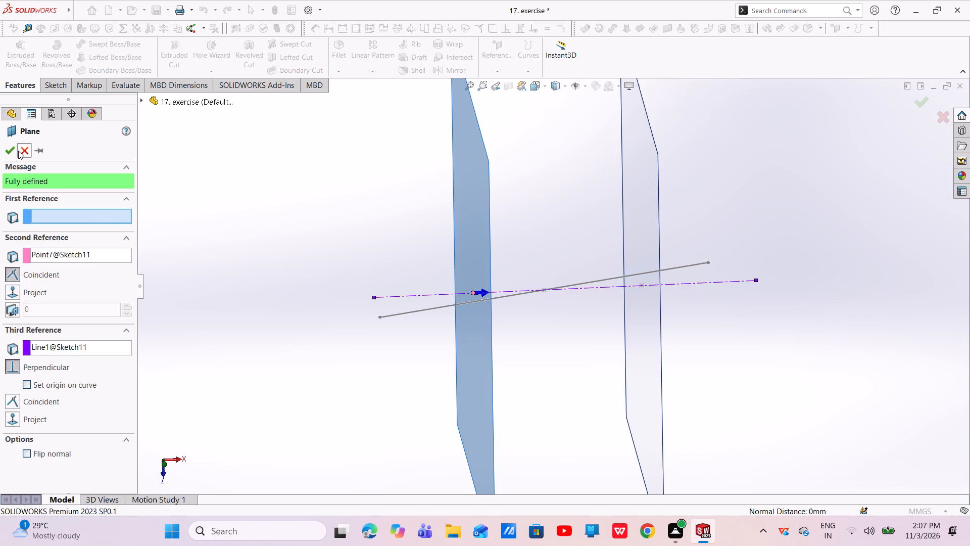
pyautogui.click(10, 150)
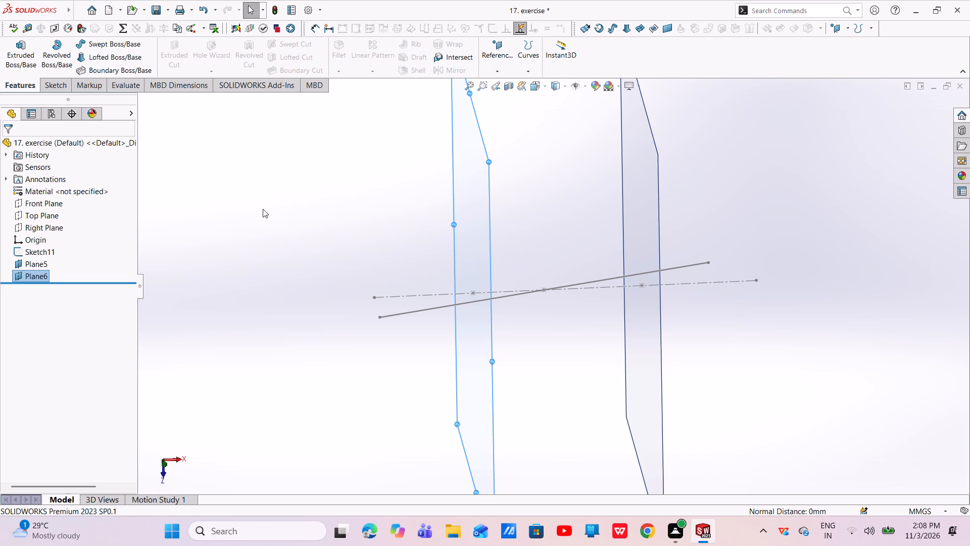
# Create a reference plane through the sketch point at the origin, perpendicular to the slanted line, clearing the preselected plane reference.
pyautogui.click(489, 52)
pyautogui.click(500, 83)
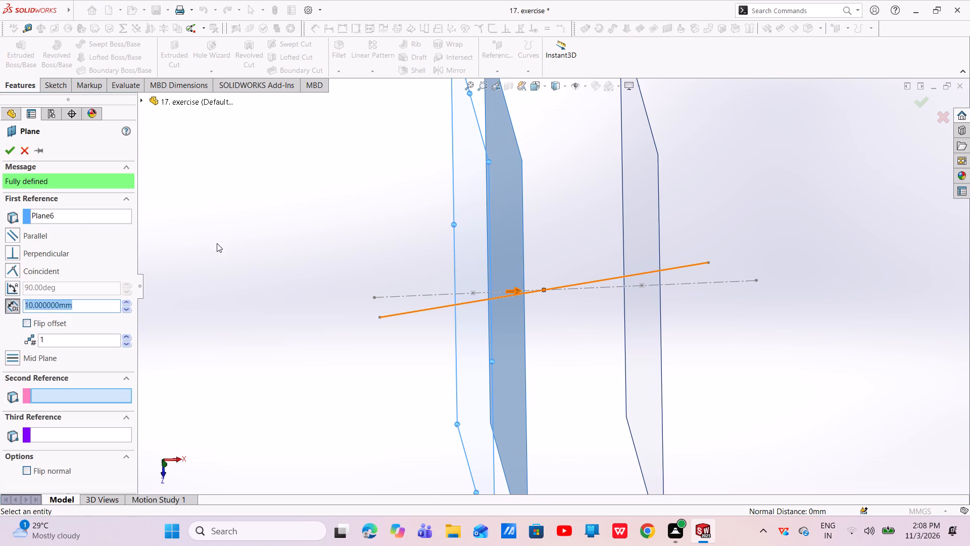
pyautogui.click(78, 222)
pyautogui.rightClick(78, 222)
pyautogui.click(114, 231)
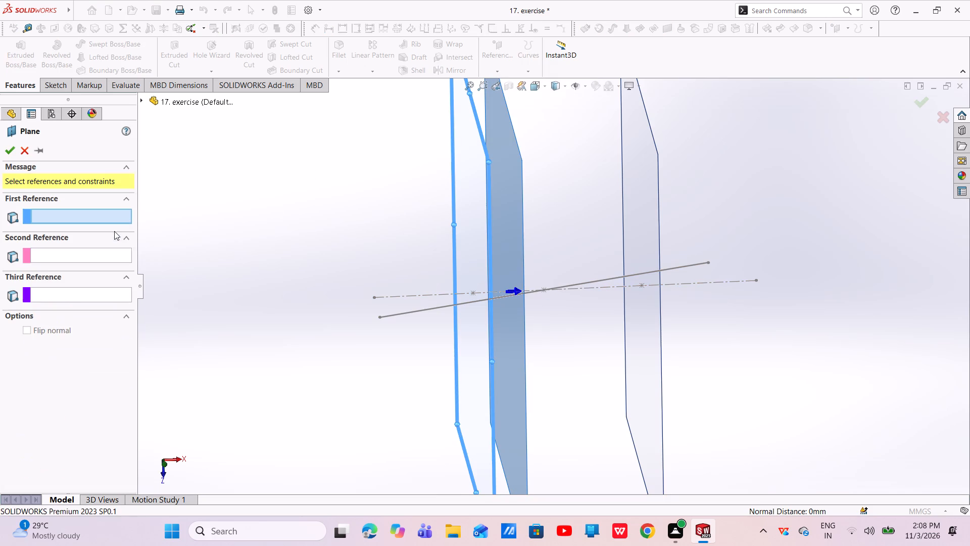
pyautogui.click(544, 289)
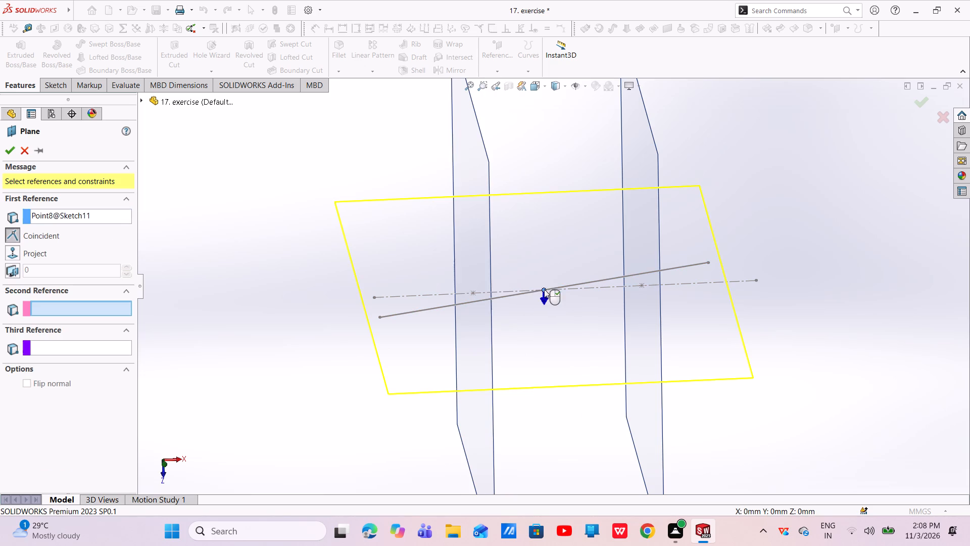
pyautogui.click(503, 297)
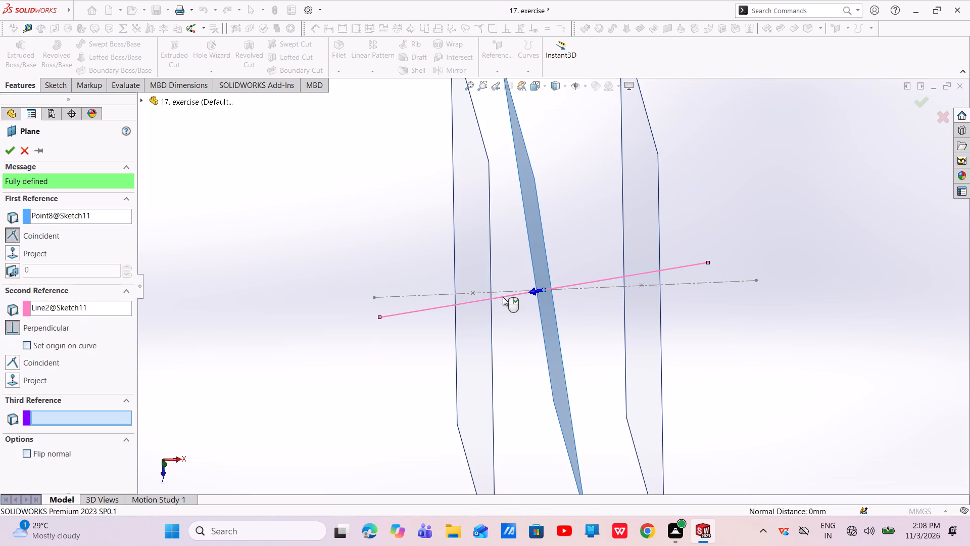
pyautogui.click(7, 152)
pyautogui.moveTo(462, 282); pyautogui.dragTo(426, 283, button='middle')
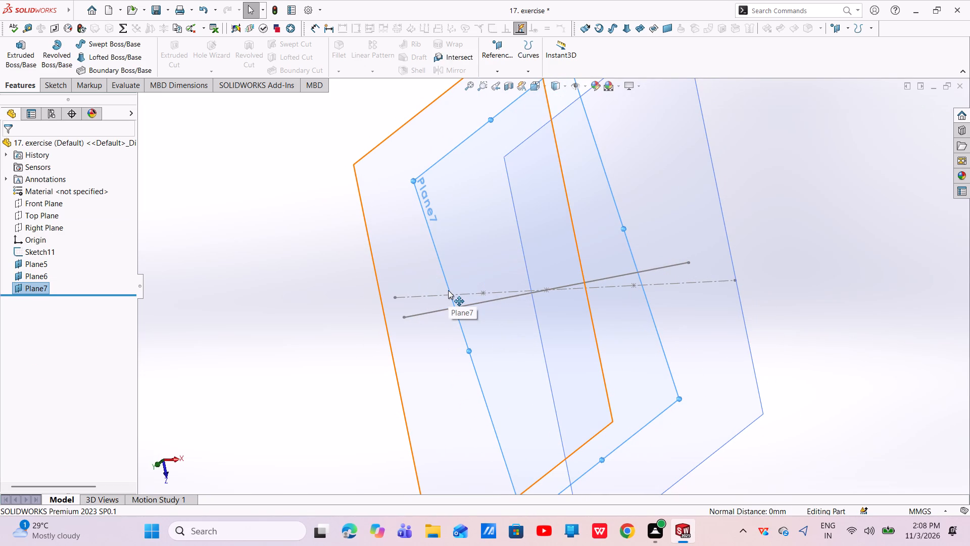
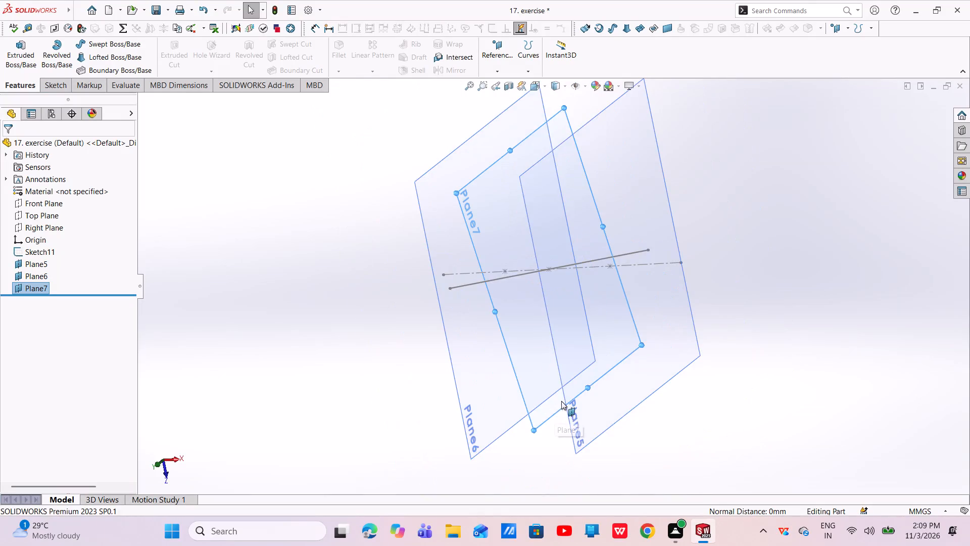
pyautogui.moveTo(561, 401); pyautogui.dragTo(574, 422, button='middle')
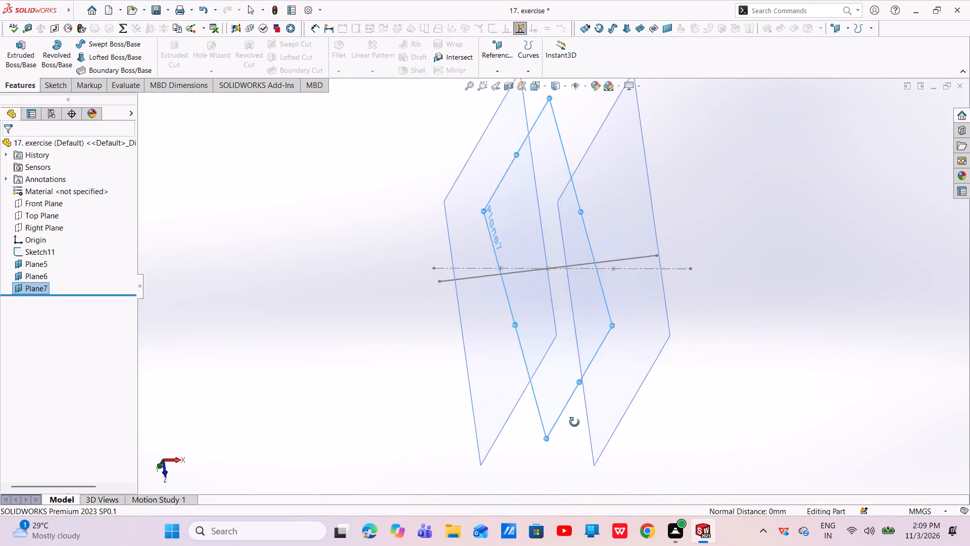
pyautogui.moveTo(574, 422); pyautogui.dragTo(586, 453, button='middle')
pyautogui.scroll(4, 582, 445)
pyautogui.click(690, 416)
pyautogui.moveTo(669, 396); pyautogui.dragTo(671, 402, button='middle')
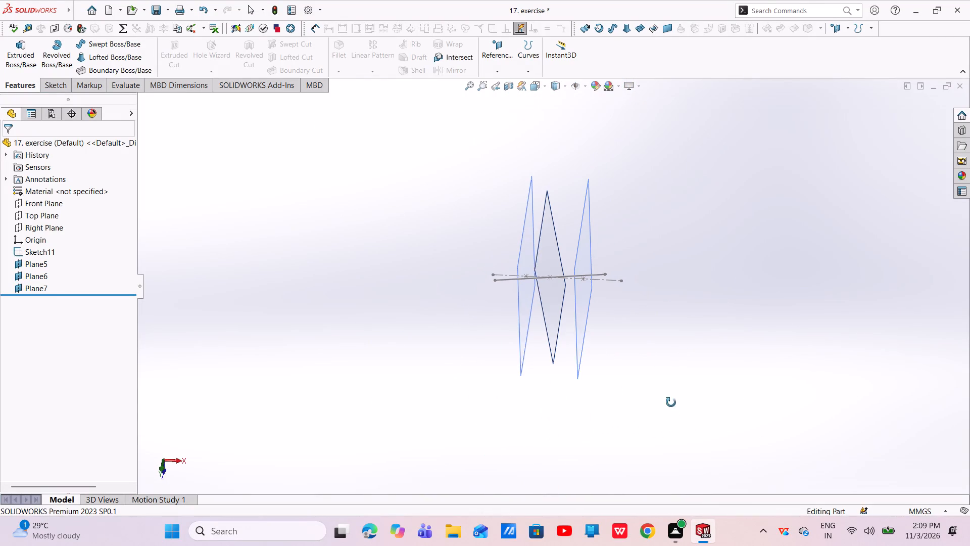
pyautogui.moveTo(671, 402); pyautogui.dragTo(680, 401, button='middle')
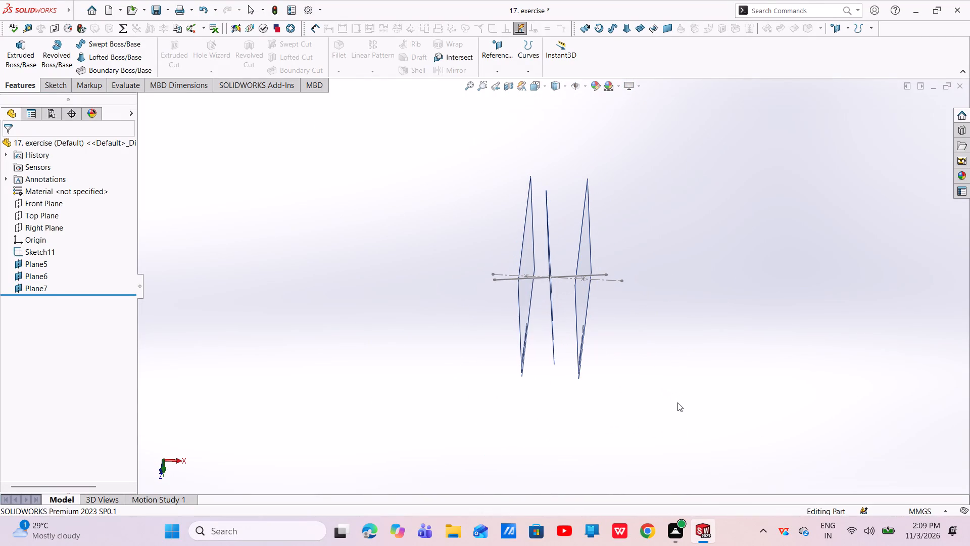
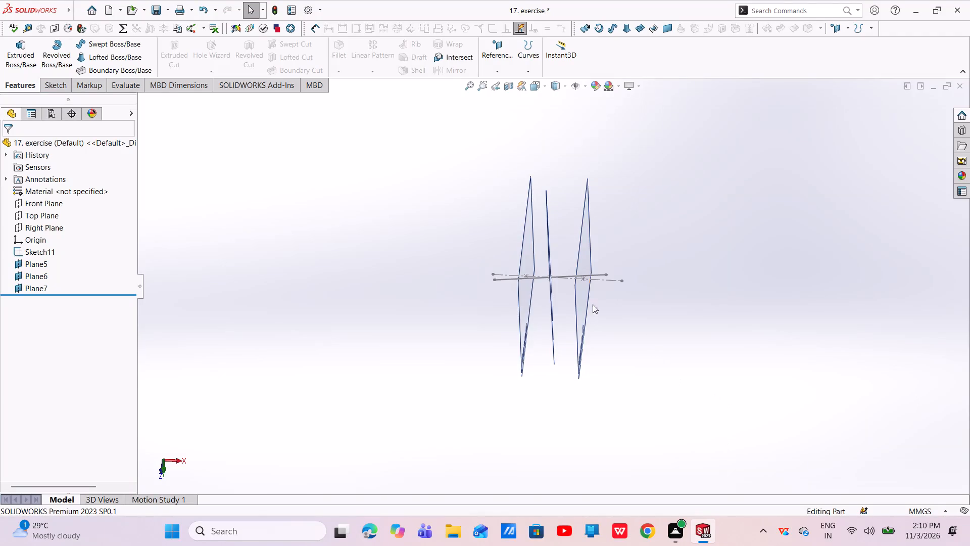
# Start a new sketch on Plane7, the middle reference plane.
pyautogui.scroll(-5, 564, 271)
pyautogui.moveTo(542, 211); pyautogui.dragTo(526, 210, button='middle')
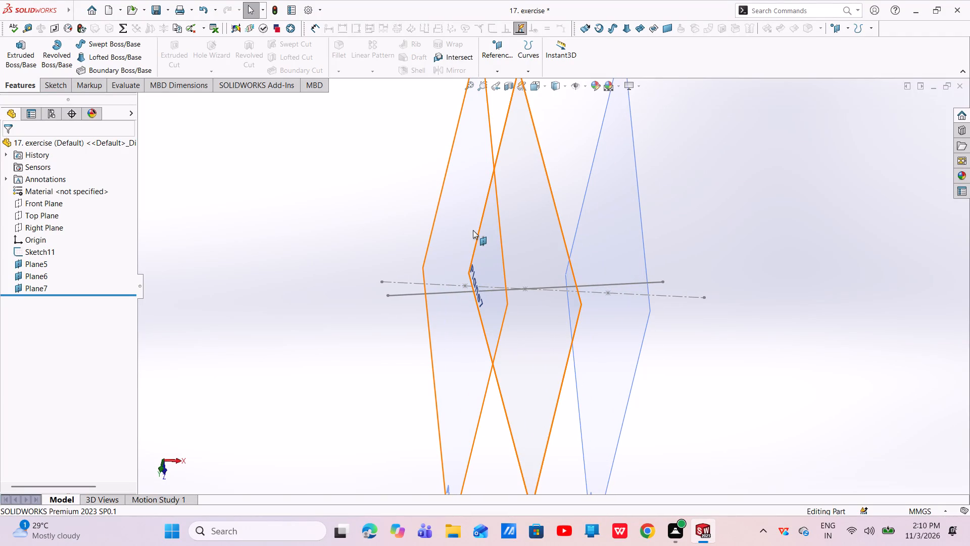
pyautogui.click(530, 273)
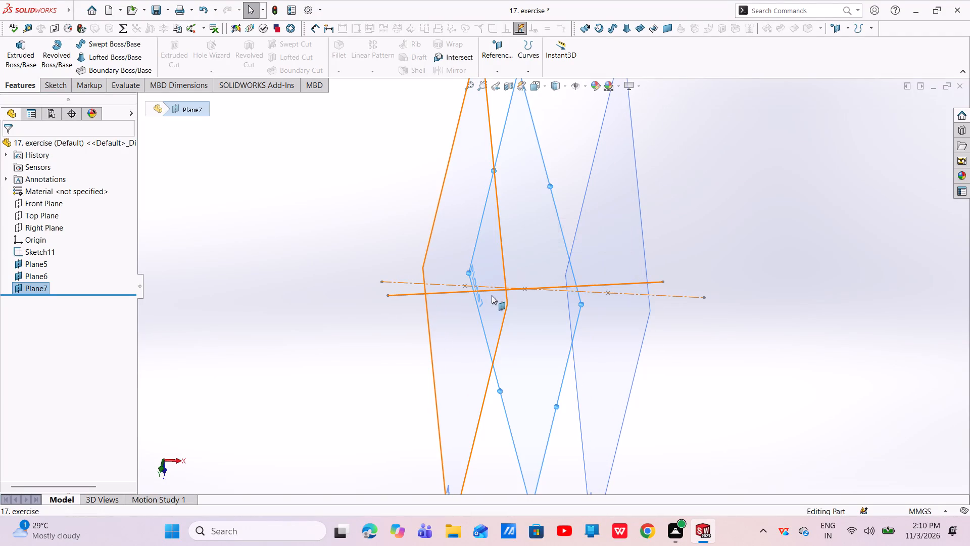
pyautogui.click(268, 352)
pyautogui.click(269, 349)
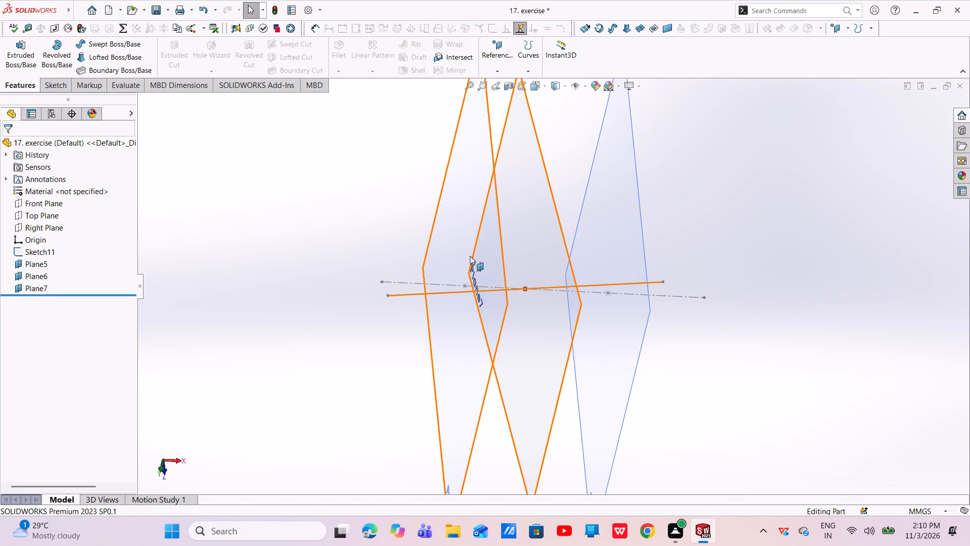
pyautogui.click(277, 275)
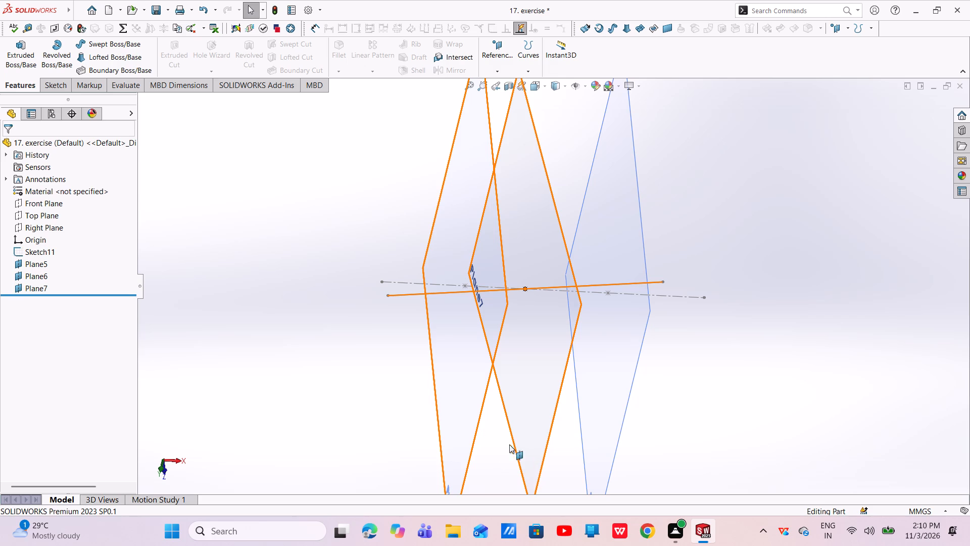
pyautogui.click(495, 458)
pyautogui.scroll(2, 734, 428)
pyautogui.click(712, 418)
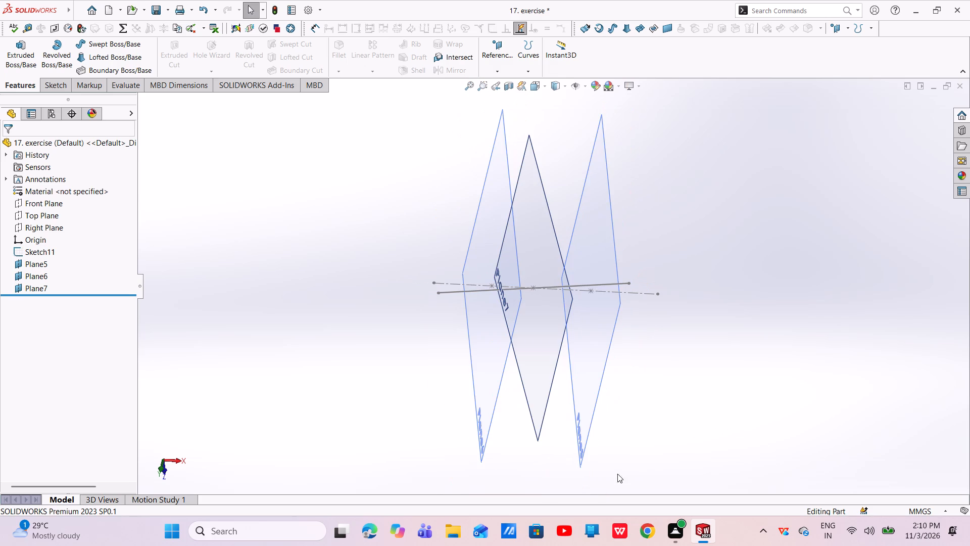
pyautogui.click(542, 434)
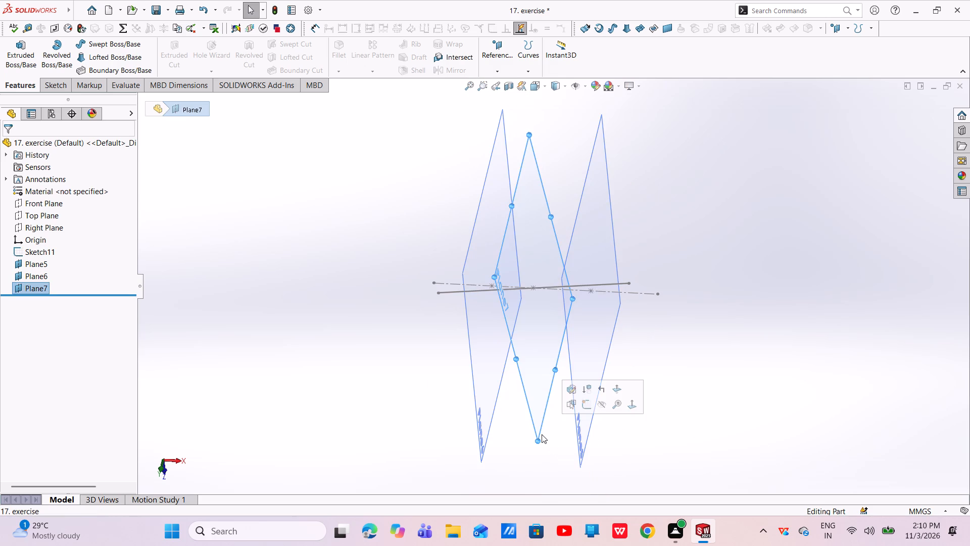
pyautogui.click(588, 408)
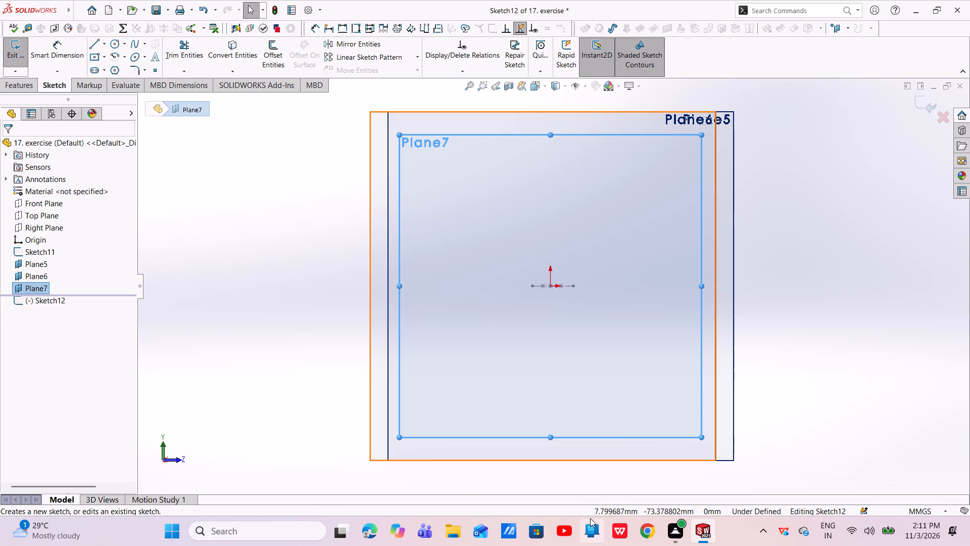
# Draw a vertical centerline through the origin in two segments, about 37 mm above it and 30 mm below it.
pyautogui.click(107, 45)
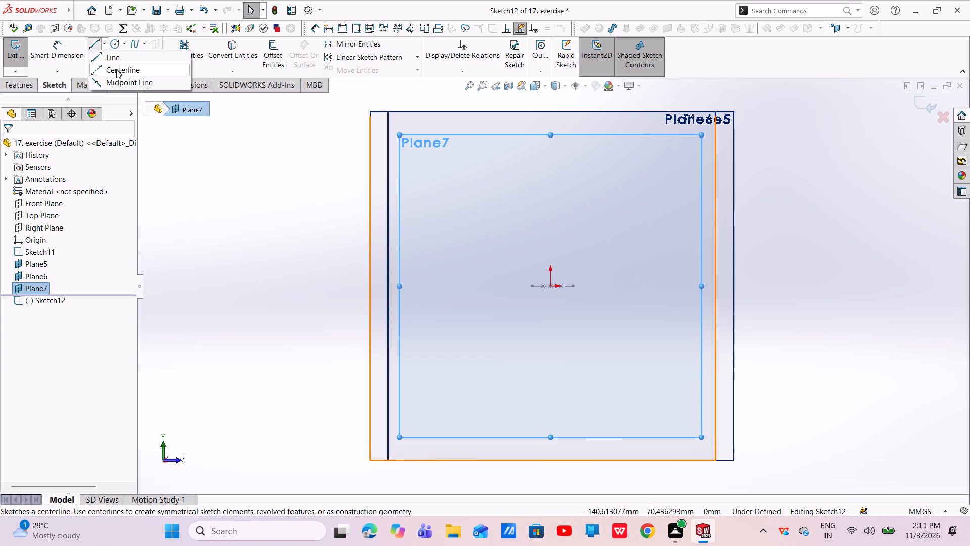
pyautogui.click(116, 70)
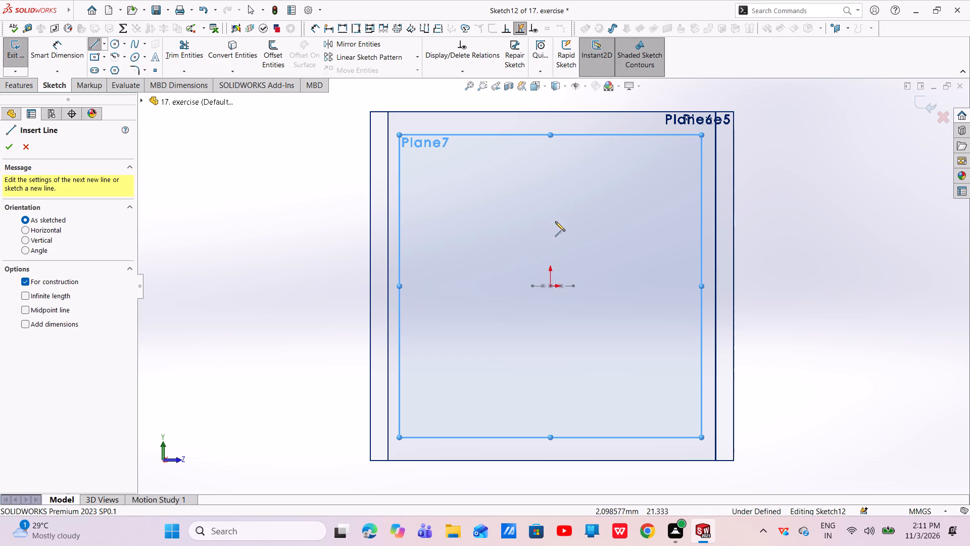
pyautogui.click(549, 183)
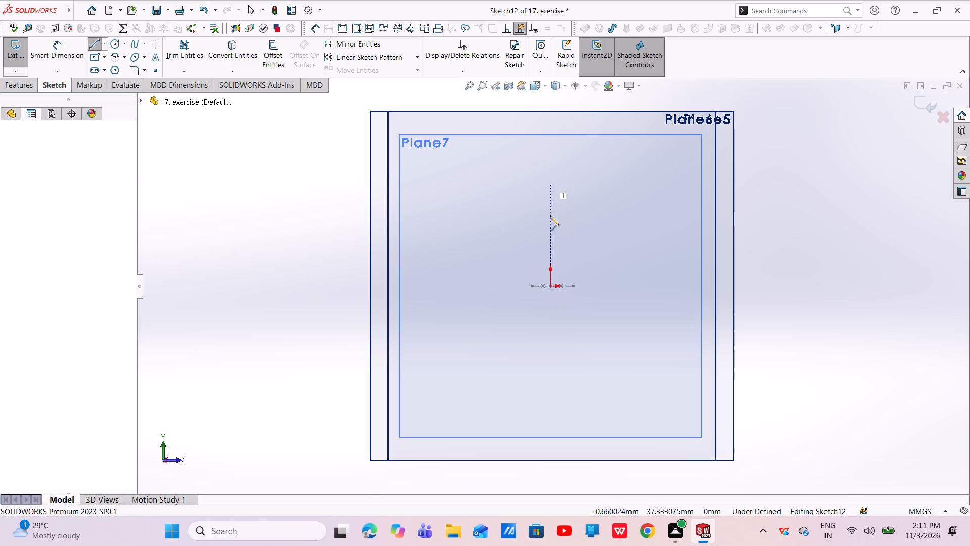
pyautogui.click(552, 286)
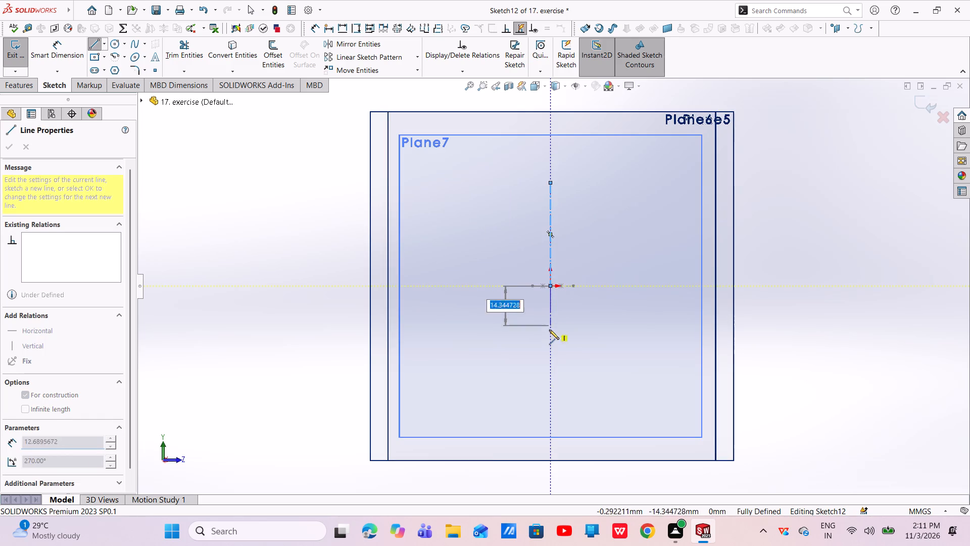
pyautogui.click(551, 368)
pyautogui.rightClick(551, 369)
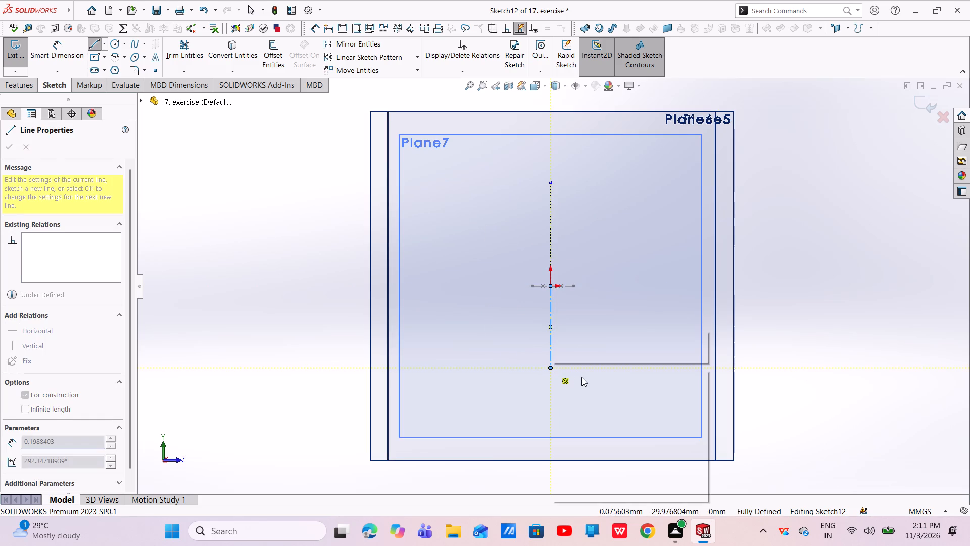
pyautogui.click(581, 377)
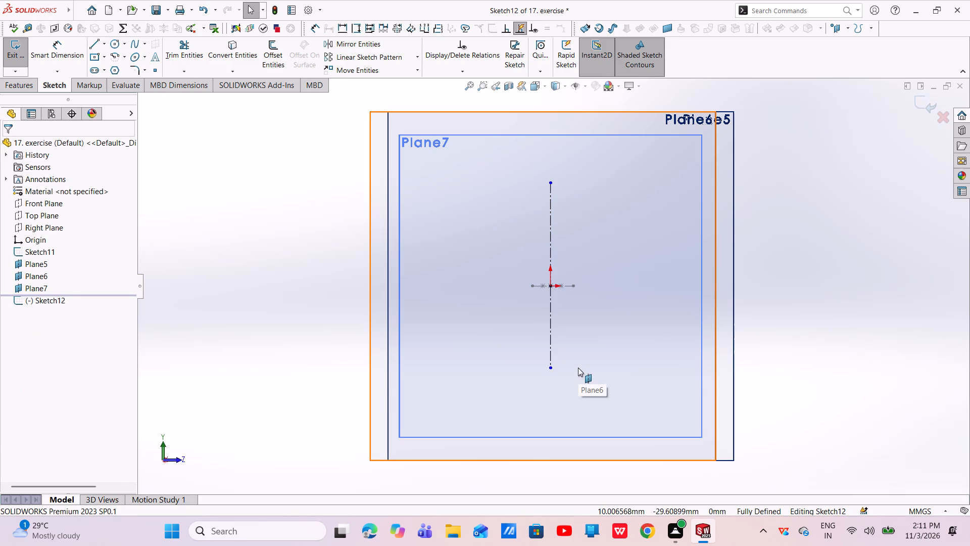
# Sketch the profile's lower centerpoint arc, centred on the centerline above the origin, with about 45 mm radius spanning about 82°.
pyautogui.click(117, 57)
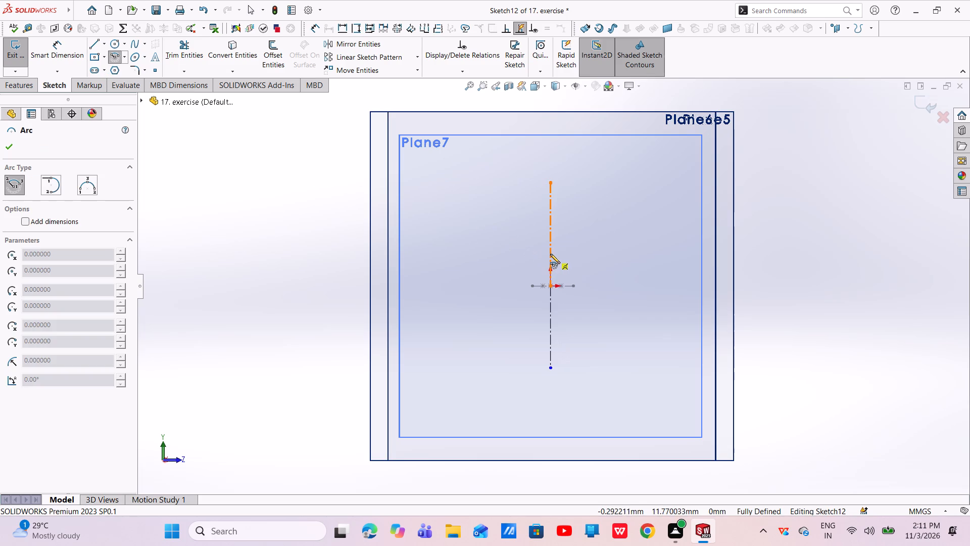
pyautogui.click(550, 254)
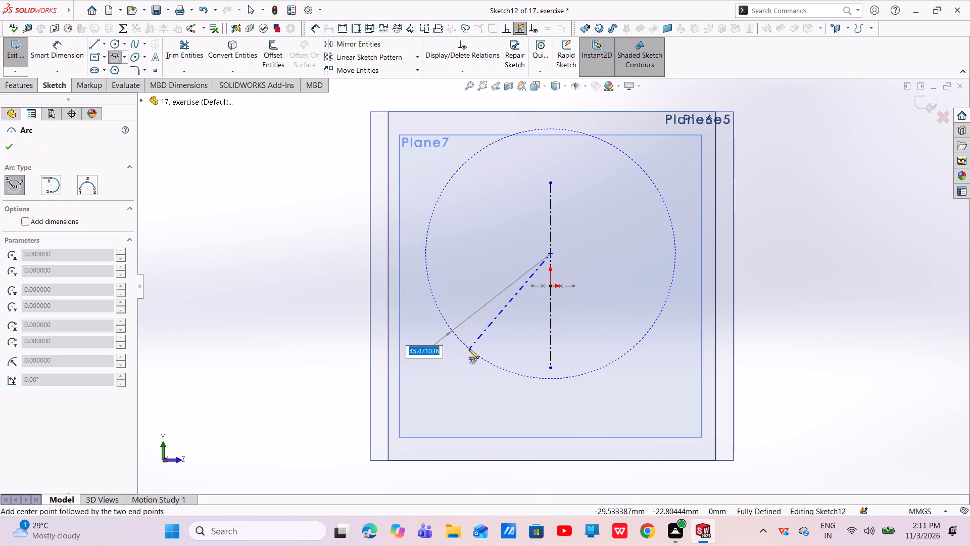
pyautogui.click(468, 349)
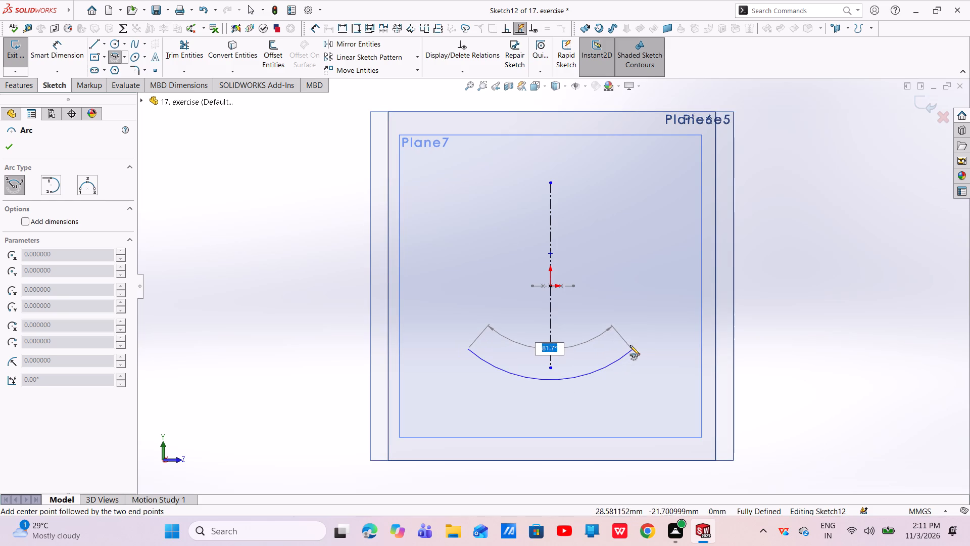
pyautogui.click(630, 345)
pyautogui.rightClick(630, 345)
pyautogui.click(650, 351)
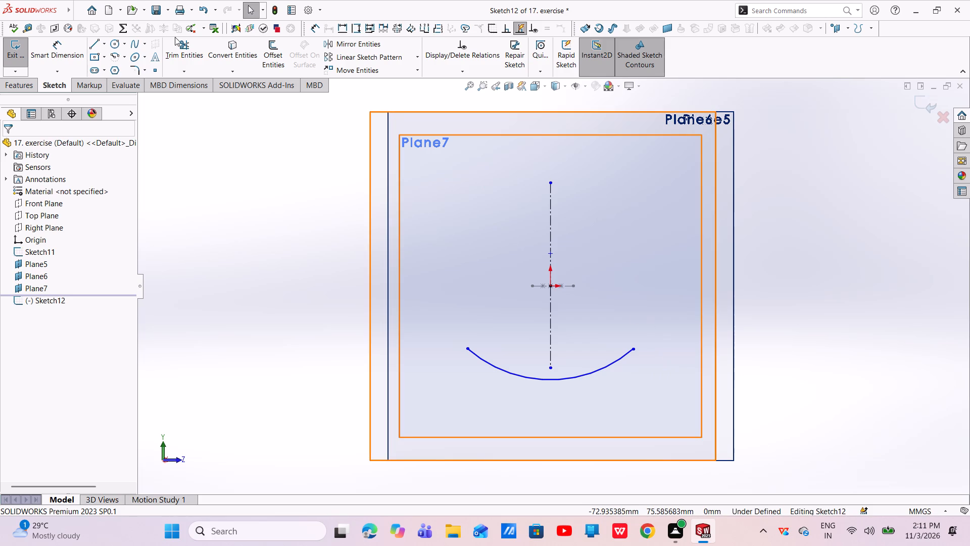
# Sketch the profile's upper centerpoint arc, centred on the origin, with about 50 mm radius and crossing the centerline.
pyautogui.click(112, 54)
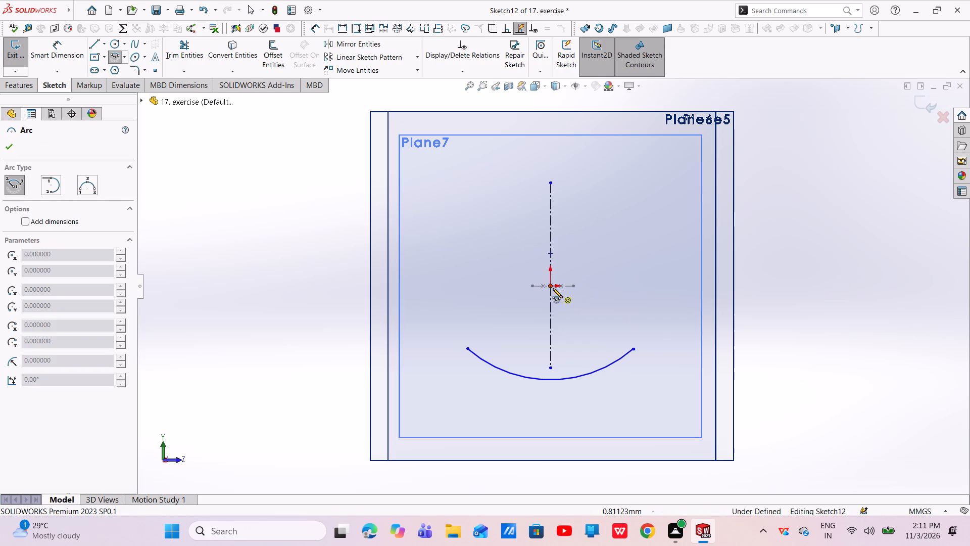
pyautogui.click(553, 288)
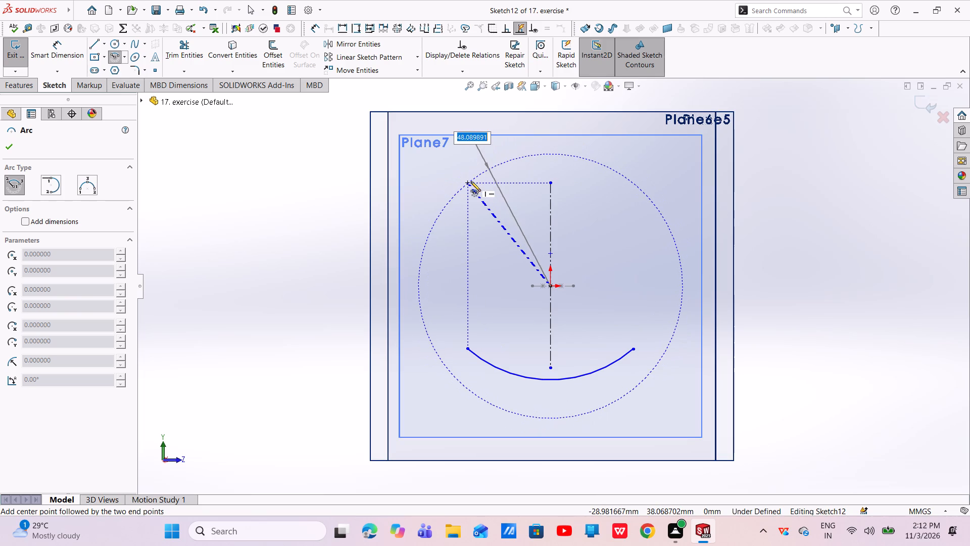
pyautogui.click(465, 178)
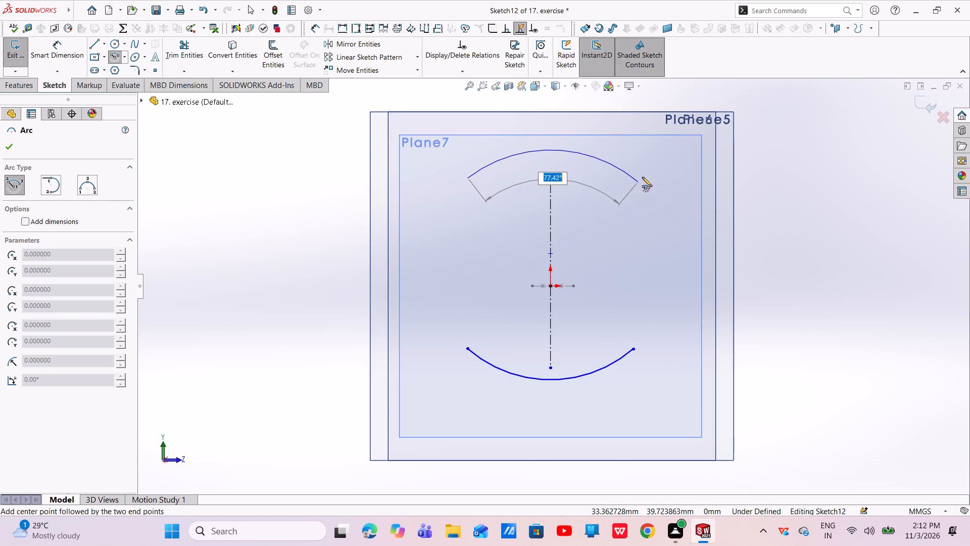
pyautogui.click(645, 181)
pyautogui.rightClick(645, 181)
pyautogui.click(653, 188)
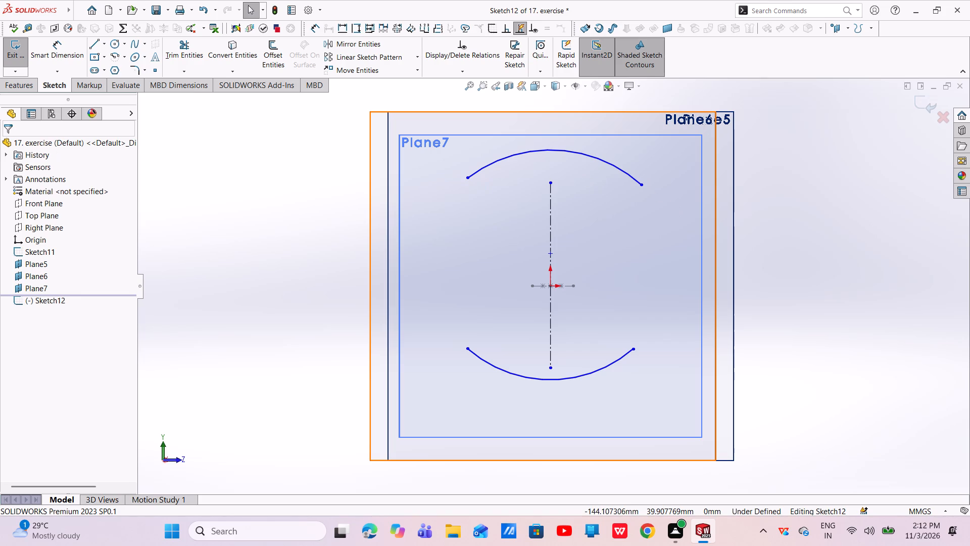
# Close the profile with two side lines joining the upper arc's endpoints to the lower arc's endpoints.
pyautogui.click(94, 41)
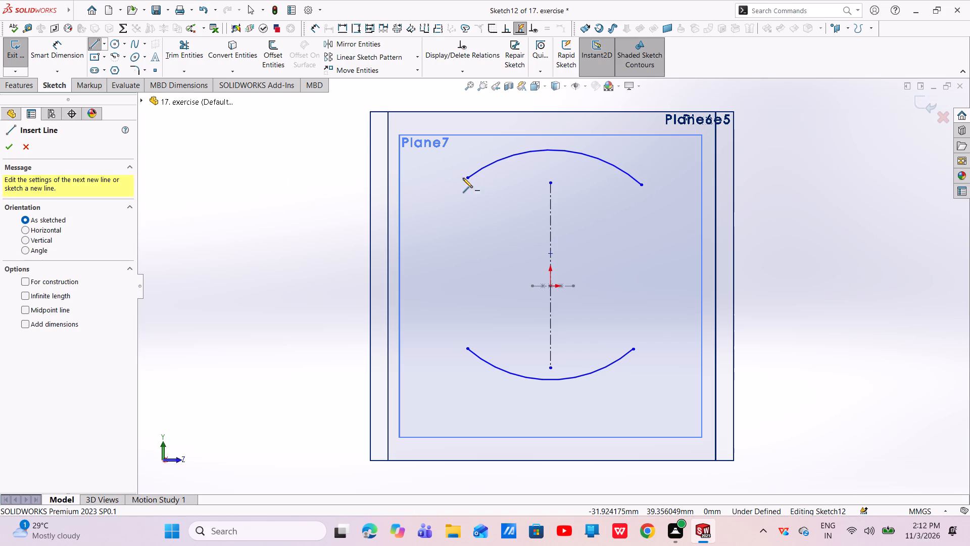
pyautogui.click(467, 176)
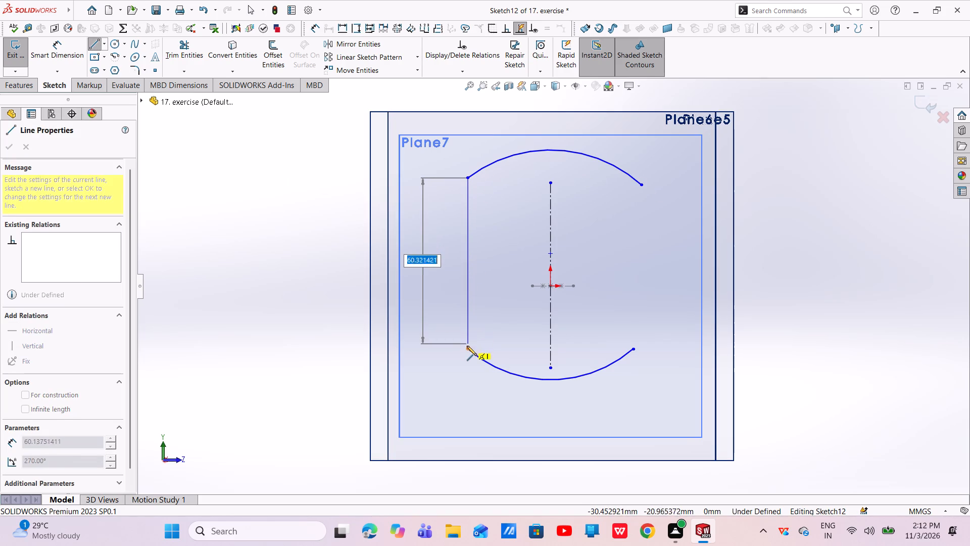
pyautogui.click(468, 349)
pyautogui.rightClick(468, 349)
pyautogui.click(476, 354)
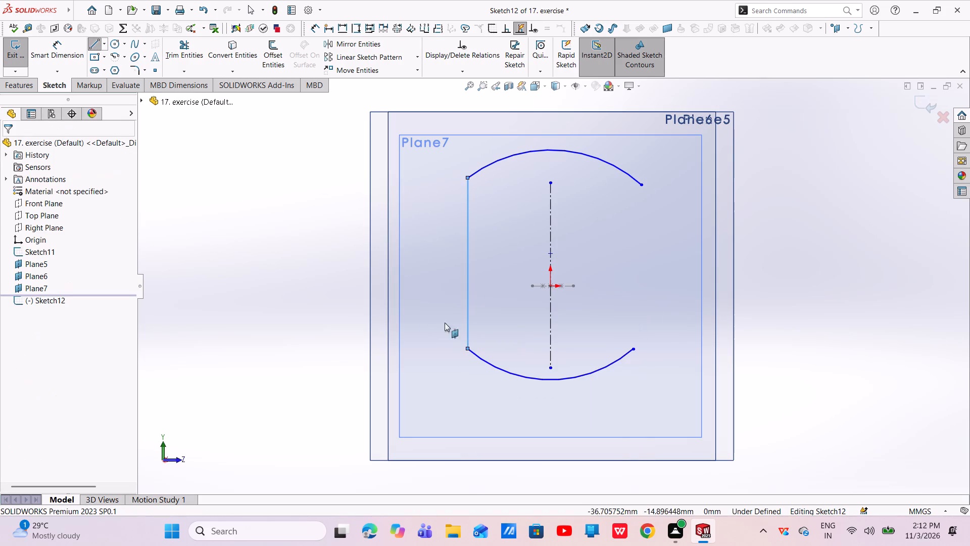
pyautogui.click(89, 48)
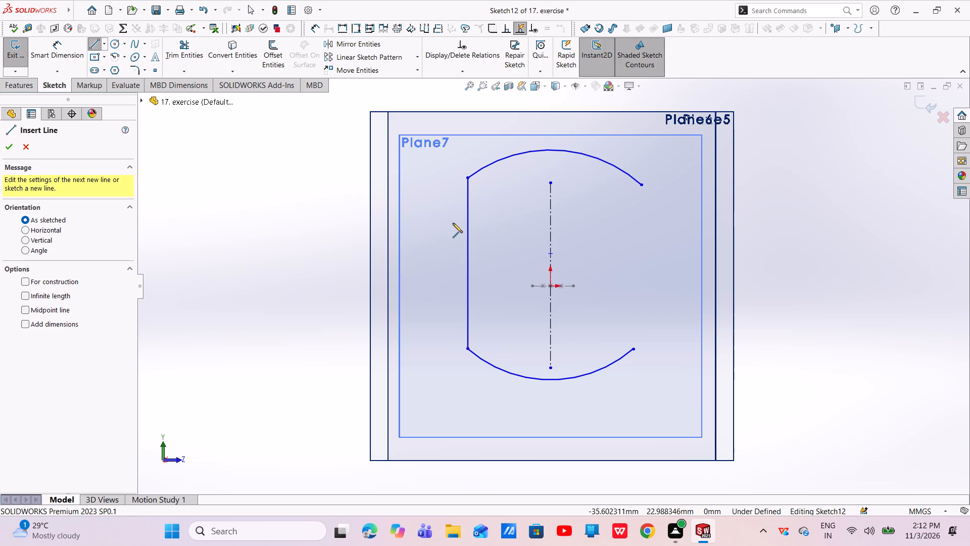
pyautogui.click(641, 185)
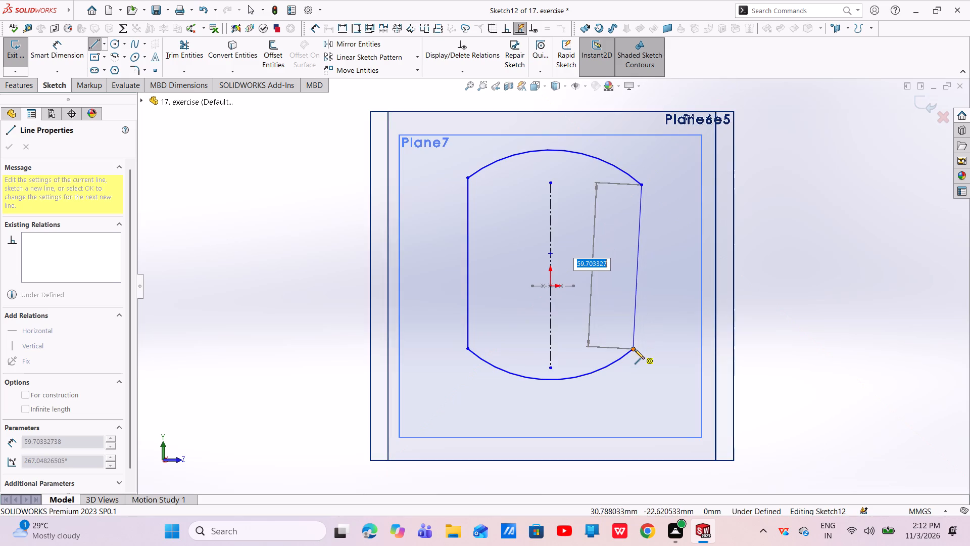
pyautogui.click(635, 349)
pyautogui.rightClick(635, 349)
pyautogui.click(645, 359)
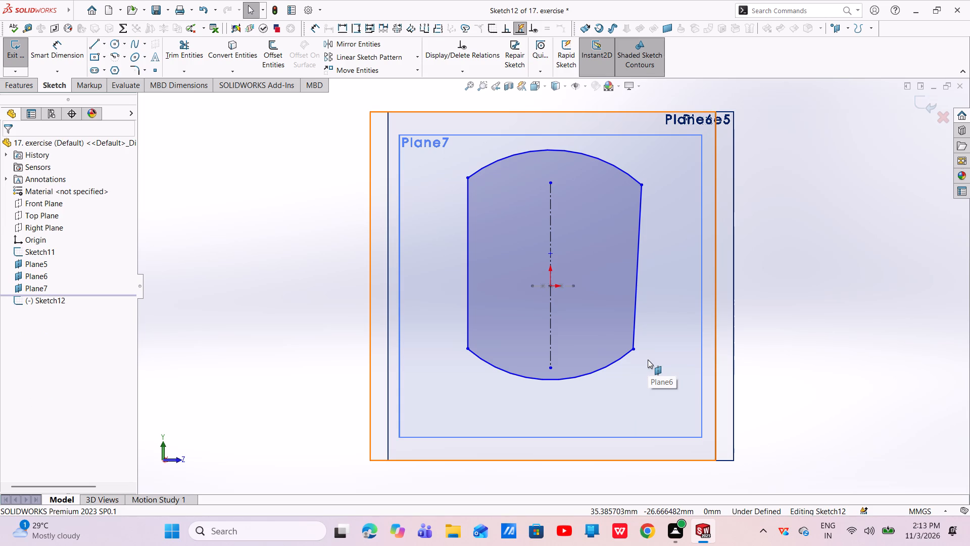
# Add a Horizontal relation between the upper arc's two endpoints and another between the lower arc's two endpoints.
pyautogui.click(642, 184)
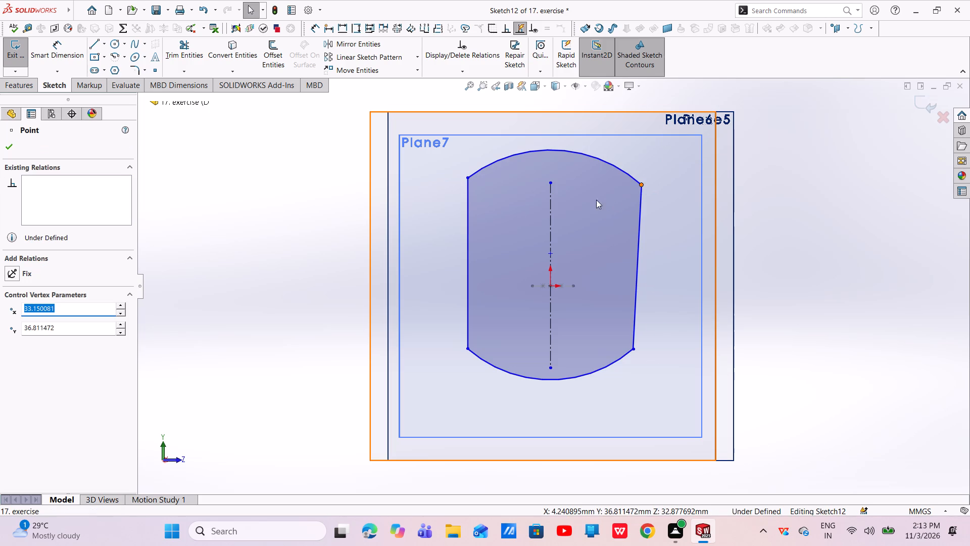
pyautogui.keyDown('ctrl'); pyautogui.click(467, 176); pyautogui.keyUp('ctrl')
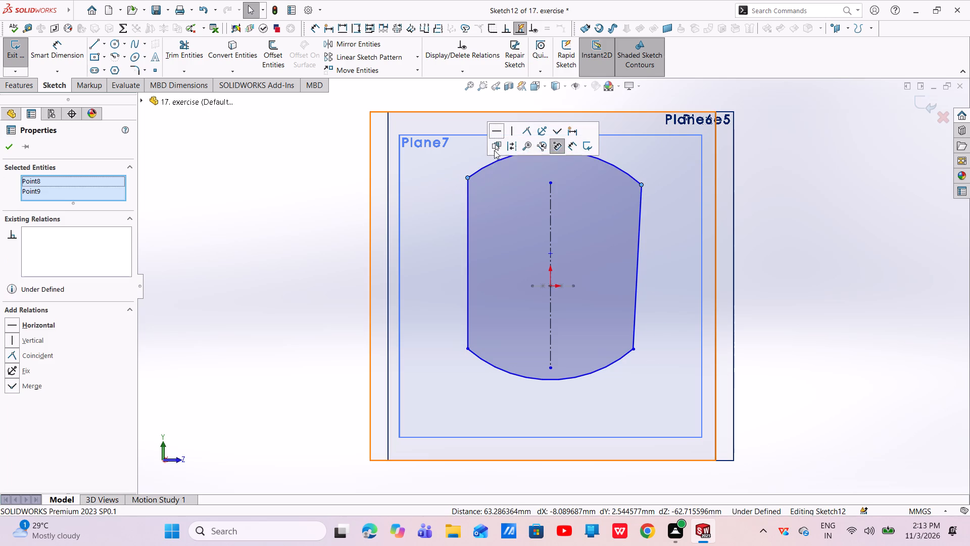
pyautogui.click(499, 132)
pyautogui.press('Escape')
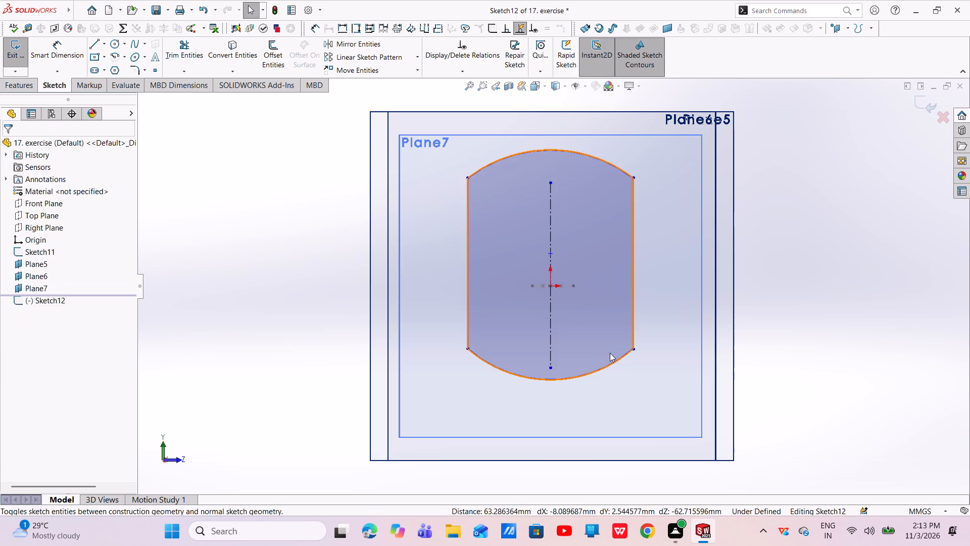
pyautogui.click(633, 348)
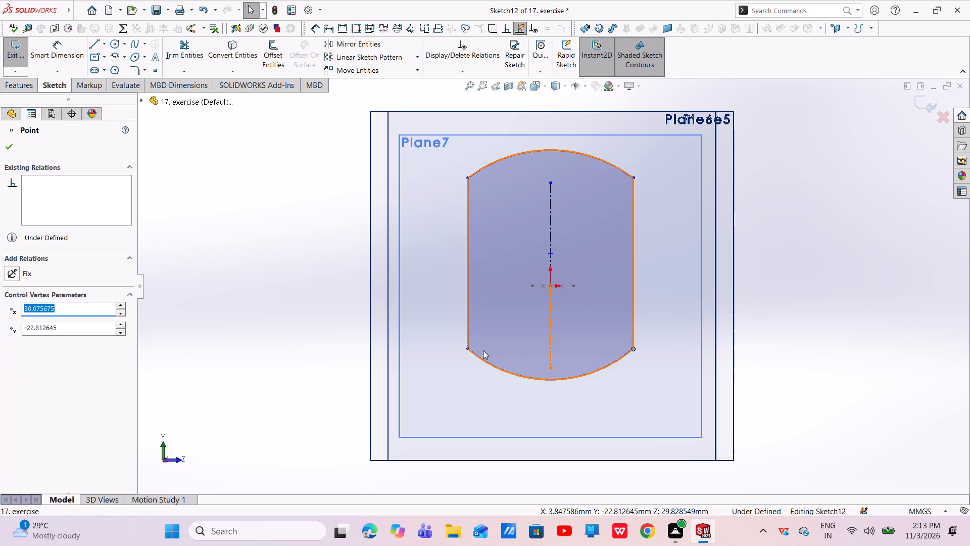
pyautogui.keyDown('ctrl'); pyautogui.click(466, 349); pyautogui.keyUp('ctrl')
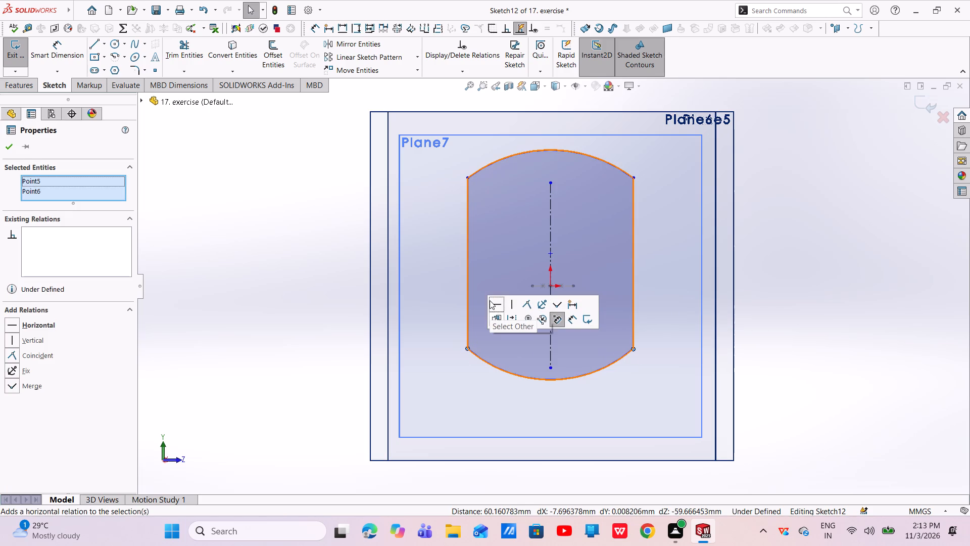
pyautogui.click(493, 301)
pyautogui.doubleClick(496, 304)
pyautogui.press('Escape')
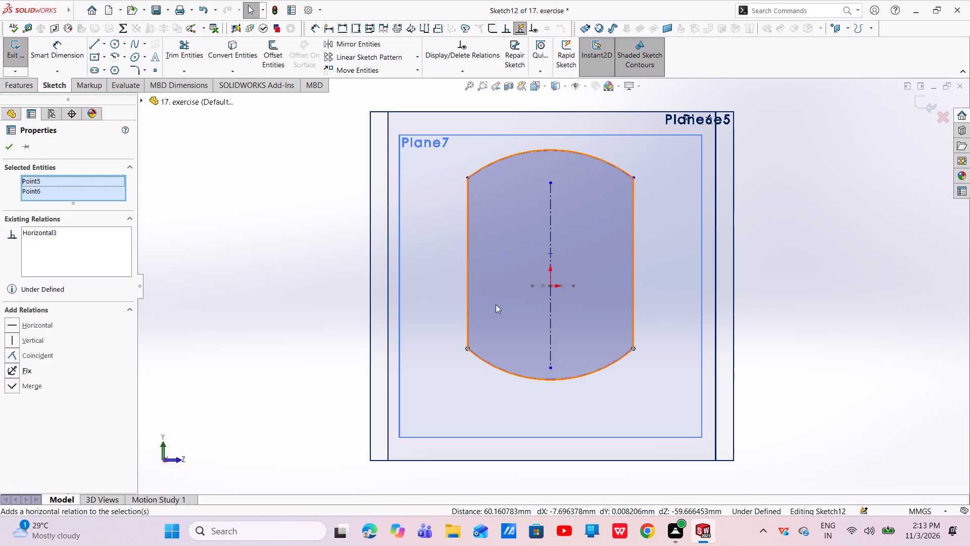
pyautogui.press('Escape')
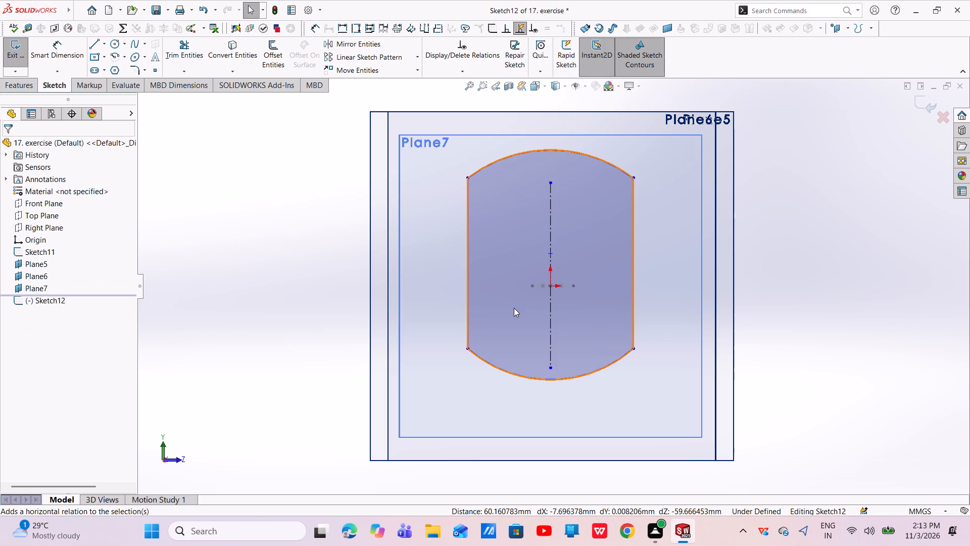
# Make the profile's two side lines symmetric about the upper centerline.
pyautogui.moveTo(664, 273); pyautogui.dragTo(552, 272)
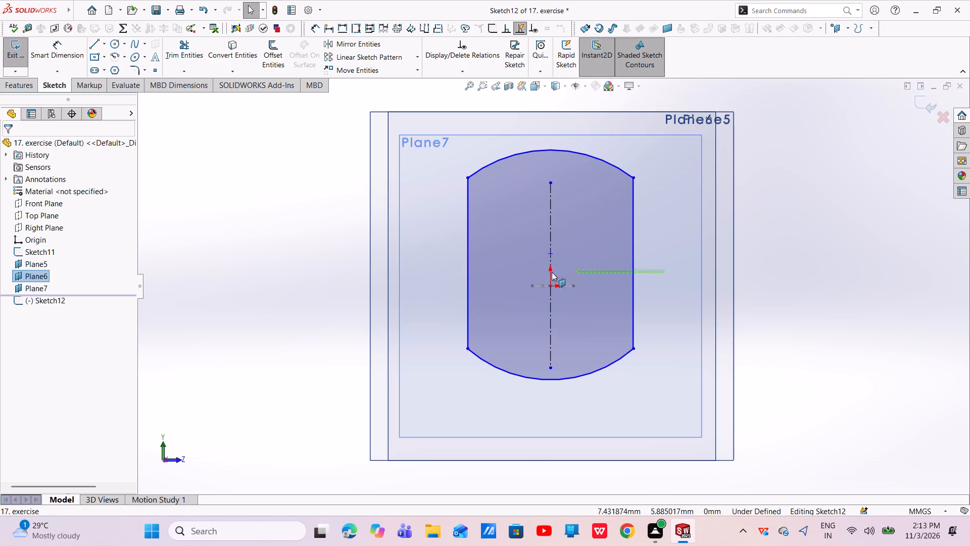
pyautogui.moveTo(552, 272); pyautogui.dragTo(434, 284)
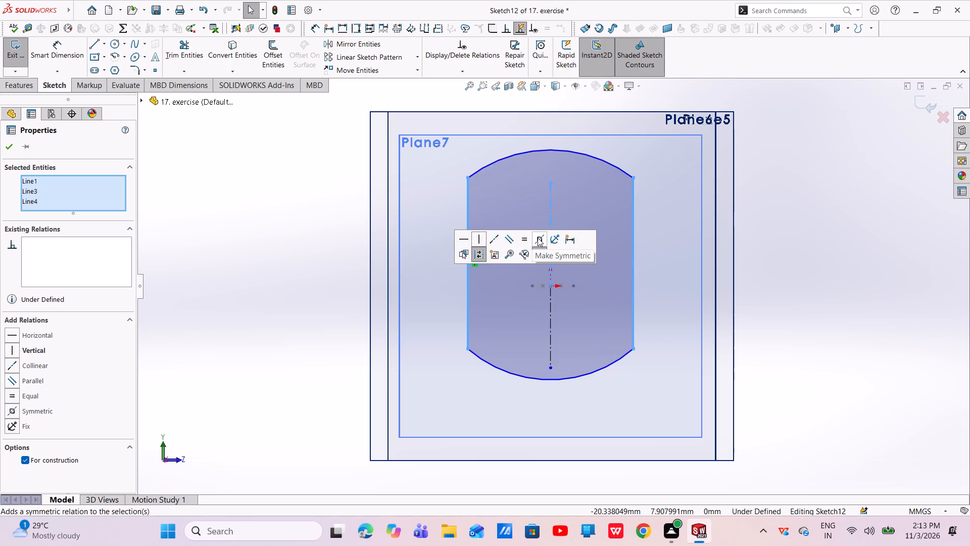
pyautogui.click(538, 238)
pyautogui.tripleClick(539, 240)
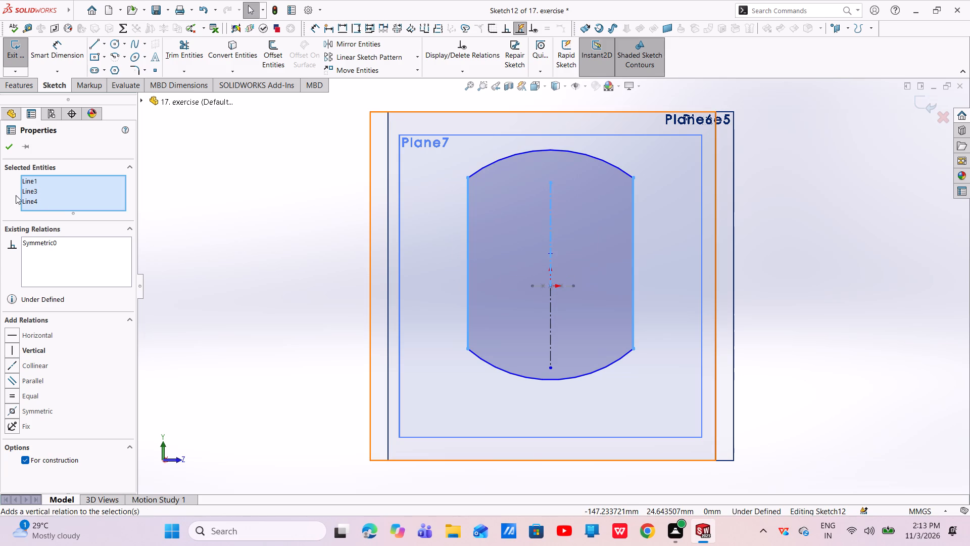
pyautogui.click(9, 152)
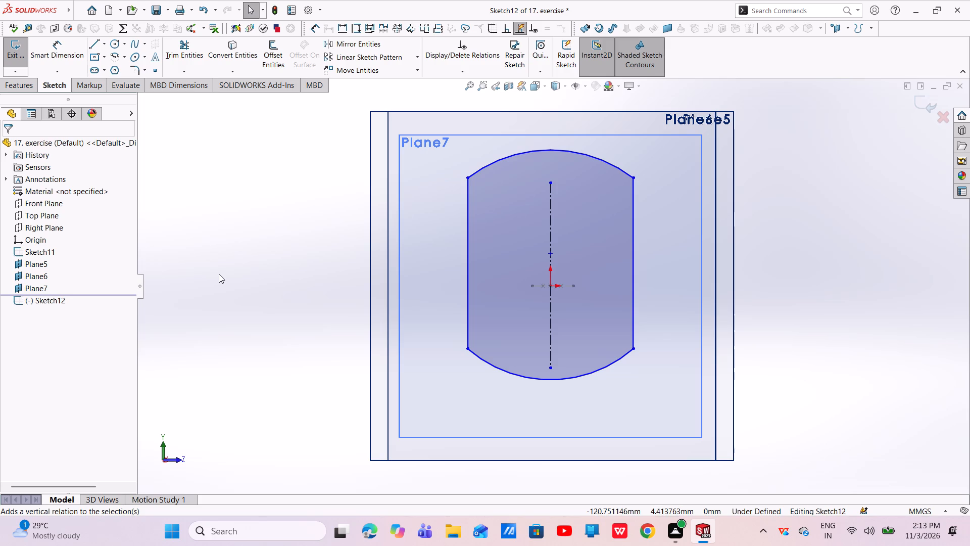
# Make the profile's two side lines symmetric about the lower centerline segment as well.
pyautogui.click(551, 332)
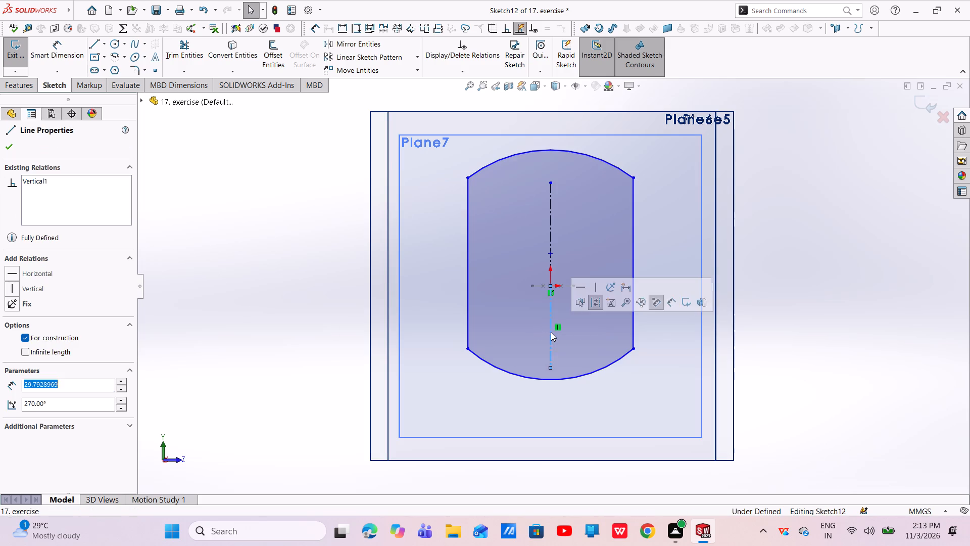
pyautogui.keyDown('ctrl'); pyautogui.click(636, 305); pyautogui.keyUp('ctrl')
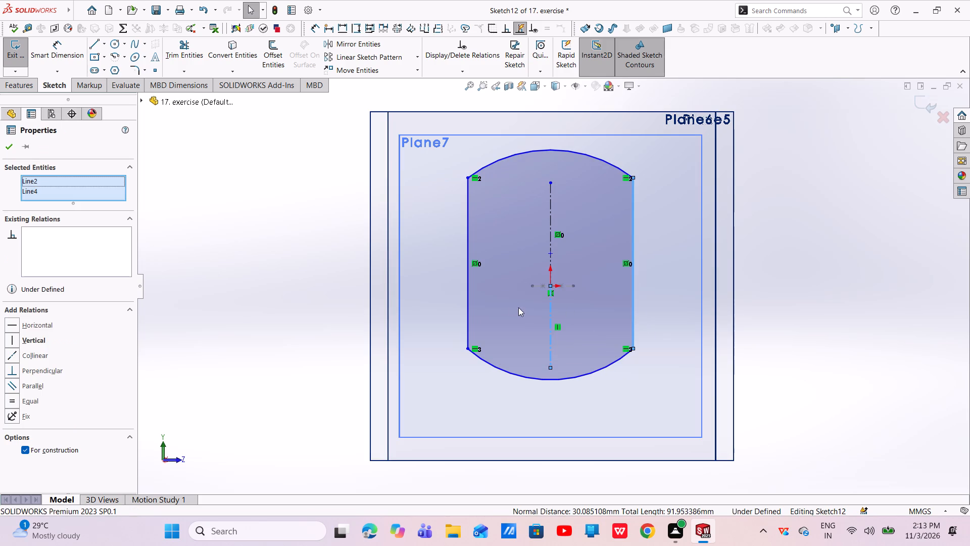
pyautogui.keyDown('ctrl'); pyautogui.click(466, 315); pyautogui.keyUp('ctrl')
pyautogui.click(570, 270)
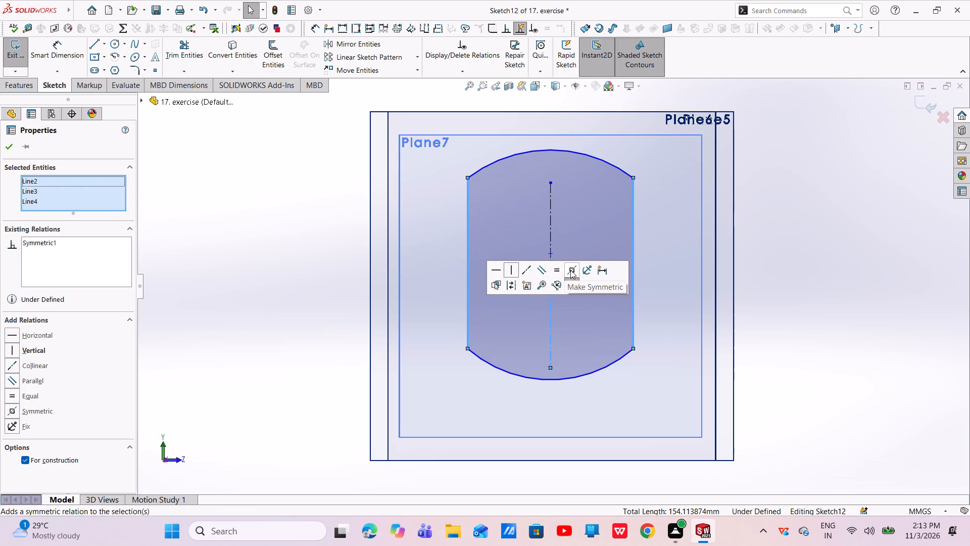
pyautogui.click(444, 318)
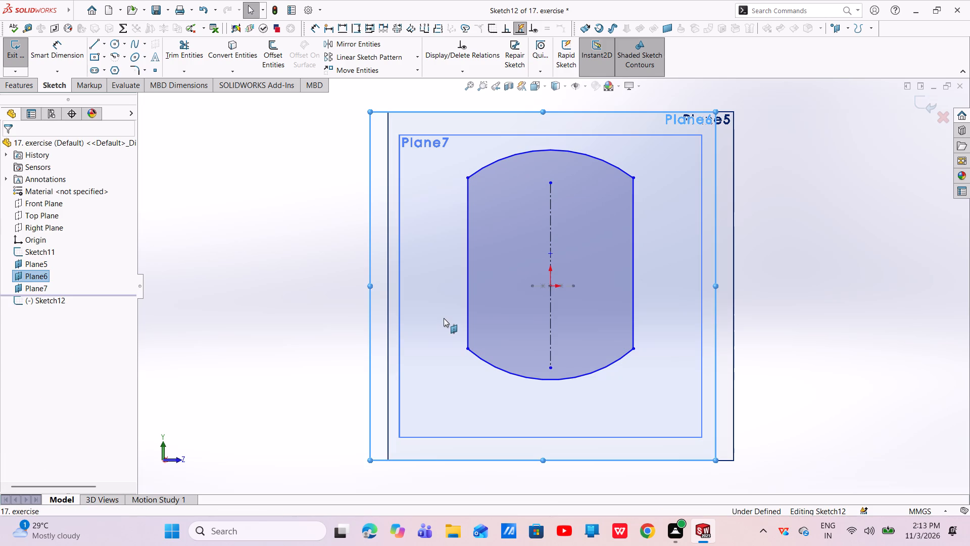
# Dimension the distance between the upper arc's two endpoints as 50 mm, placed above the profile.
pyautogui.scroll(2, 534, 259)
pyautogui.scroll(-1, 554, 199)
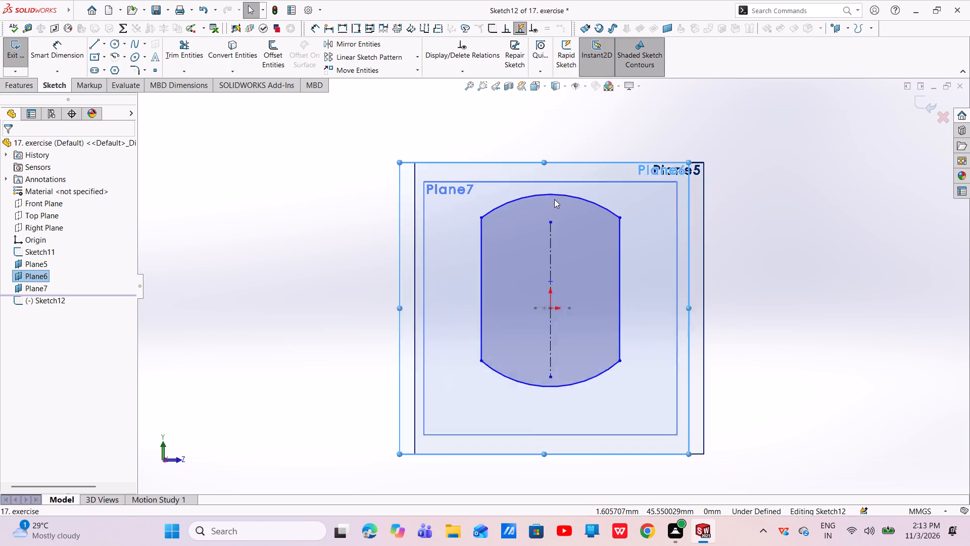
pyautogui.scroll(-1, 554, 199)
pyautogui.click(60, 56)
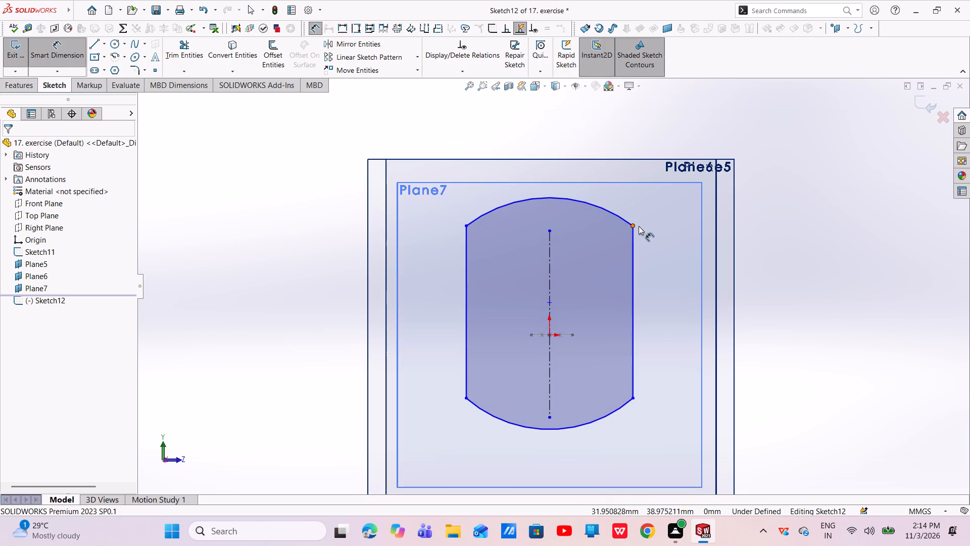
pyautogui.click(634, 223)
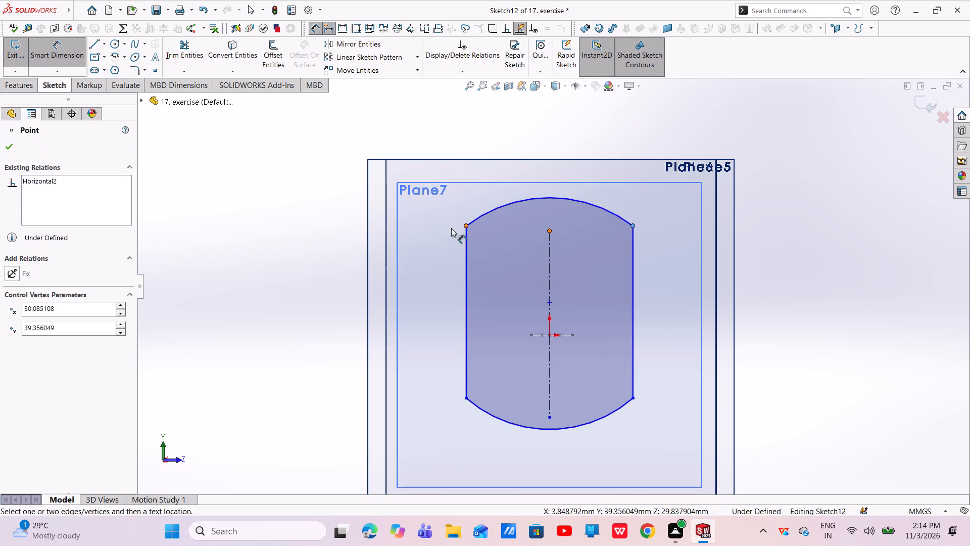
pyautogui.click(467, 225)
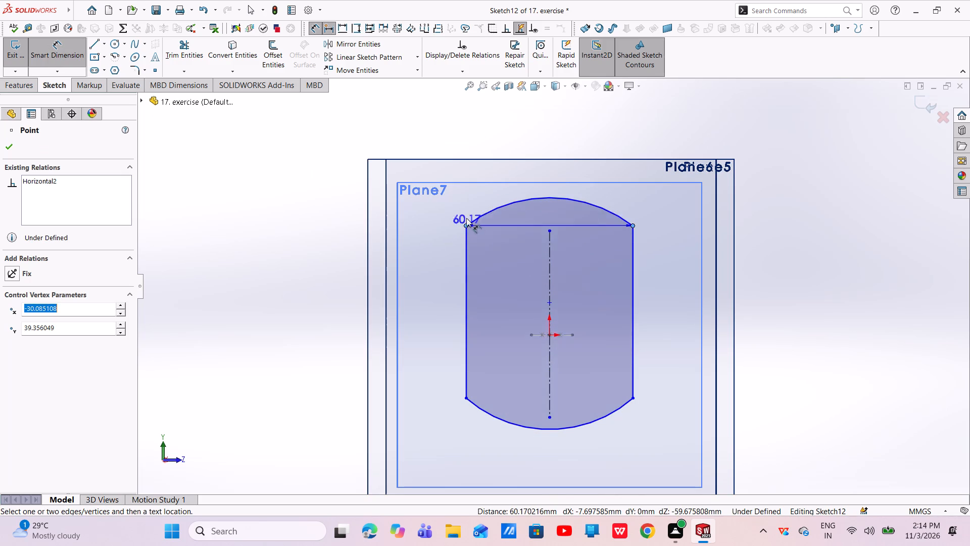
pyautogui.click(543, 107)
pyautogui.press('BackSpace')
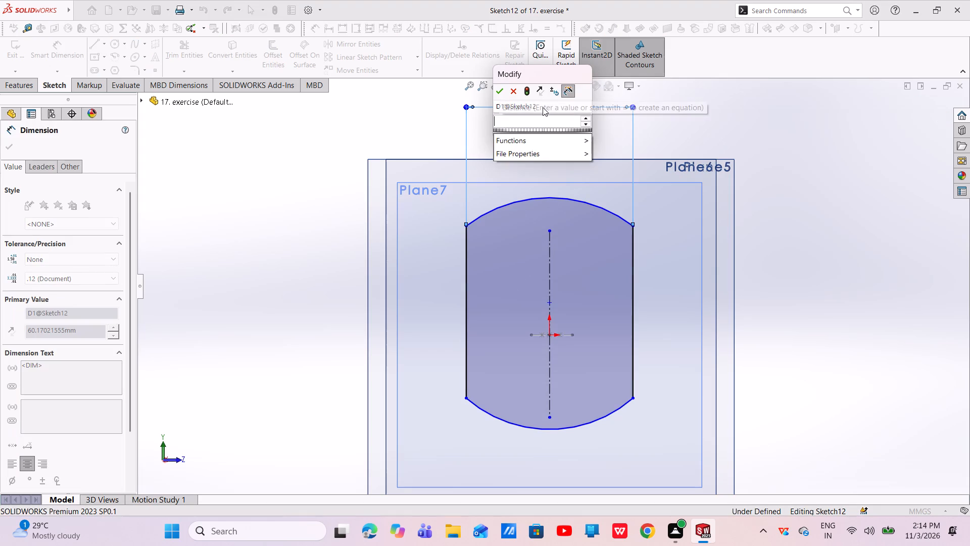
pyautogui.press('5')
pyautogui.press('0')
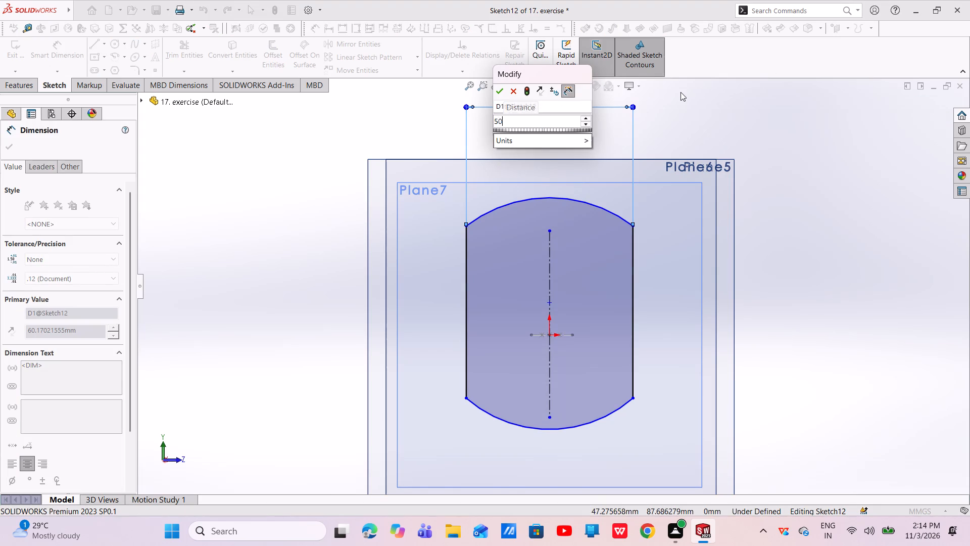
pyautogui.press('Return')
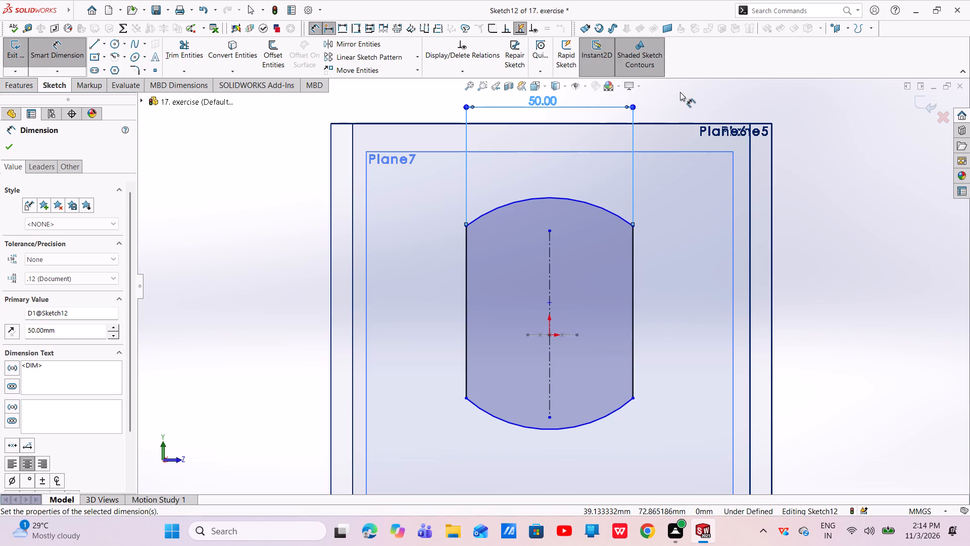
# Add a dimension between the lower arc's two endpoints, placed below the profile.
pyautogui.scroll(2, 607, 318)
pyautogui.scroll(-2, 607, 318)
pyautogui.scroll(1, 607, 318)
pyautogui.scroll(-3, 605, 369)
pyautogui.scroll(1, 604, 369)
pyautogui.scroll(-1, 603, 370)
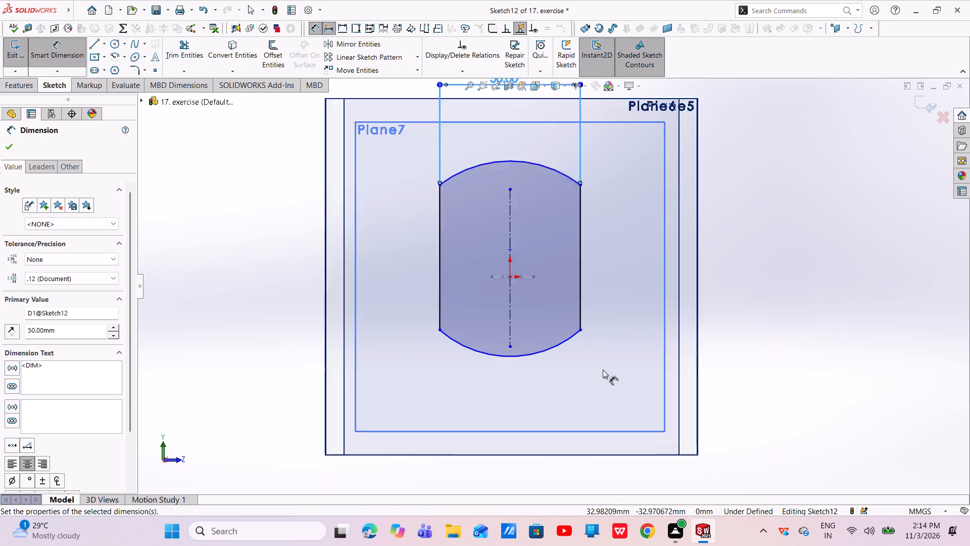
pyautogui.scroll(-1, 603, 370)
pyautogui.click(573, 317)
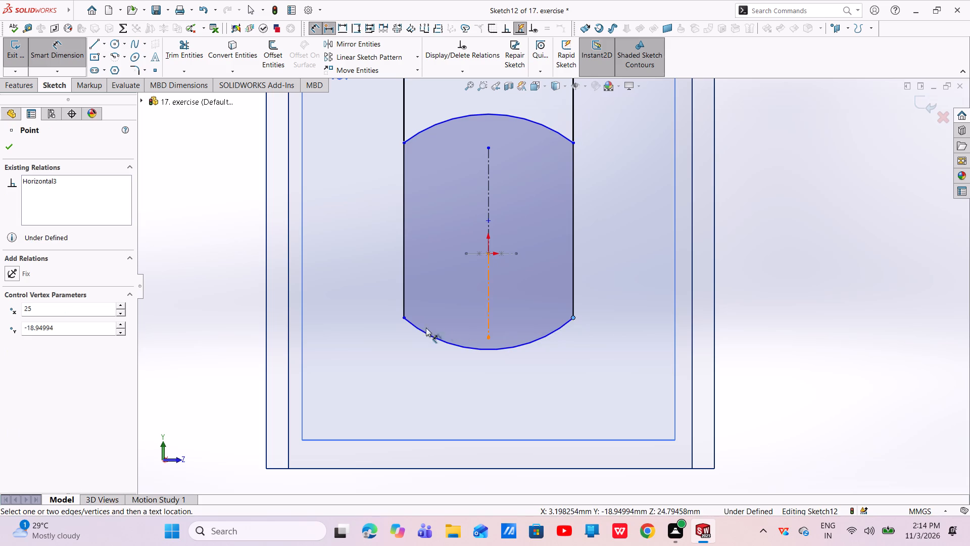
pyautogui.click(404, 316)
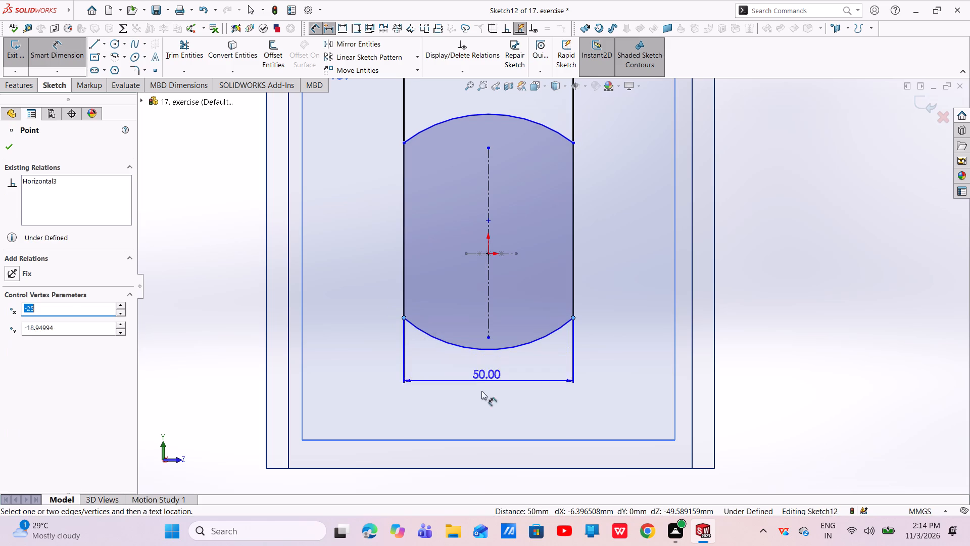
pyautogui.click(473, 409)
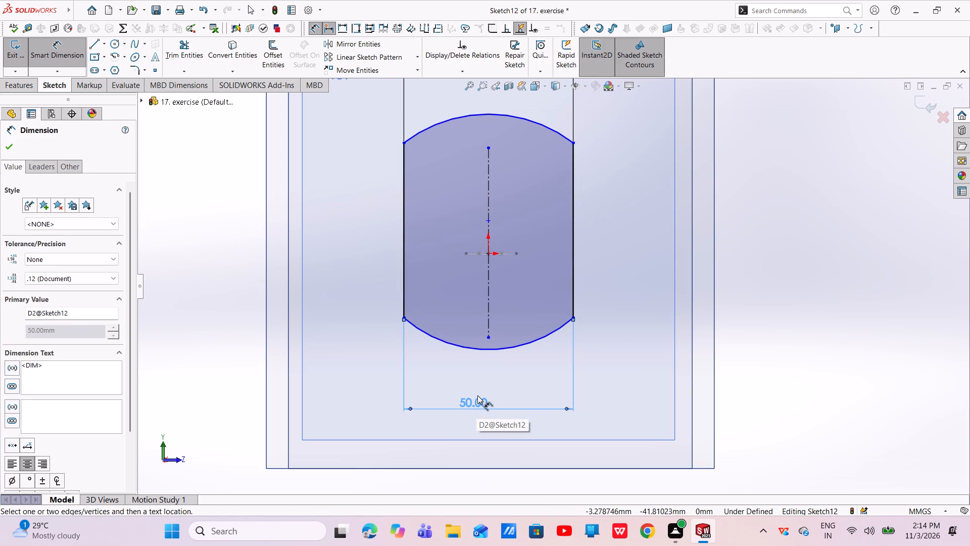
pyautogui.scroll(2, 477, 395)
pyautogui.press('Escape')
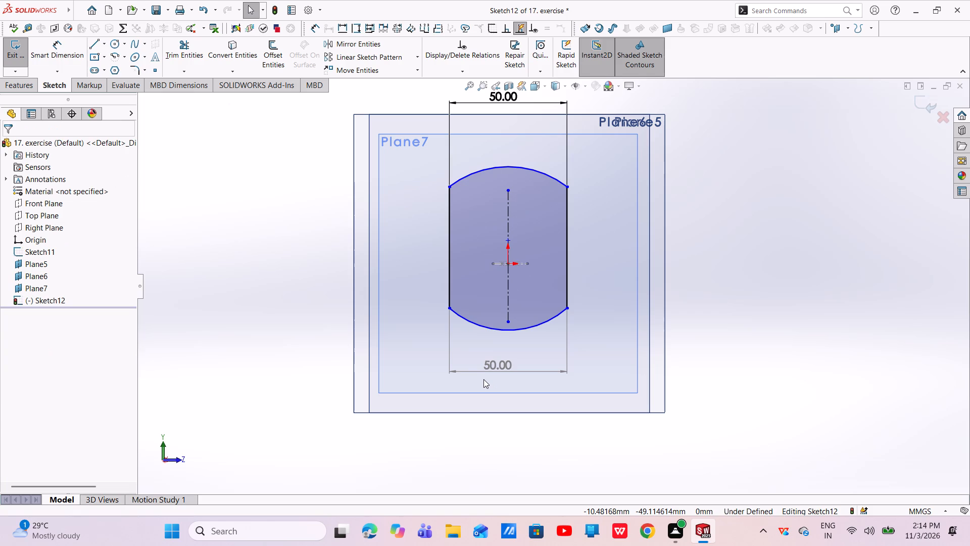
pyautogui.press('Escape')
# Undo the dimensions, symmetric and horizontal relations, side lines and upper arc, keeping only the centerlines and lower arc.
pyautogui.hotkey('ctrl', 'z')
pyautogui.hotkey('ctrl', 'z')
pyautogui.hotkey('ctrl', 'z')
pyautogui.hotkey('ctrl', 'z')
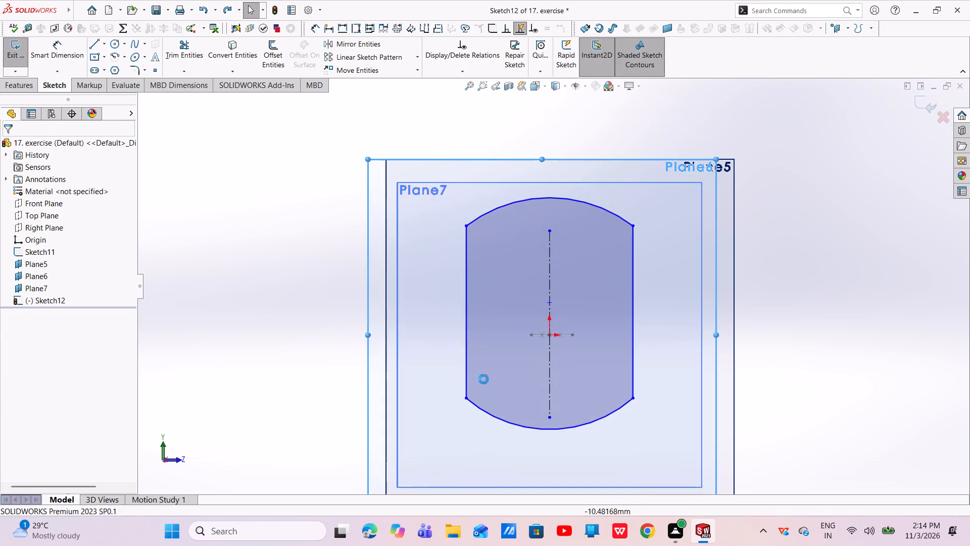
pyautogui.hotkey('ctrl', 'z')
pyautogui.hotkey('ctrl', 'z')
pyautogui.hotkey('ctrl', 'z')
pyautogui.hotkey('ctrl', 'z')
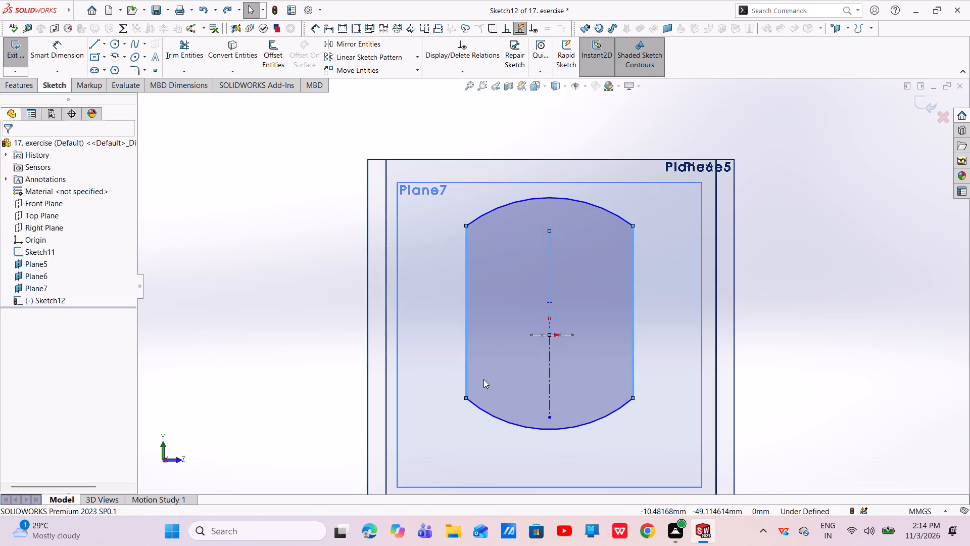
pyautogui.hotkey('ctrl', 'z')
pyautogui.hotkey('ctrl', 'z')
pyautogui.hotkey('ctrl', 'z')
pyautogui.hotkey('ctrl', 'z')
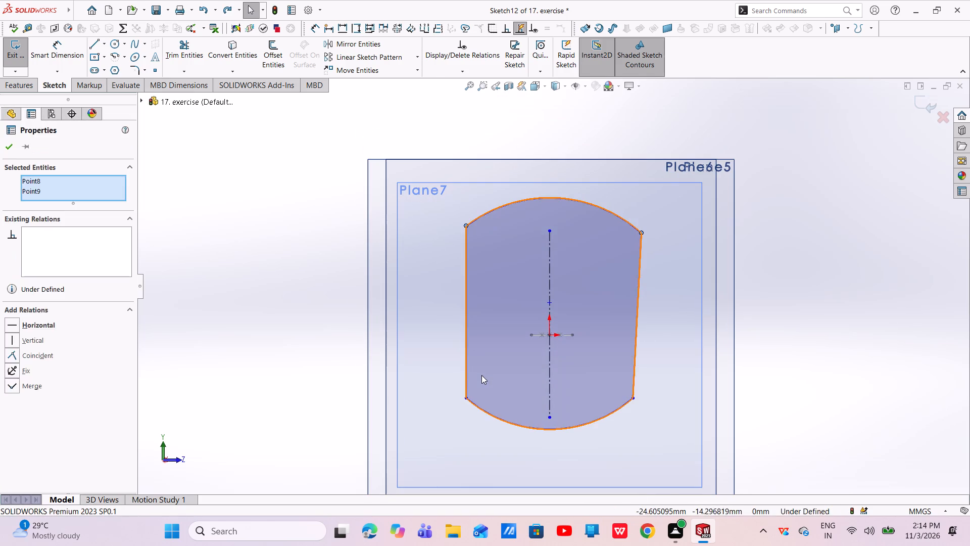
pyautogui.hotkey('ctrl', 'z')
pyautogui.hotkey('ctrl', 'z')
pyautogui.hotkey('ctrl', 'z')
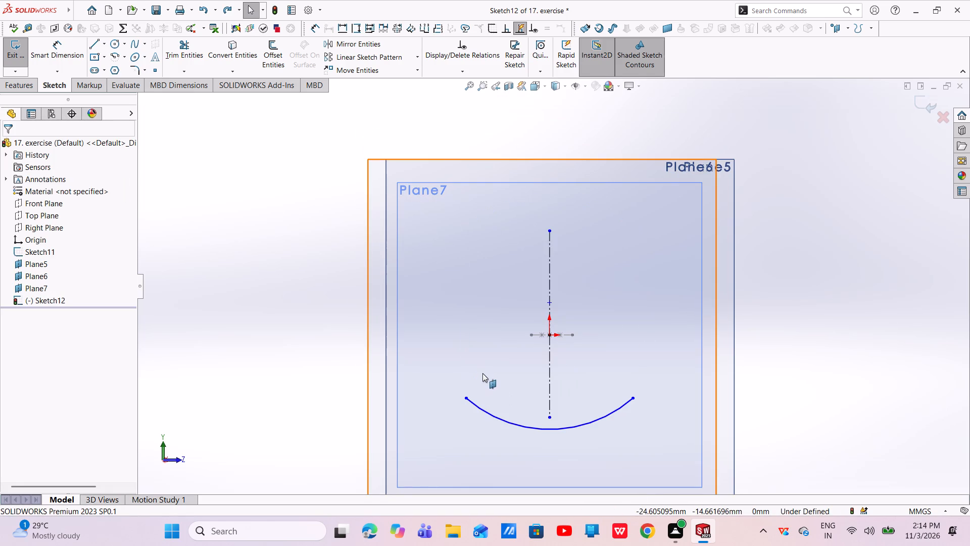
# Sketch a wider upper centerpoint arc centred on the origin, from about (-39.2, 35.7) to (42.6, 31.6) mm across the centerline.
pyautogui.click(113, 58)
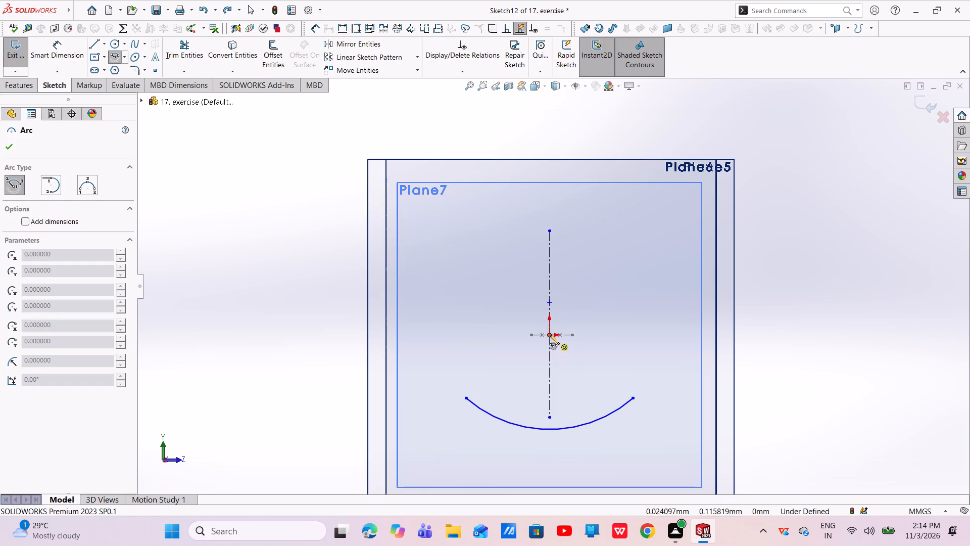
pyautogui.click(550, 335)
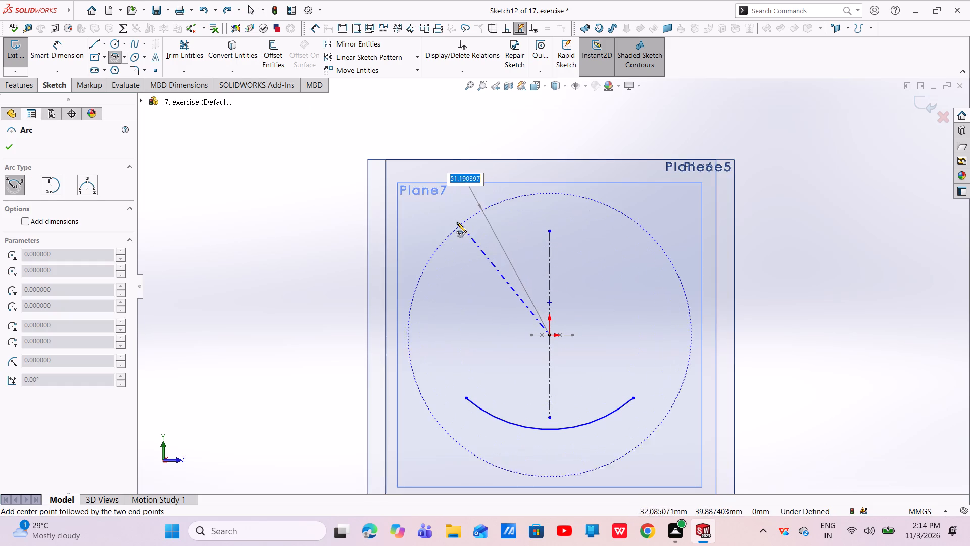
pyautogui.click(441, 236)
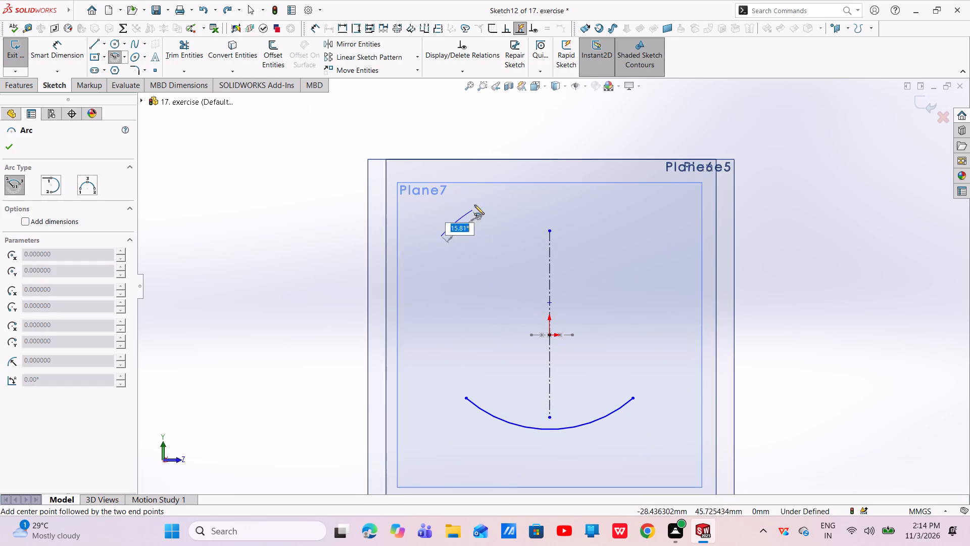
pyautogui.click(627, 278)
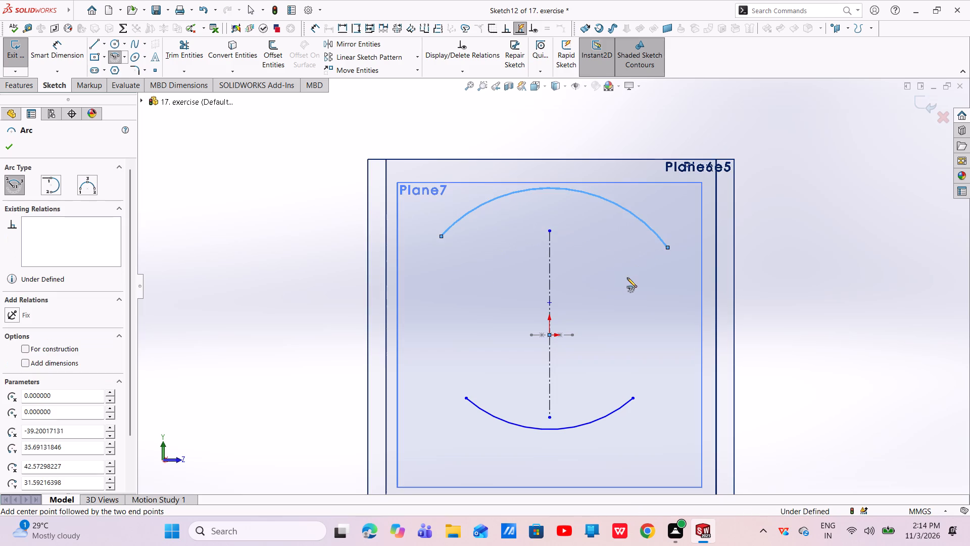
pyautogui.rightClick(627, 278)
pyautogui.click(641, 282)
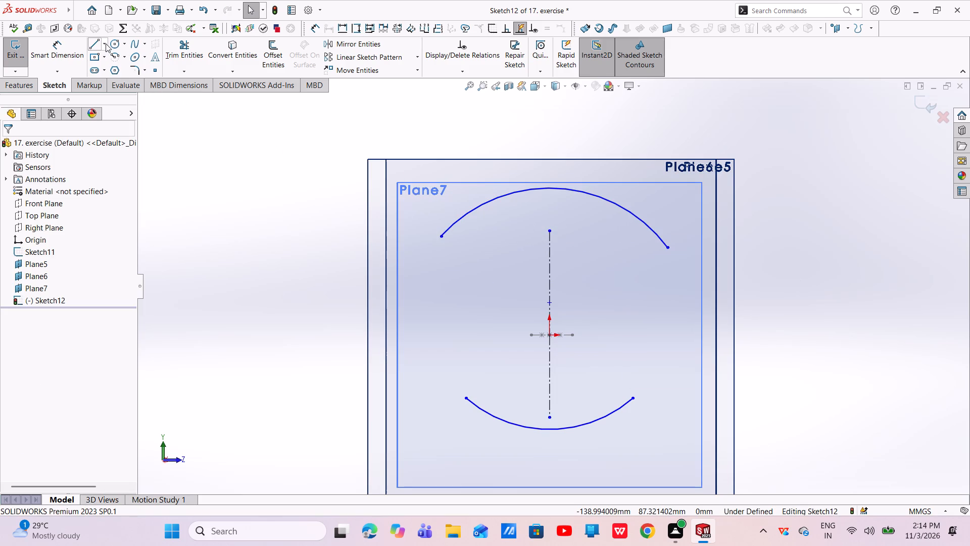
# Close the profile with two tapering side lines, about 59 mm and 56 mm long, joining the upper arc's endpoints to the lower arc's.
pyautogui.click(90, 44)
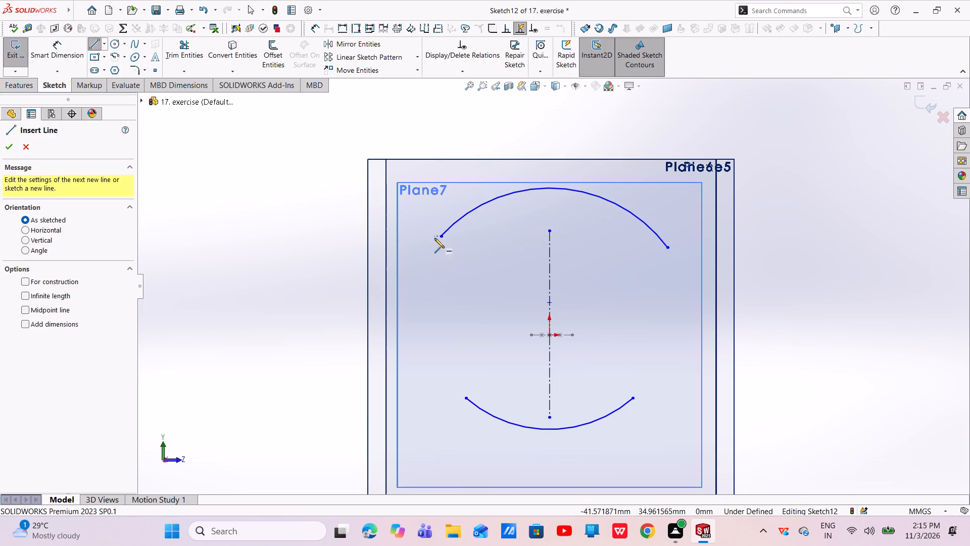
pyautogui.click(443, 235)
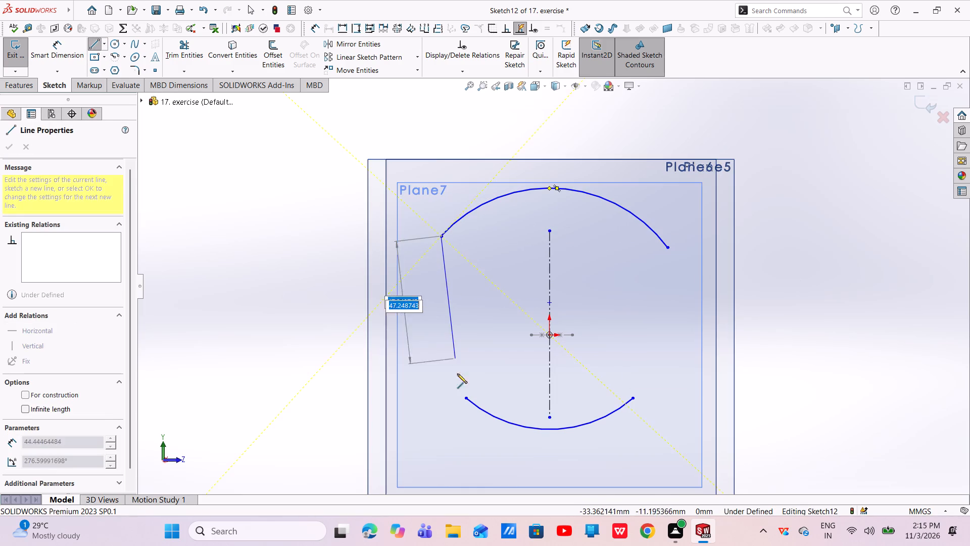
pyautogui.click(466, 395)
pyautogui.rightClick(467, 395)
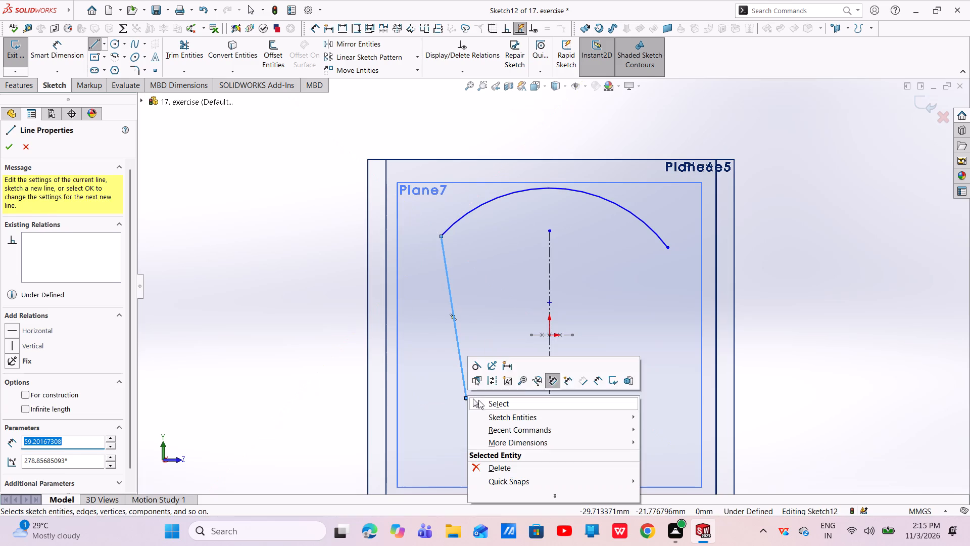
pyautogui.click(479, 401)
pyautogui.click(96, 44)
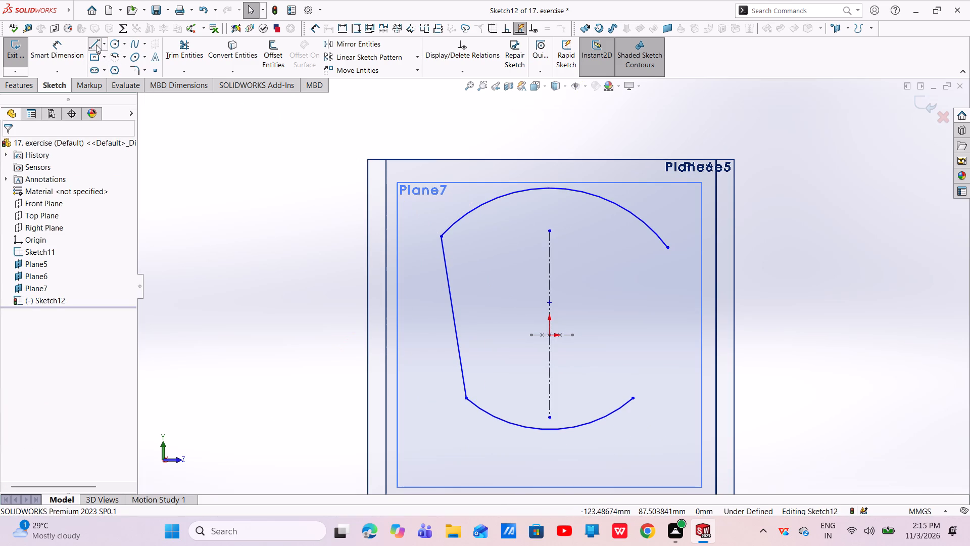
pyautogui.click(667, 247)
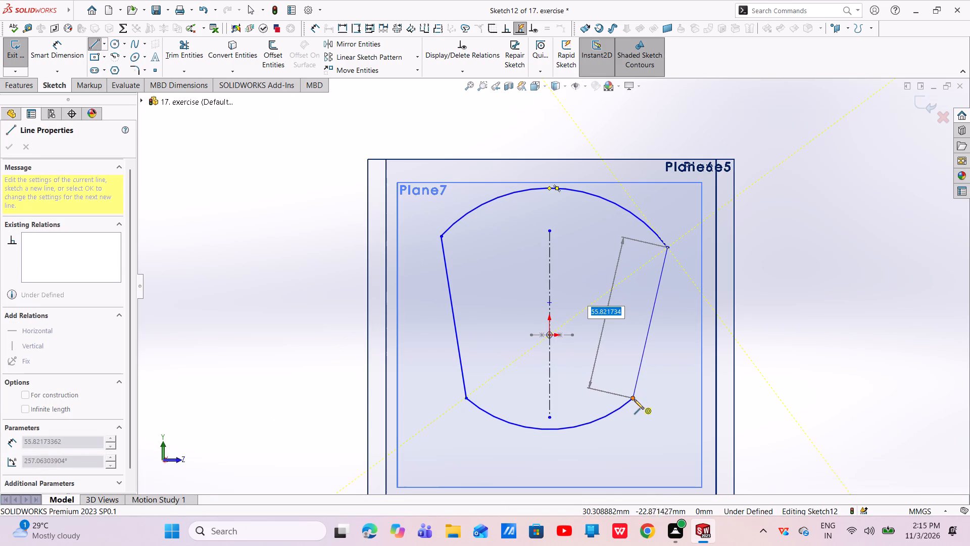
pyautogui.click(634, 399)
pyautogui.rightClick(635, 399)
pyautogui.click(648, 405)
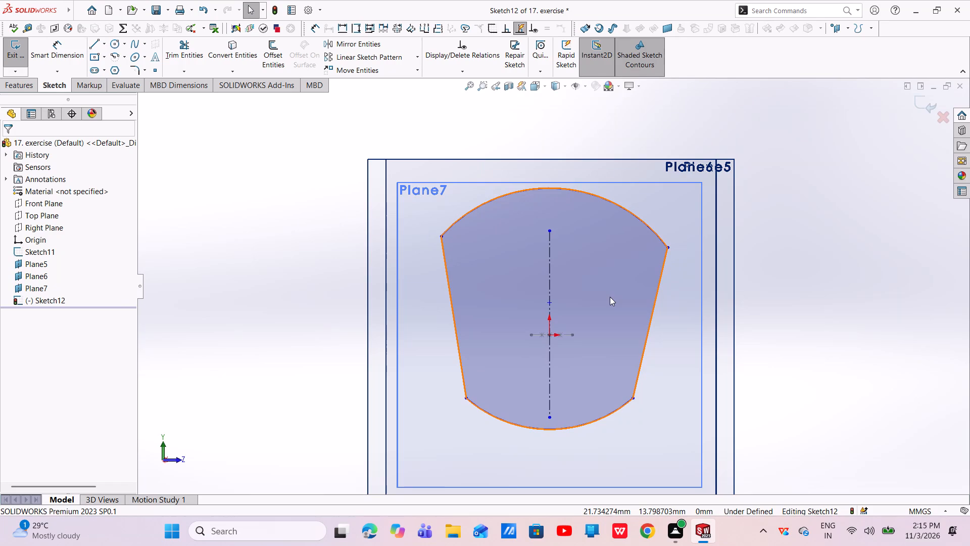
# Add an equal relation to the profile's two tapering side lines and both vertical centerline segments.
pyautogui.moveTo(681, 344); pyautogui.dragTo(431, 311)
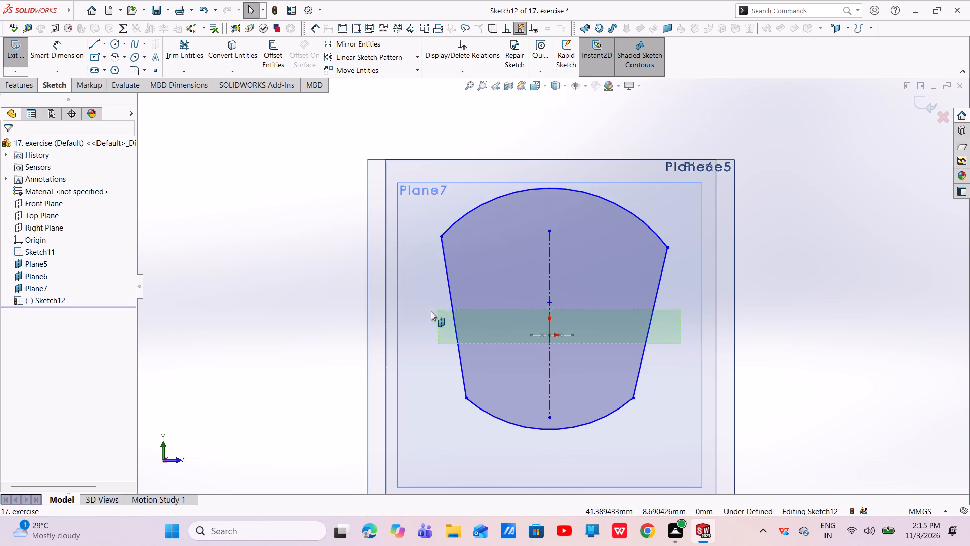
pyautogui.moveTo(431, 311); pyautogui.dragTo(429, 312)
pyautogui.click(520, 271)
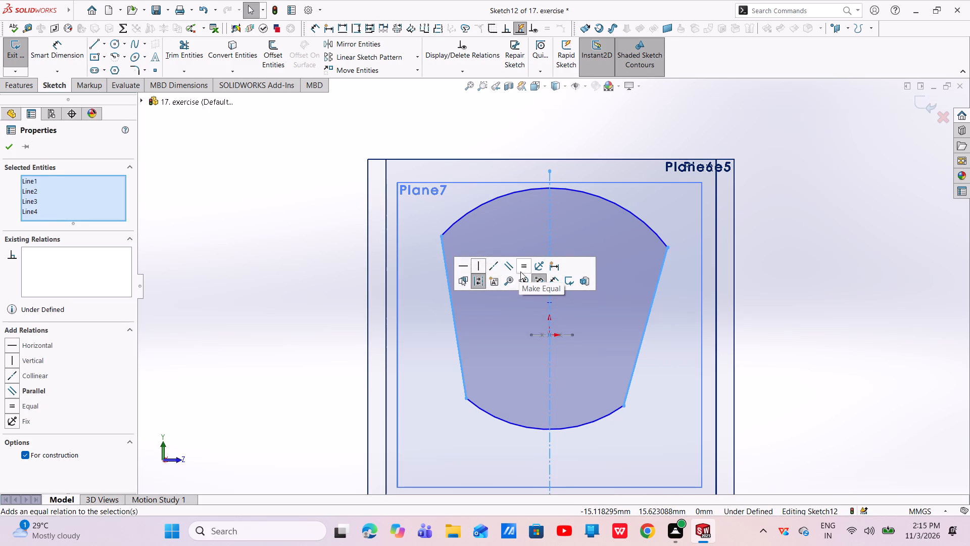
pyautogui.click(420, 334)
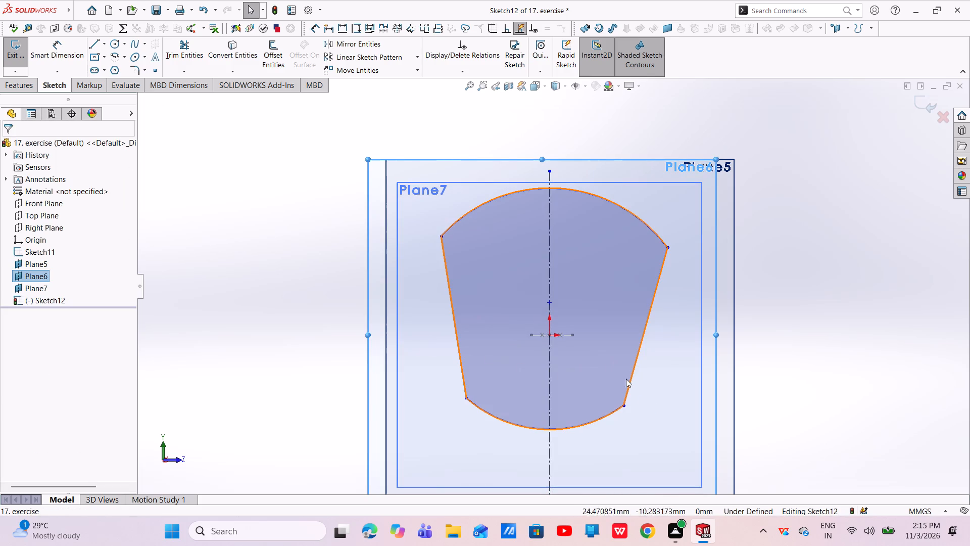
pyautogui.click(634, 372)
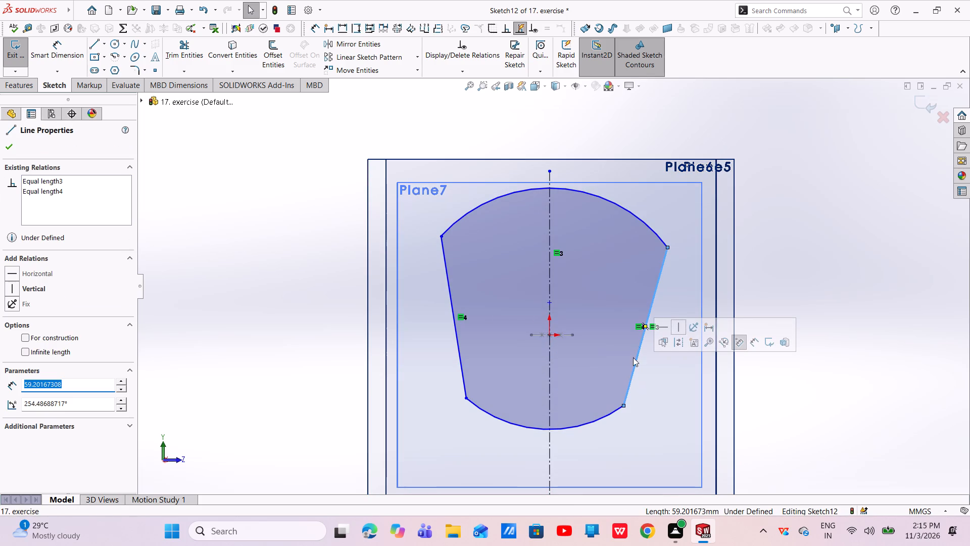
pyautogui.press('Escape')
# Add a horizontal relation between the upper arc's two endpoints.
pyautogui.click(667, 245)
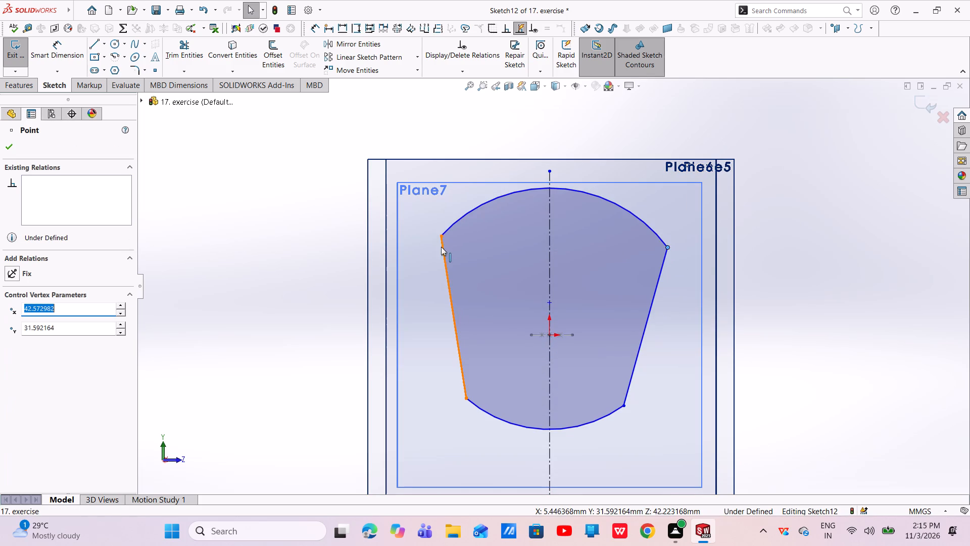
pyautogui.keyDown('ctrl'); pyautogui.click(442, 235); pyautogui.keyUp('ctrl')
pyautogui.click(474, 194)
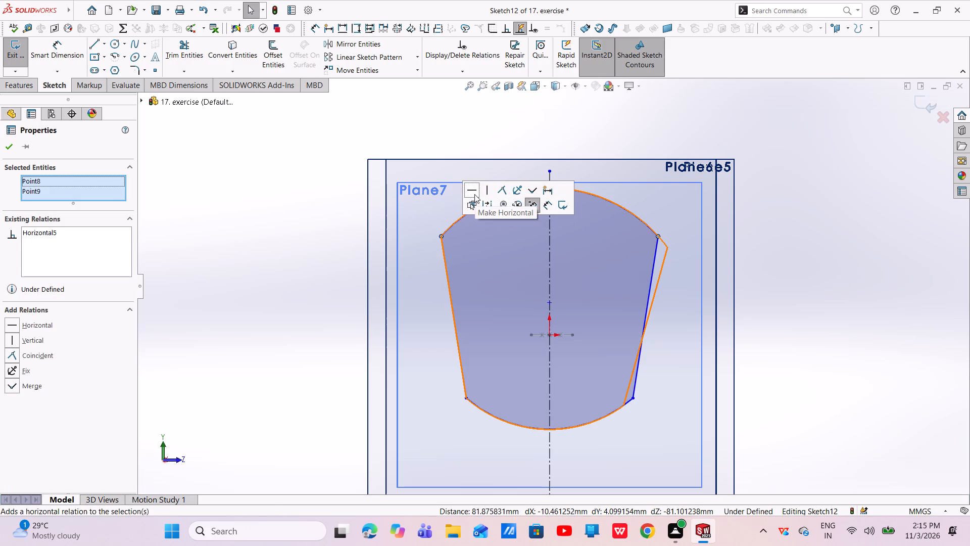
pyautogui.press('Escape')
pyautogui.press('Escape')
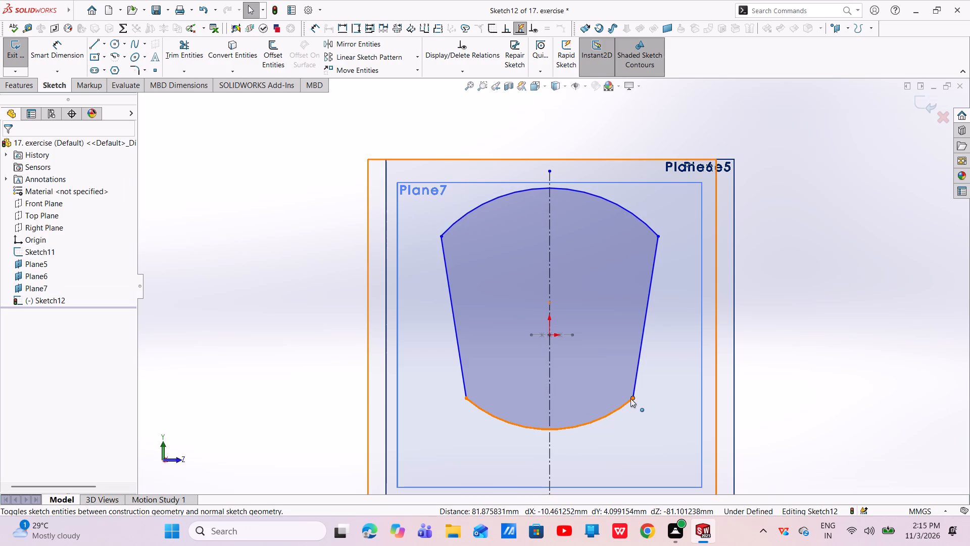
# Add a horizontal relation between the lower arc's two endpoints.
pyautogui.click(632, 398)
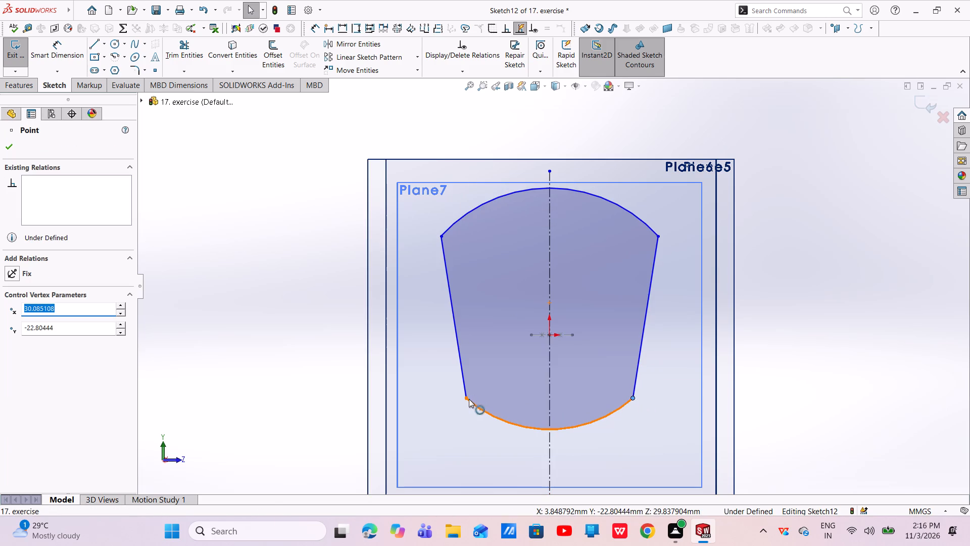
pyautogui.keyDown('ctrl'); pyautogui.click(468, 399); pyautogui.keyUp('ctrl')
pyautogui.click(493, 354)
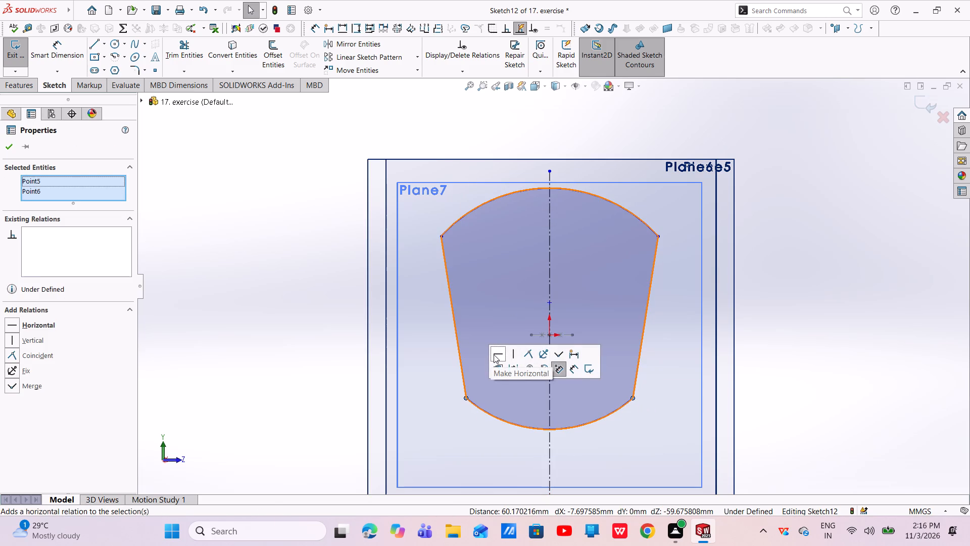
pyautogui.press('Escape')
pyautogui.press('Escape')
pyautogui.press('Escape')
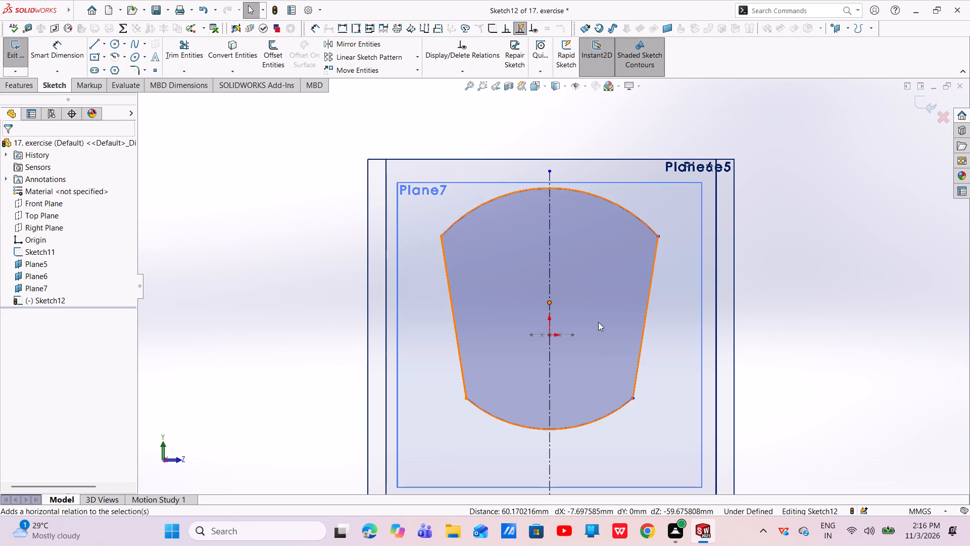
# Move the lower centerline's free endpoint up and back down, leaving it about 59.1 mm below the origin.
pyautogui.click(550, 389)
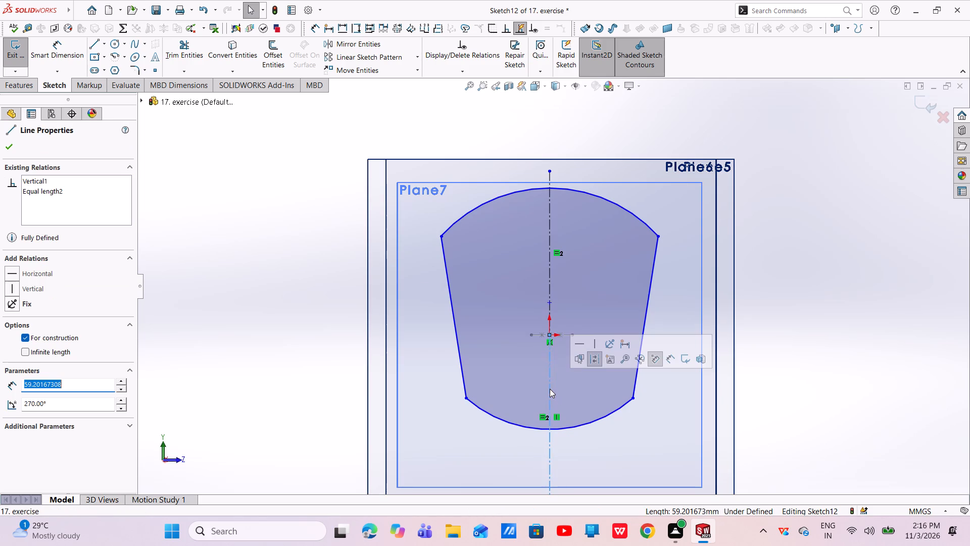
pyautogui.scroll(4, 550, 389)
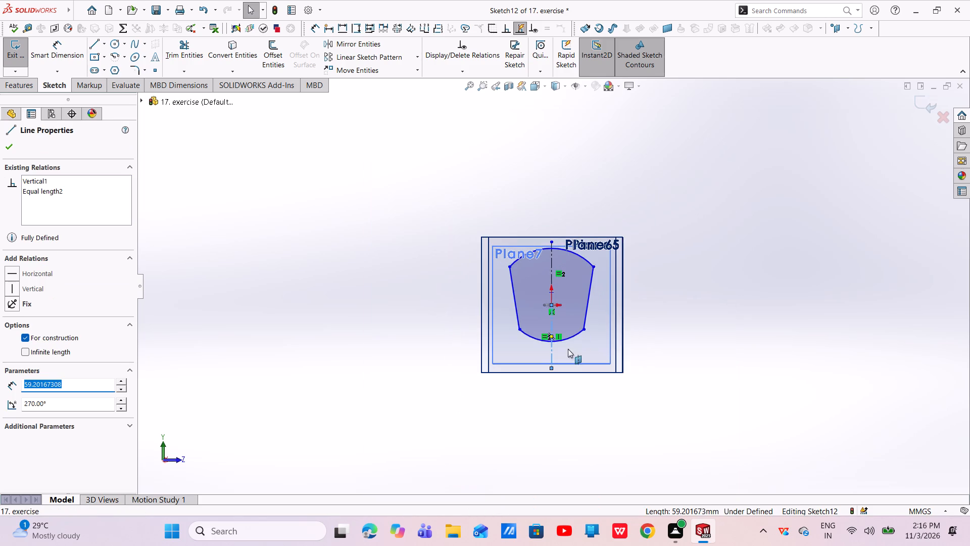
pyautogui.scroll(-6, 559, 310)
pyautogui.press('`')
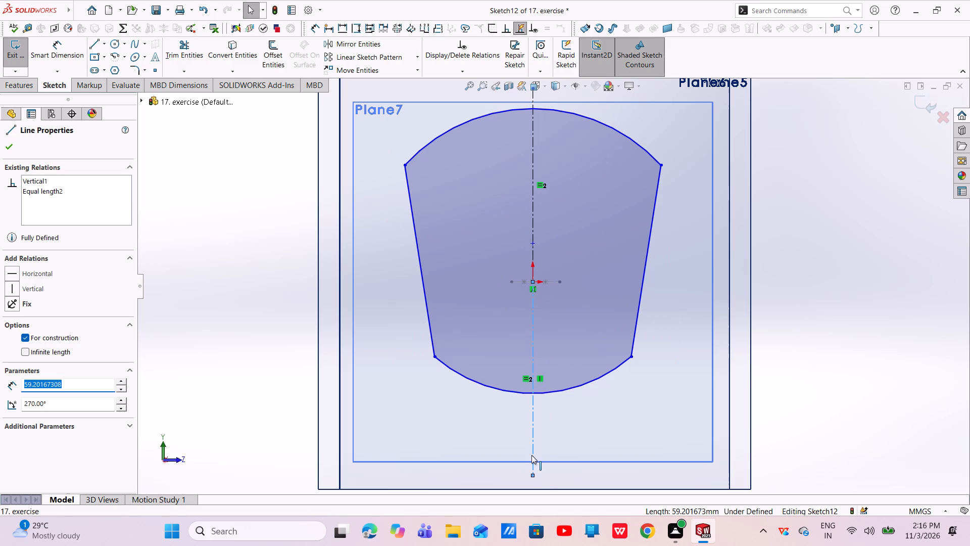
pyautogui.moveTo(532, 475); pyautogui.dragTo(541, 412)
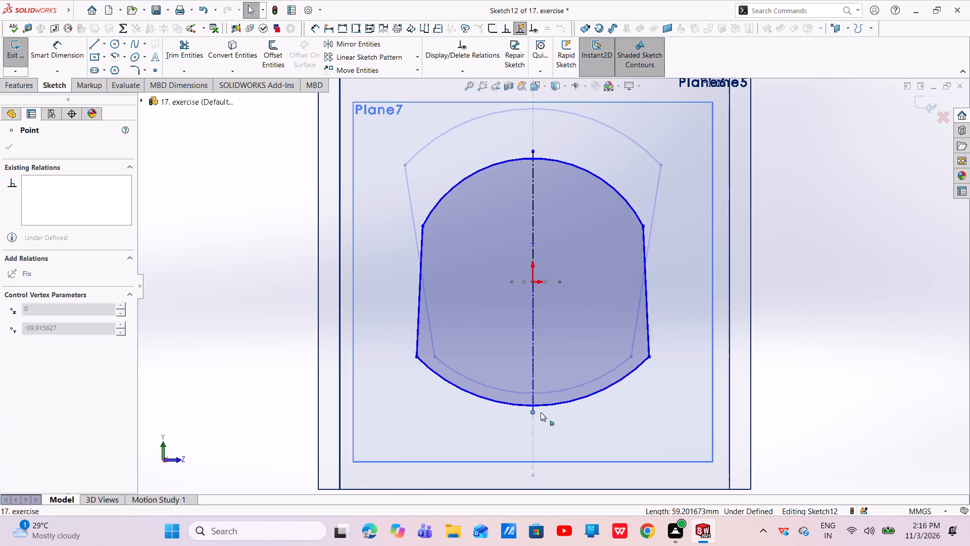
pyautogui.moveTo(541, 412); pyautogui.dragTo(536, 462)
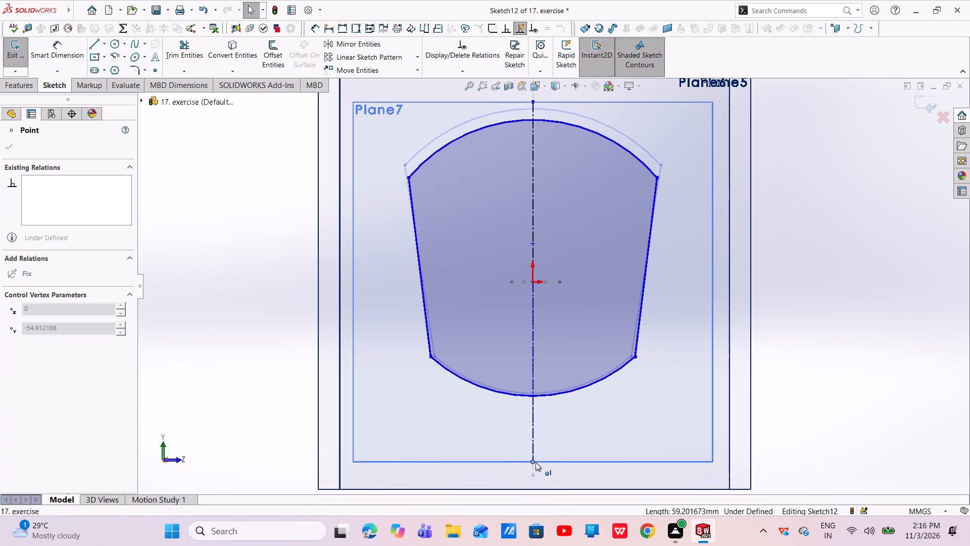
pyautogui.moveTo(536, 462); pyautogui.dragTo(537, 475)
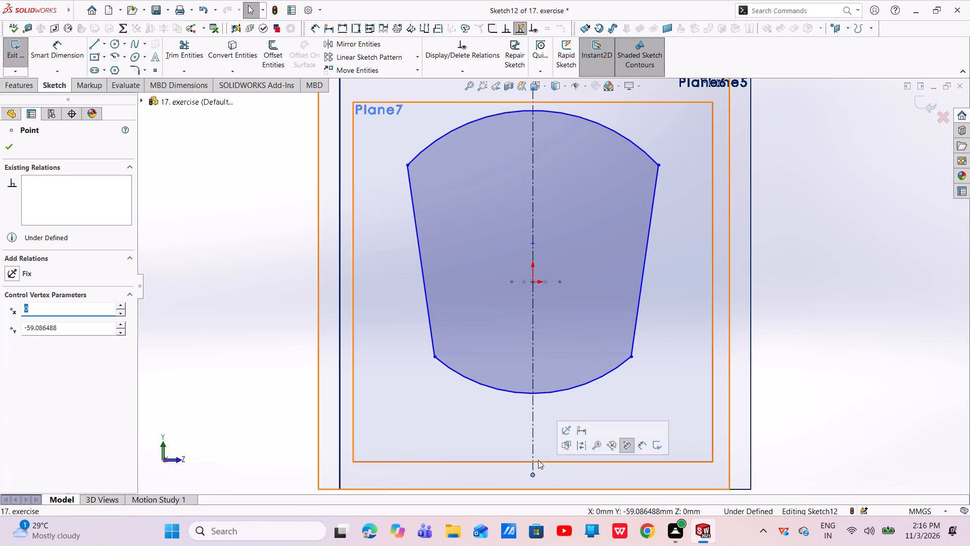
pyautogui.press('Escape')
pyautogui.press('Escape')
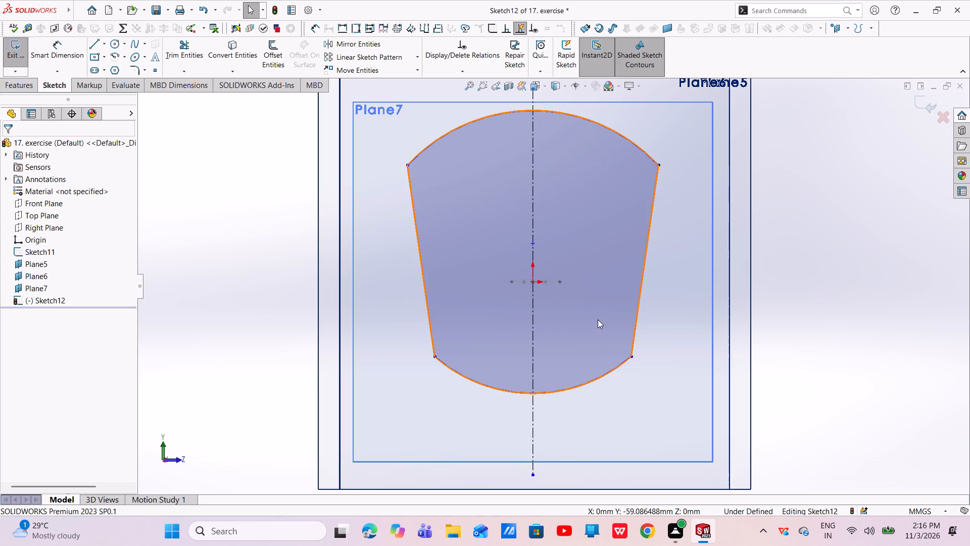
# Make the profile's two side lines symmetric about the lower vertical centerline.
pyautogui.keyDown('ctrl'); pyautogui.click(637, 322); pyautogui.keyUp('ctrl')
pyautogui.keyDown('ctrl'); pyautogui.click(533, 326); pyautogui.keyUp('ctrl')
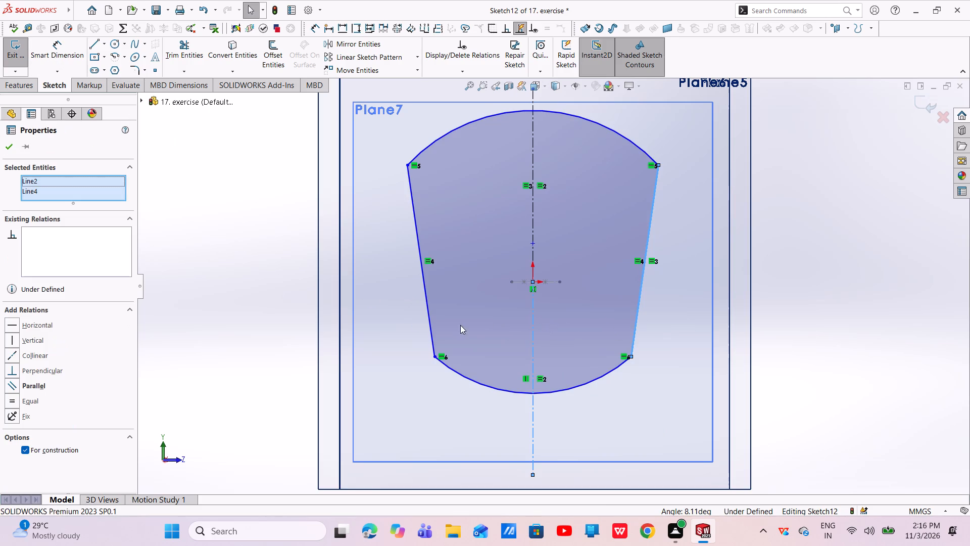
pyautogui.keyDown('ctrl'); pyautogui.click(430, 315); pyautogui.keyUp('ctrl')
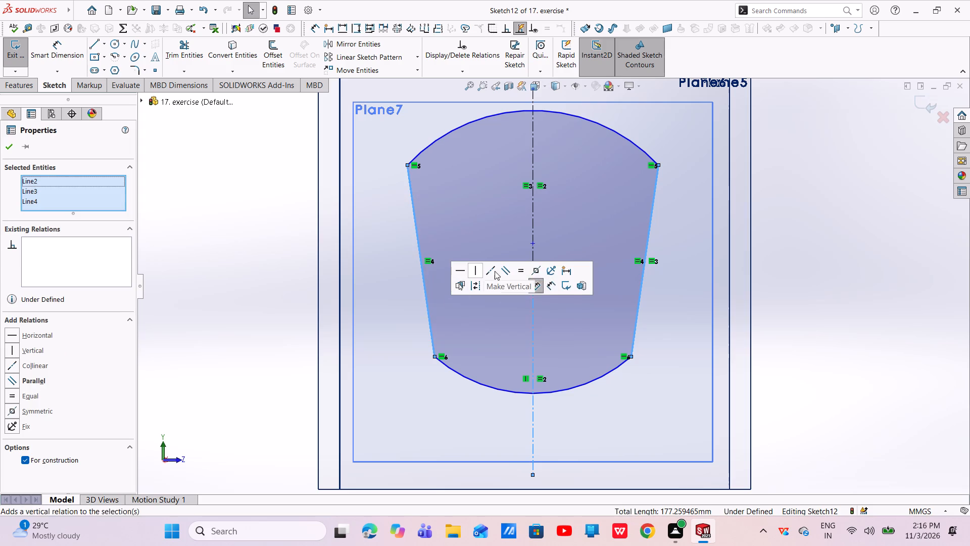
pyautogui.click(533, 271)
pyautogui.click(533, 271)
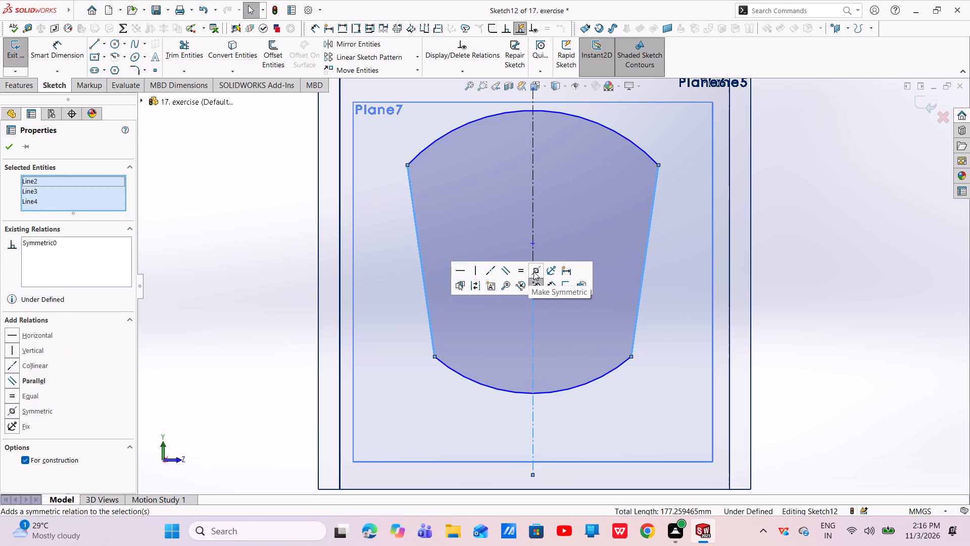
pyautogui.press('Escape')
pyautogui.press('Escape')
pyautogui.press('Escape')
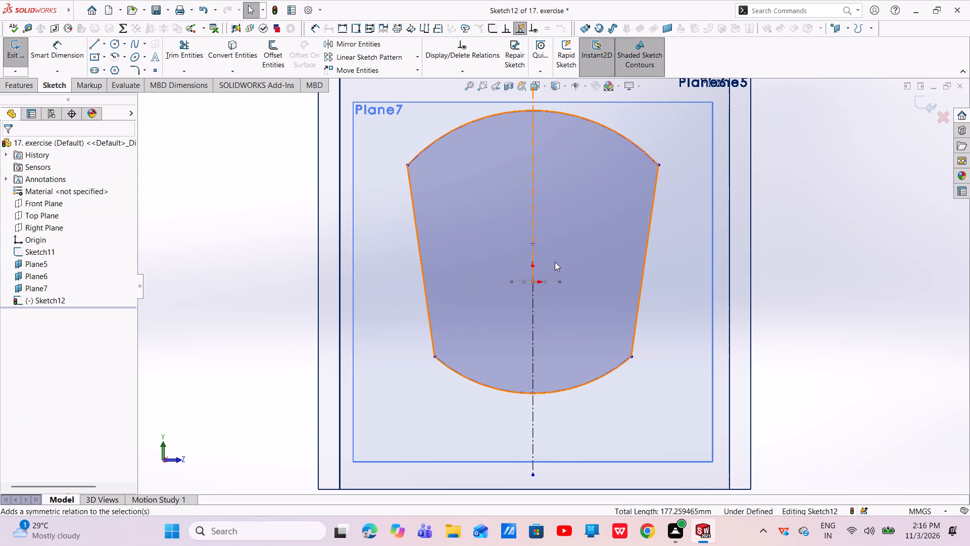
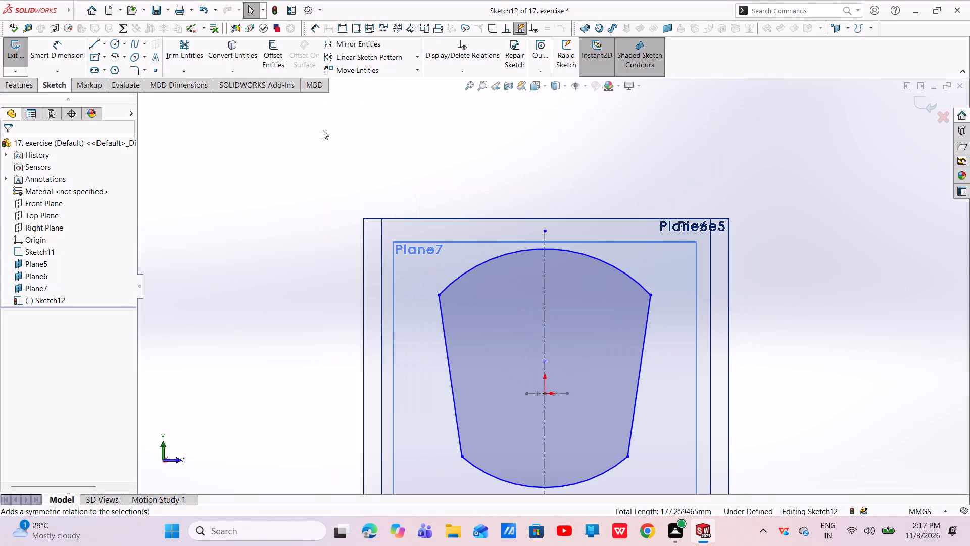
# Dimension the horizontal distance between the upper arc's two endpoints at 50 mm.
pyautogui.click(74, 52)
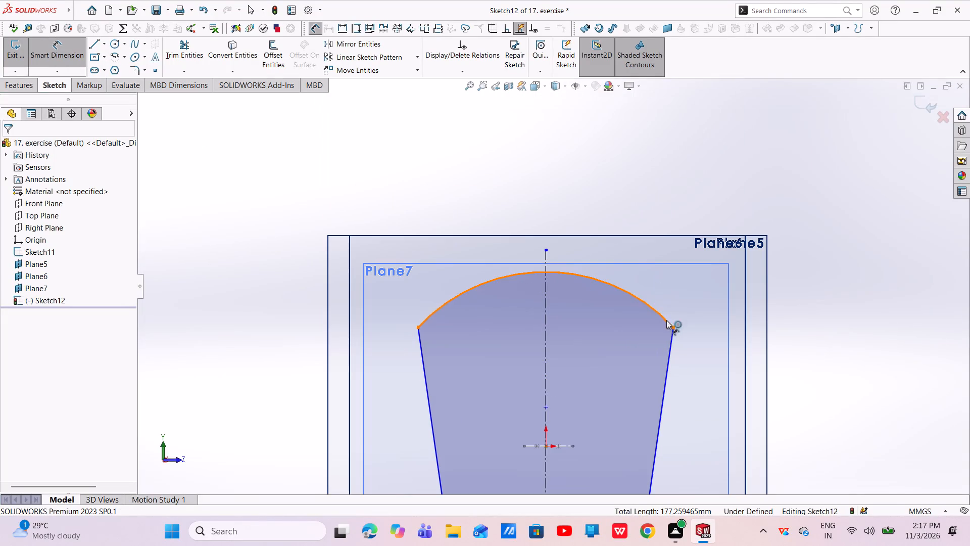
pyautogui.click(675, 329)
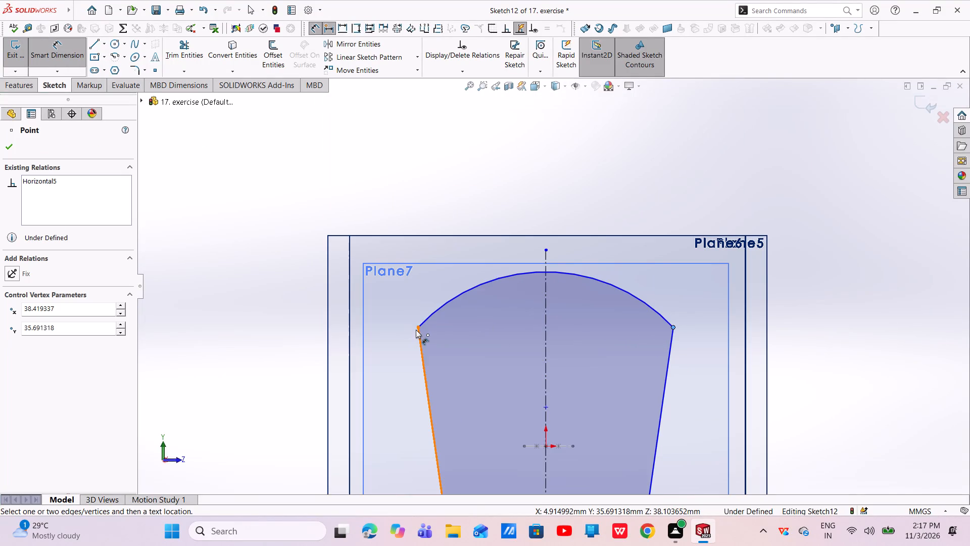
pyautogui.click(416, 330)
pyautogui.click(550, 163)
pyautogui.press('BackSpace')
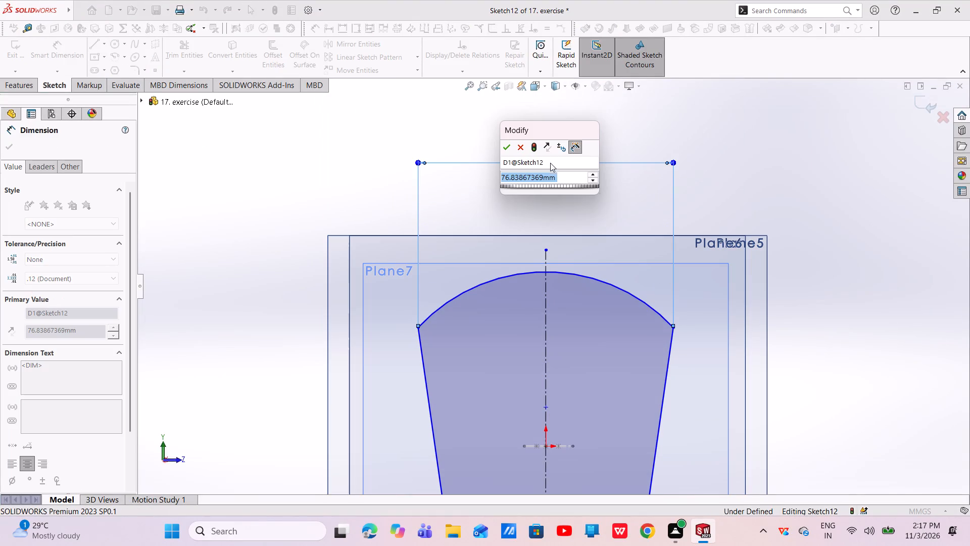
pyautogui.write('50')
pyautogui.press('Return')
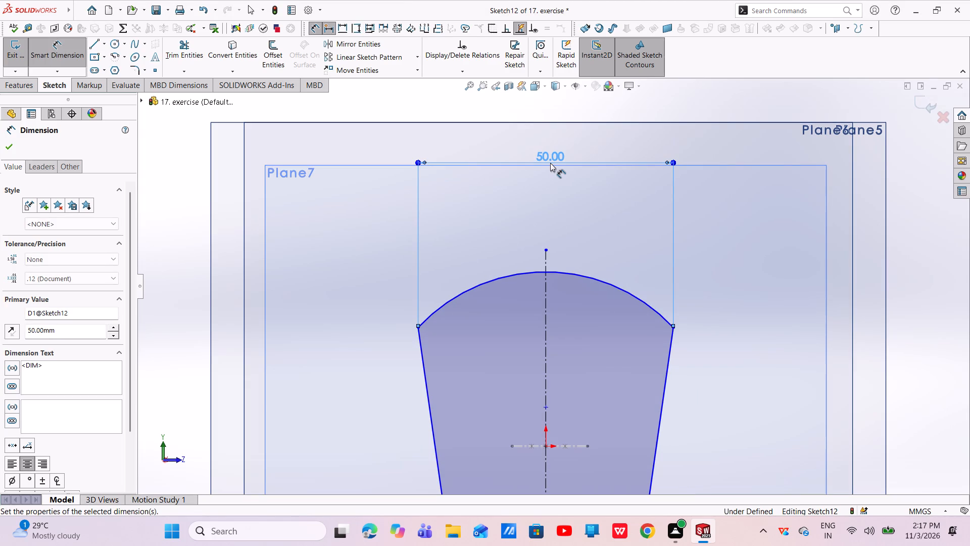
# Dimension the horizontal distance between the lower arc's two endpoints at 62 mm.
pyautogui.scroll(2, 562, 202)
pyautogui.scroll(-3, 561, 201)
pyautogui.scroll(2, 561, 201)
pyautogui.scroll(5, 561, 278)
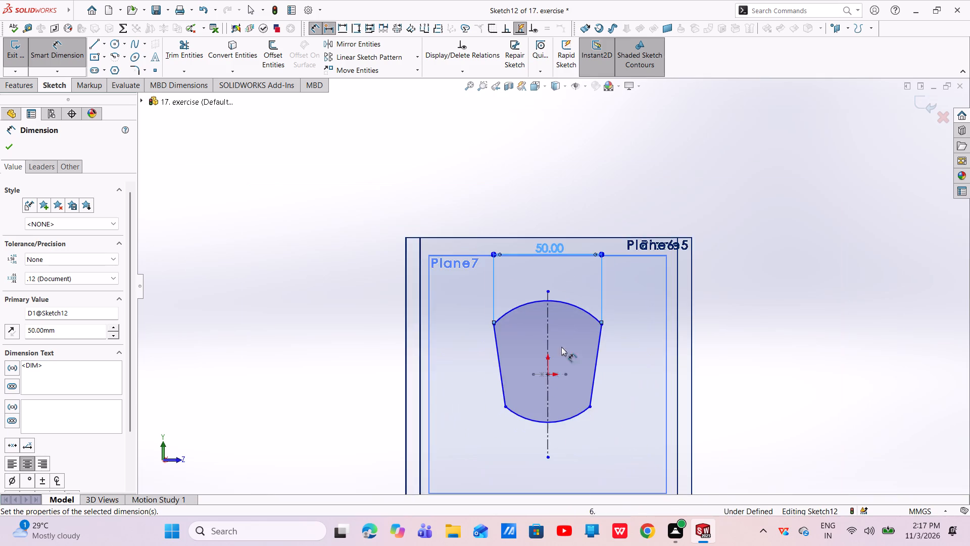
pyautogui.scroll(-5, 558, 399)
pyautogui.scroll(3, 547, 409)
pyautogui.scroll(-3, 549, 405)
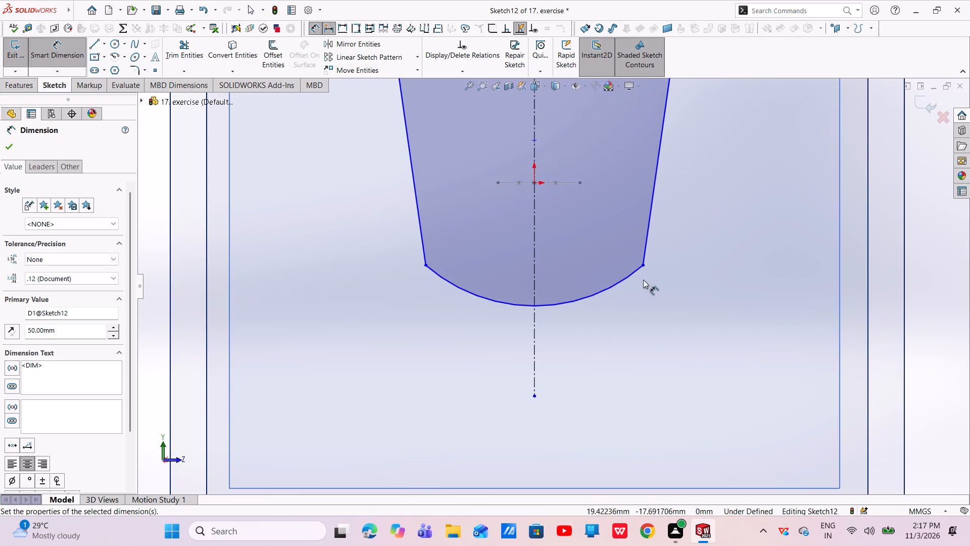
pyautogui.click(644, 265)
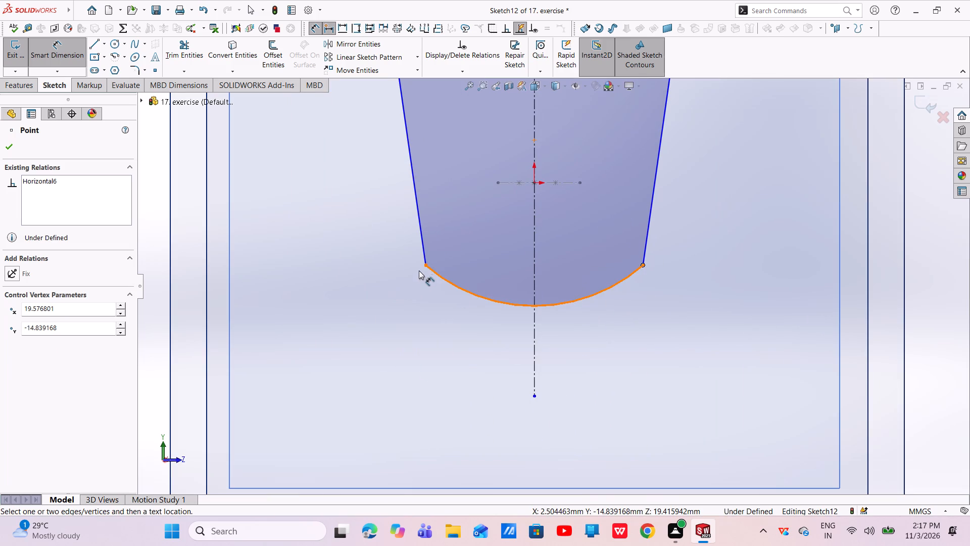
pyautogui.click(423, 264)
pyautogui.click(510, 391)
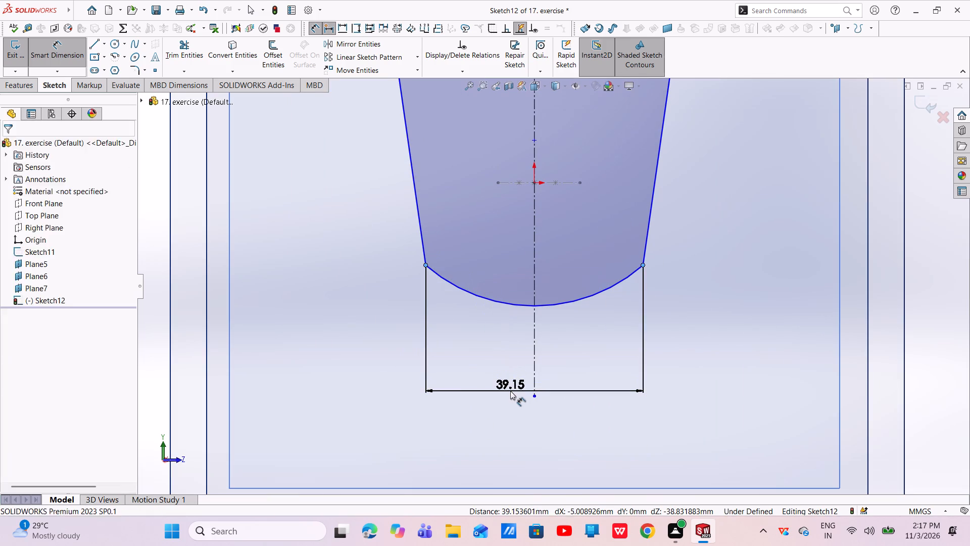
pyautogui.press('BackSpace')
pyautogui.write('62')
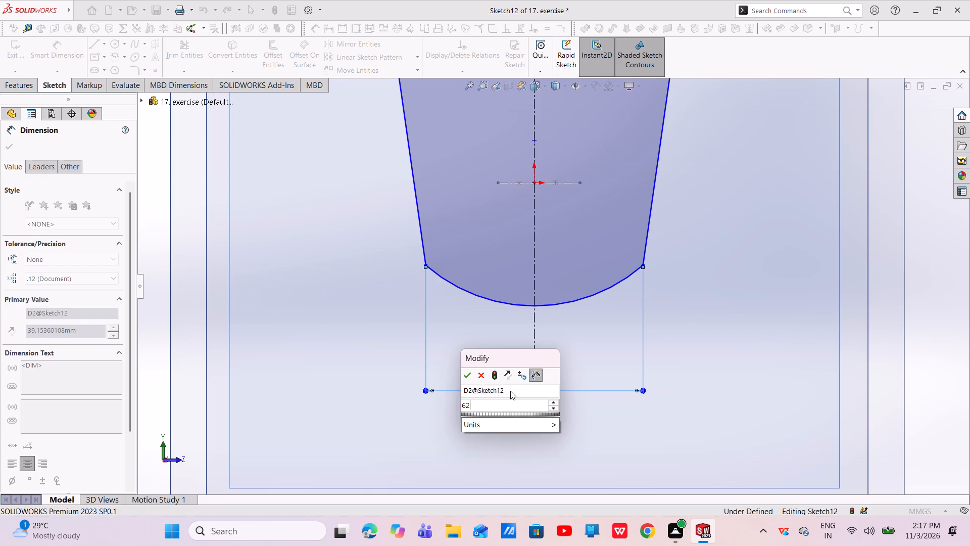
pyautogui.press('Return')
pyautogui.scroll(7, 537, 313)
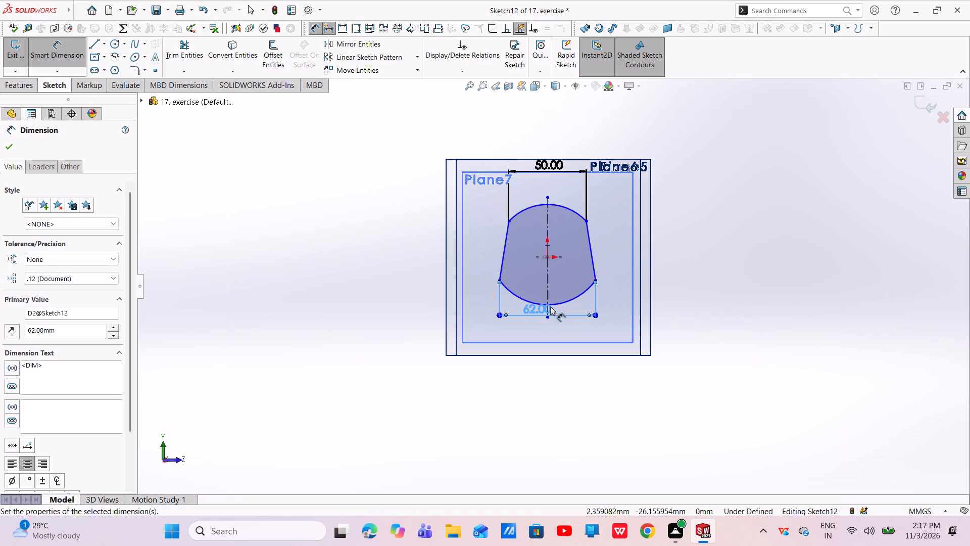
pyautogui.click(900, 298)
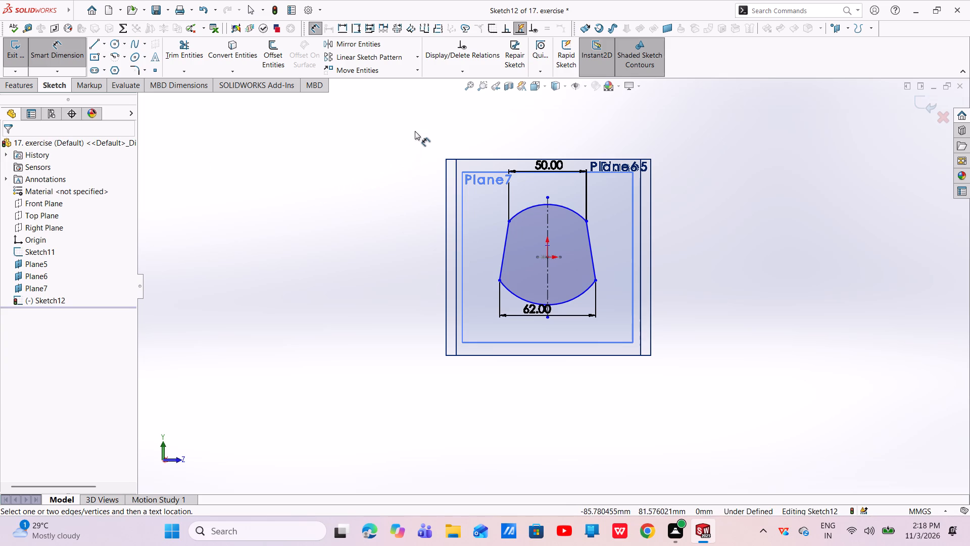
# Dimension the vertical distance from the origin to the lower arc's center point above it at 8 mm.
pyautogui.scroll(-7, 552, 257)
pyautogui.scroll(3, 547, 251)
pyautogui.scroll(-4, 547, 251)
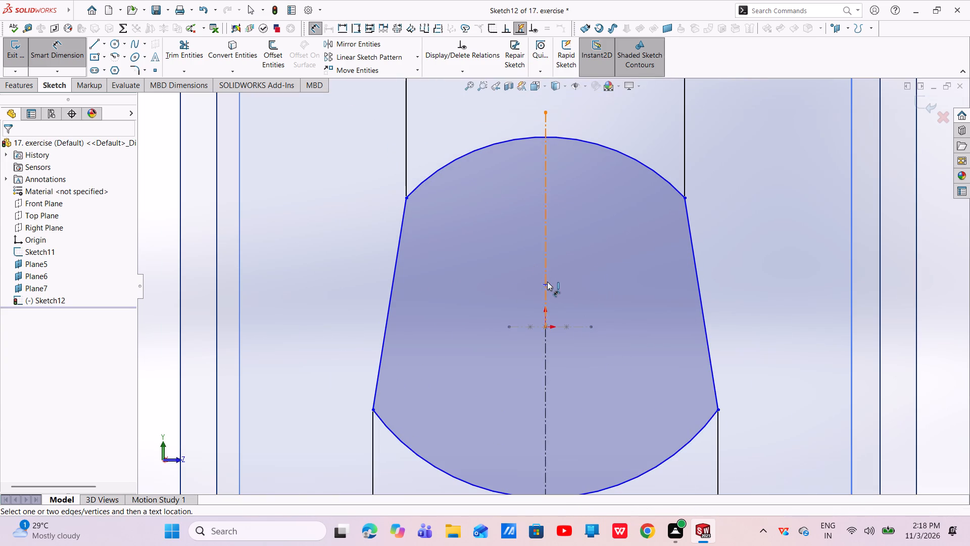
pyautogui.click(546, 284)
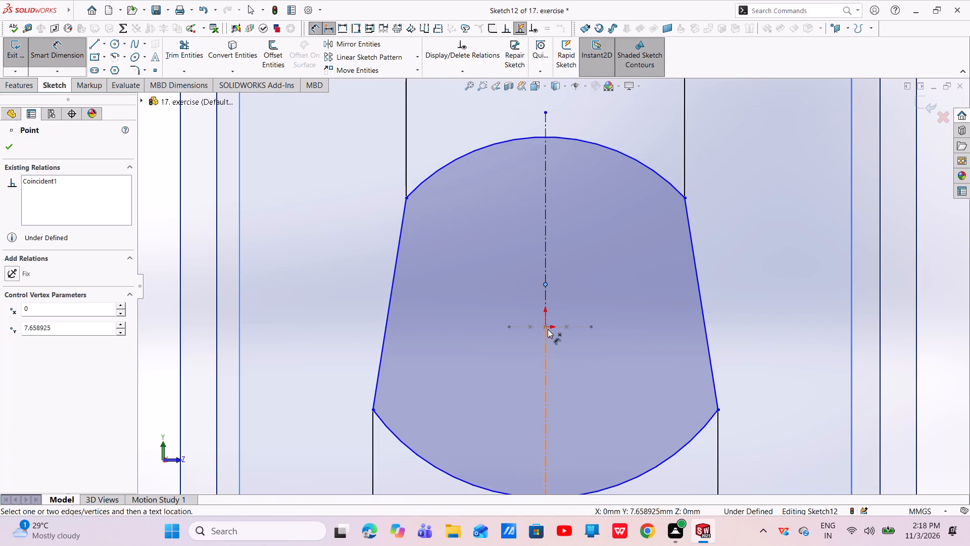
pyautogui.click(547, 328)
pyautogui.click(783, 290)
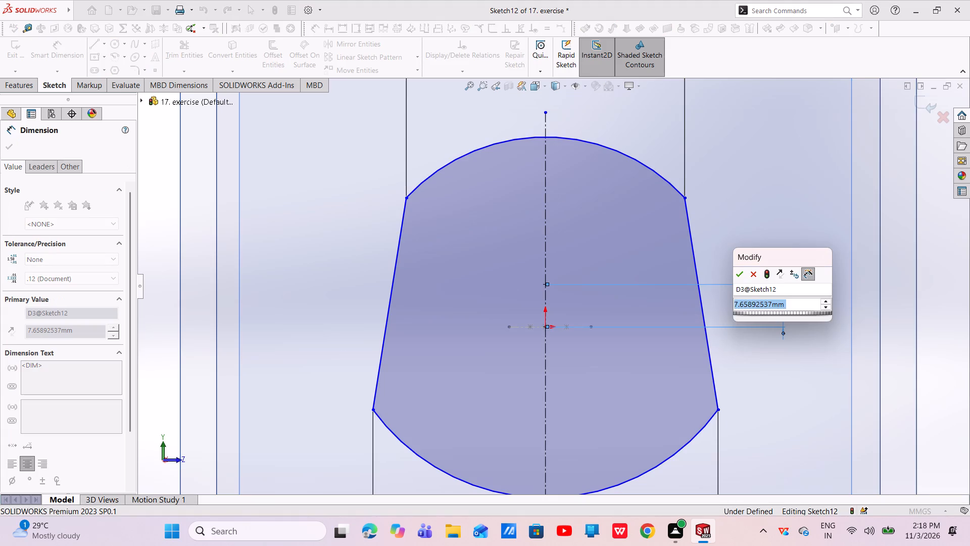
pyautogui.press('BackSpace')
pyautogui.press('5')
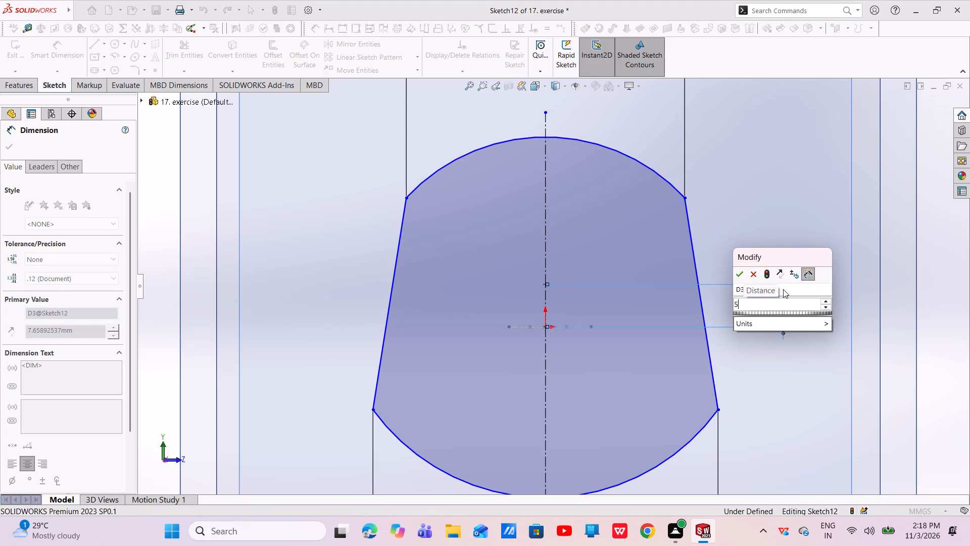
pyautogui.press('BackSpace')
pyautogui.press('8')
pyautogui.press('Return')
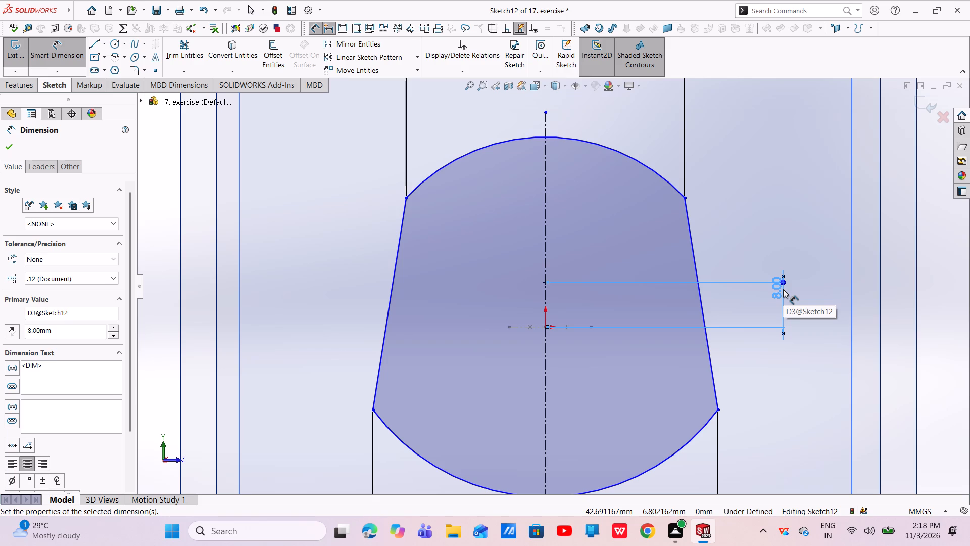
# Dimension the lower arc with a radius of 32 mm.
pyautogui.scroll(5, 591, 249)
pyautogui.scroll(1, 579, 297)
pyautogui.scroll(-2, 579, 297)
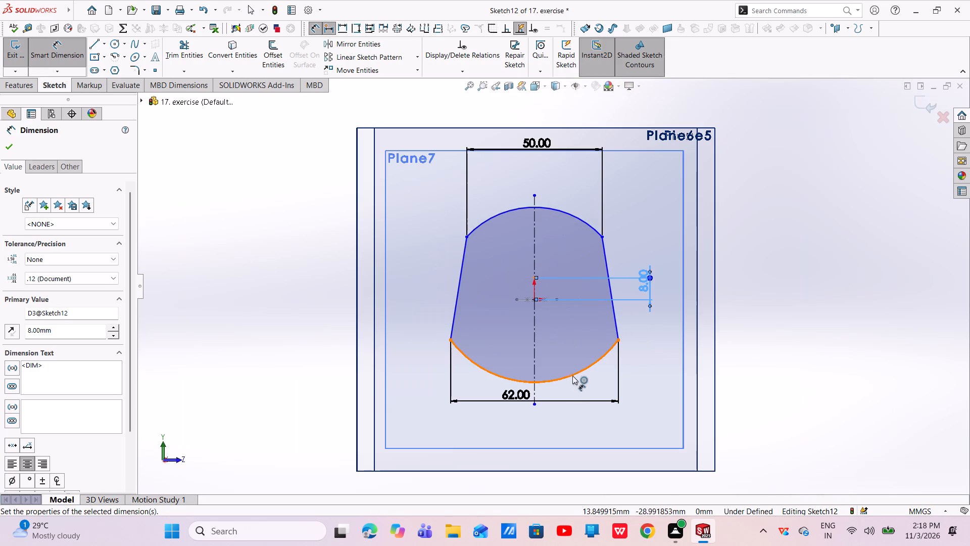
pyautogui.click(573, 373)
pyautogui.click(586, 407)
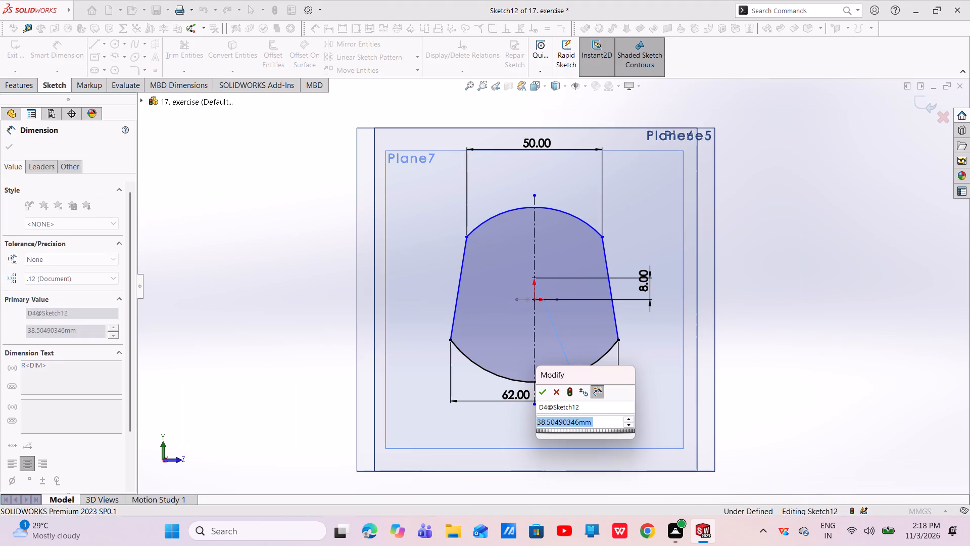
pyautogui.press('BackSpace')
pyautogui.write('32')
pyautogui.press('Return')
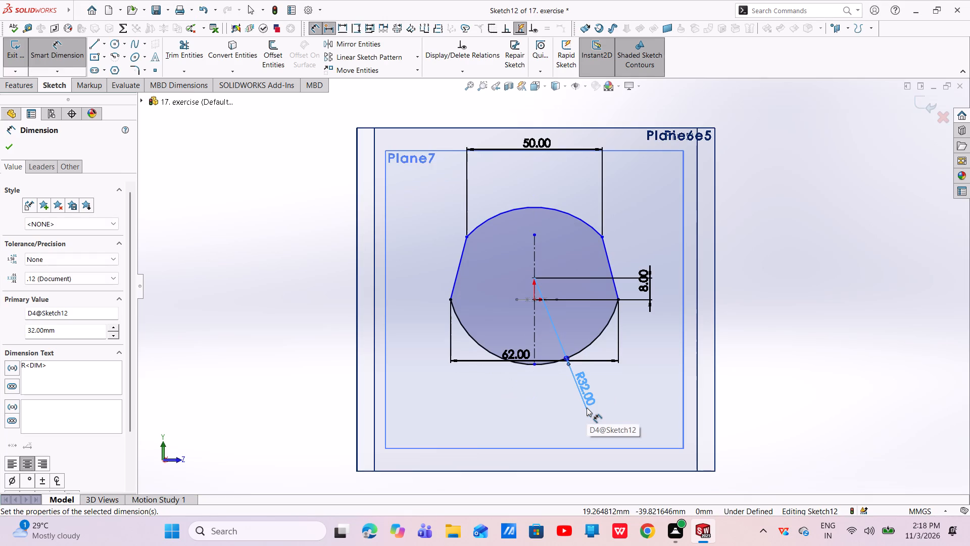
# Dimension the upper arc's radius, first at 39 mm, and refine it to 39.29 mm.
pyautogui.click(536, 206)
pyautogui.click(497, 179)
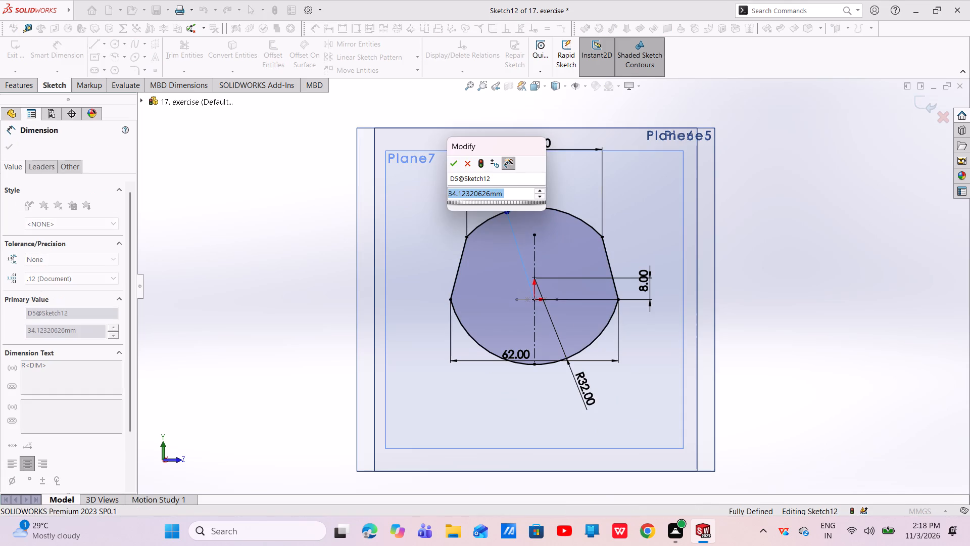
pyautogui.press('BackSpace')
pyautogui.press('3')
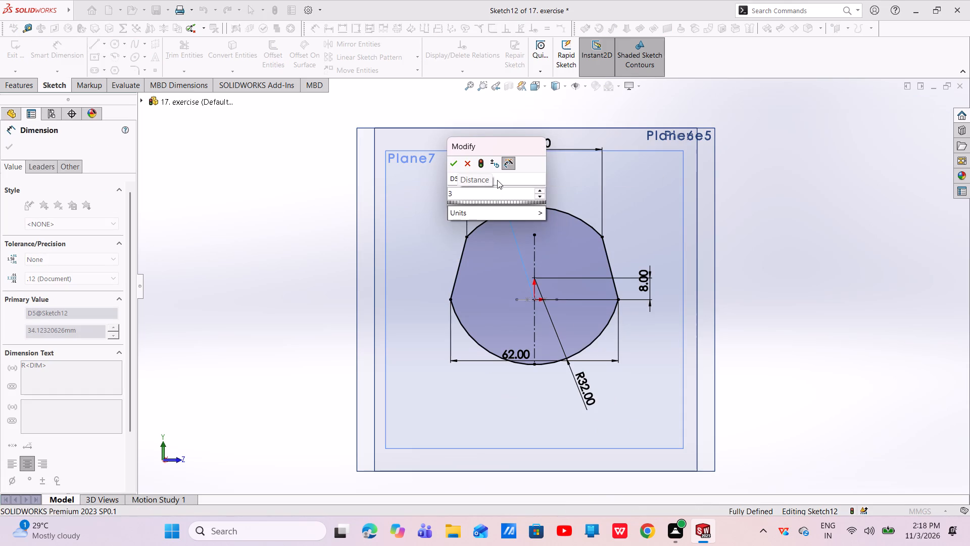
pyautogui.press('9')
pyautogui.press('Return')
pyautogui.write('29')
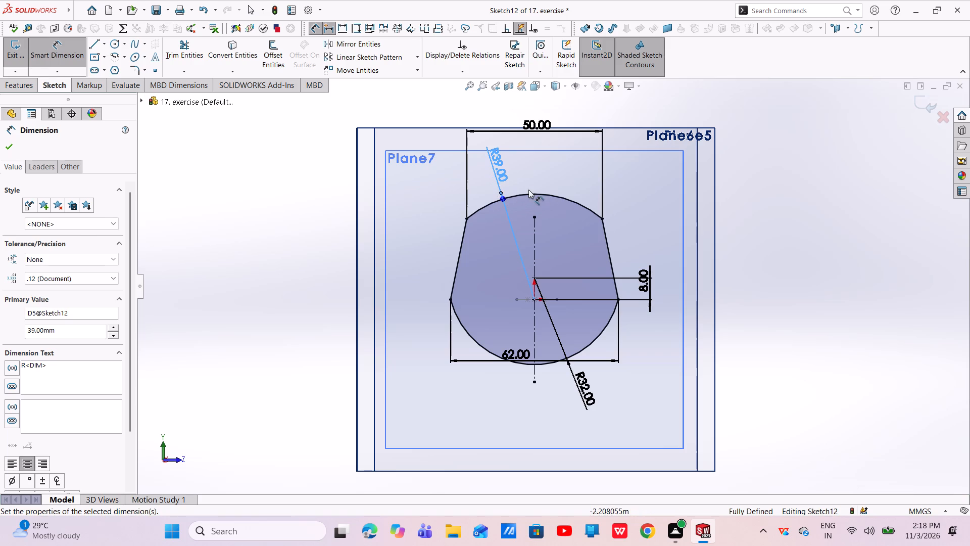
pyautogui.press('Escape')
pyautogui.doubleClick(505, 178)
pyautogui.press('BackSpace')
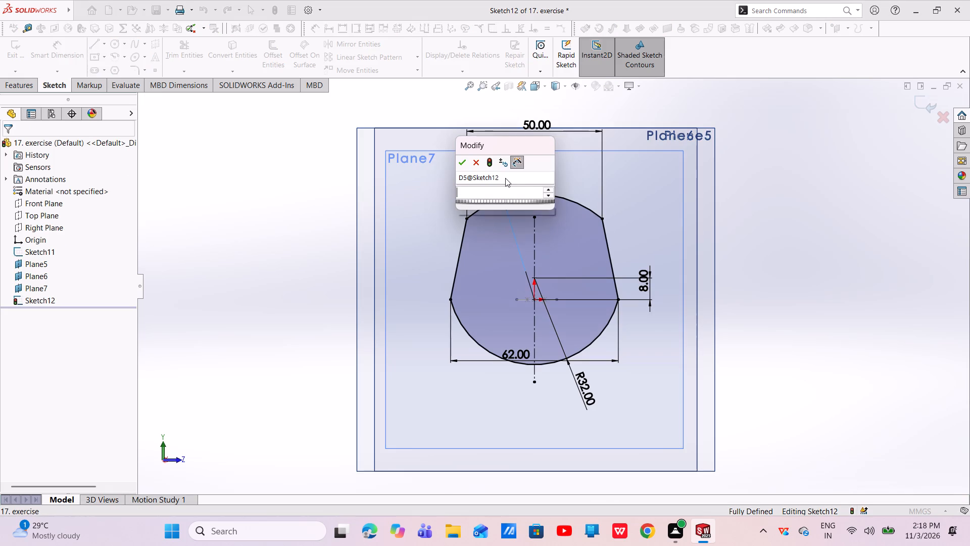
pyautogui.write('39.29')
pyautogui.press('Return')
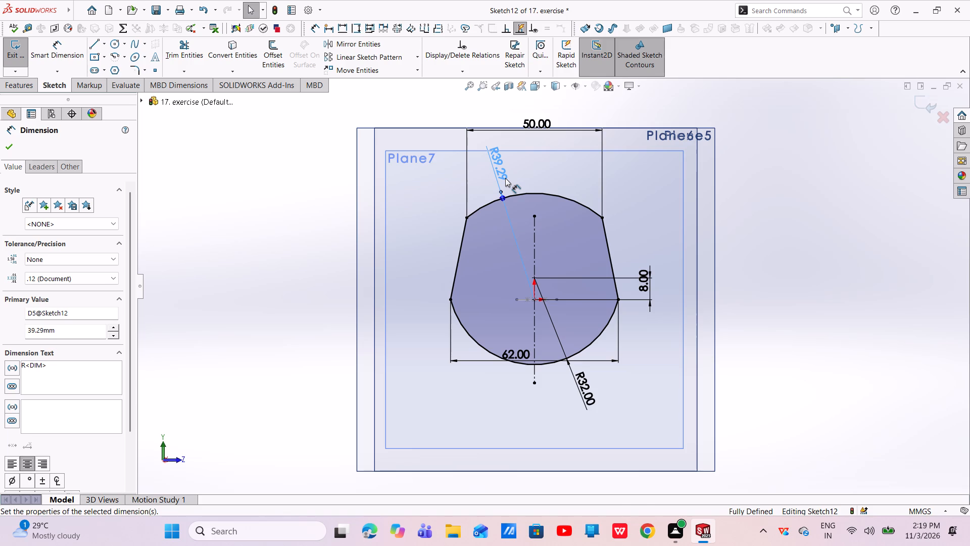
pyautogui.click(5, 146)
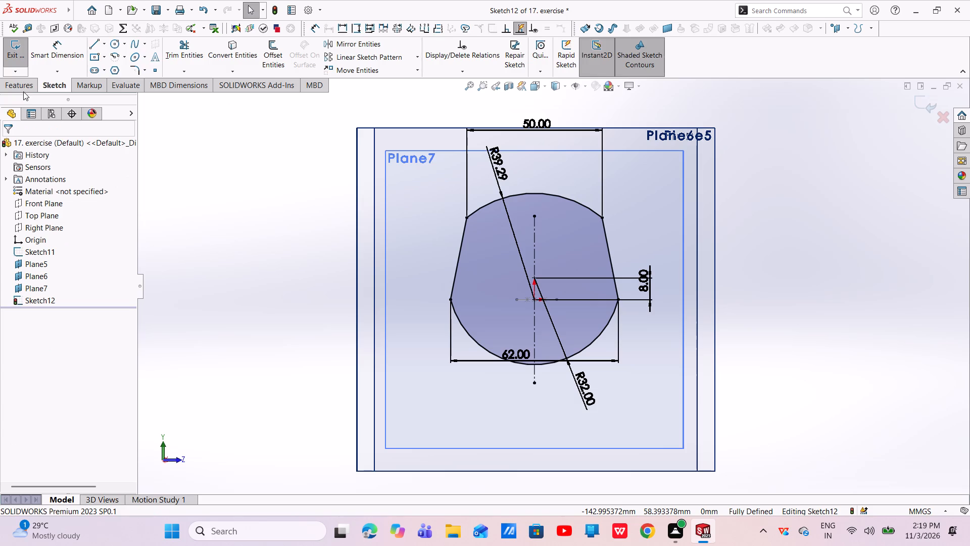
# Extrude the profile as a solid boss starting from Plane6 and ending up to surface at Plane5.
pyautogui.click(24, 89)
pyautogui.click(25, 67)
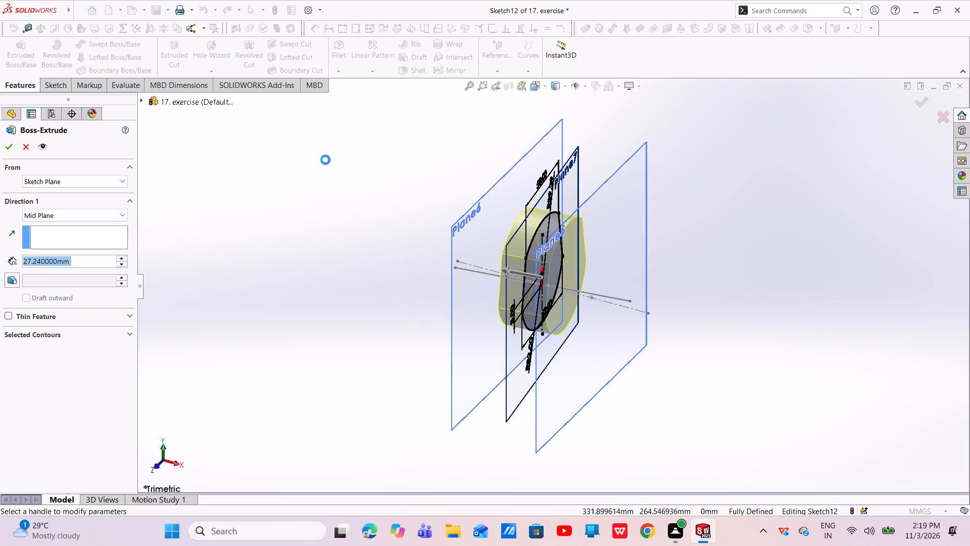
pyautogui.moveTo(334, 182); pyautogui.dragTo(351, 215, button='middle')
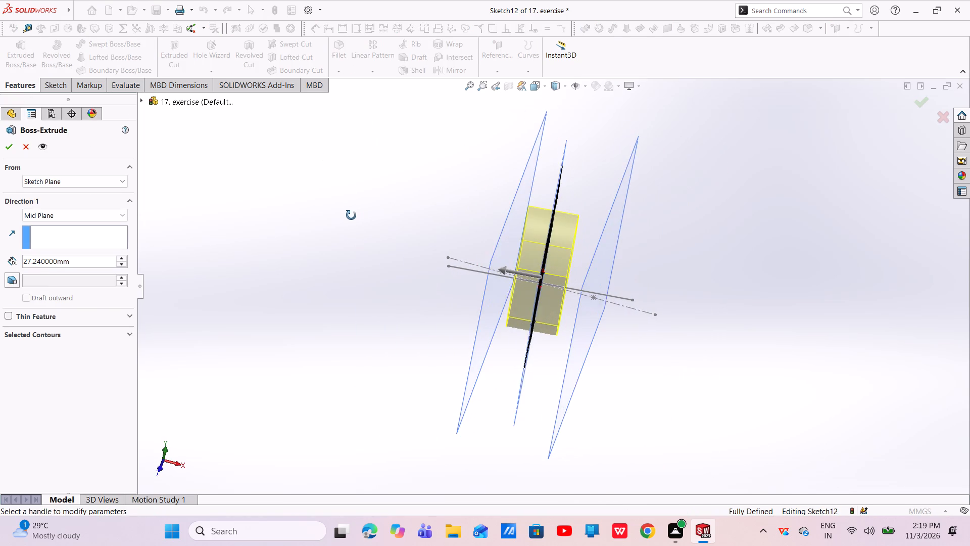
pyautogui.moveTo(351, 215); pyautogui.dragTo(351, 215, button='middle')
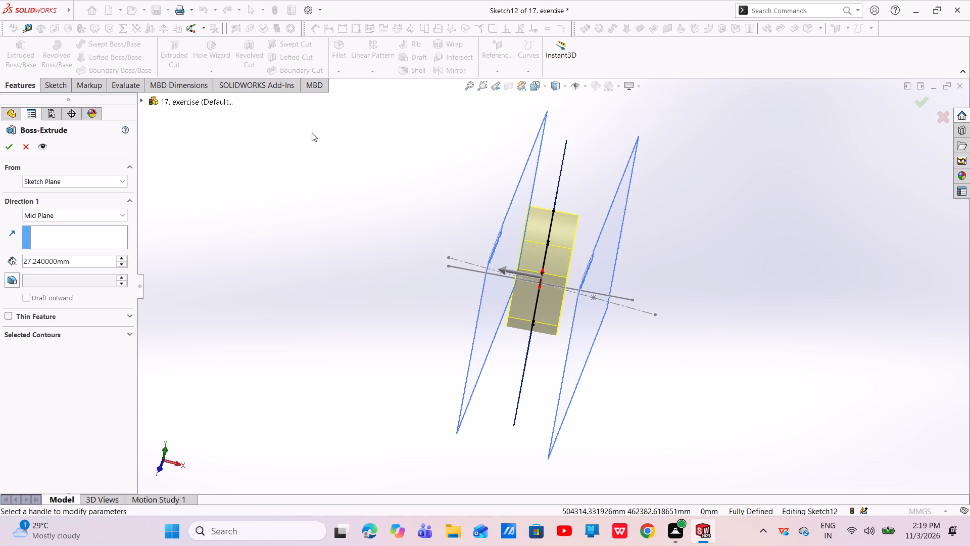
pyautogui.click(76, 184)
pyautogui.click(73, 201)
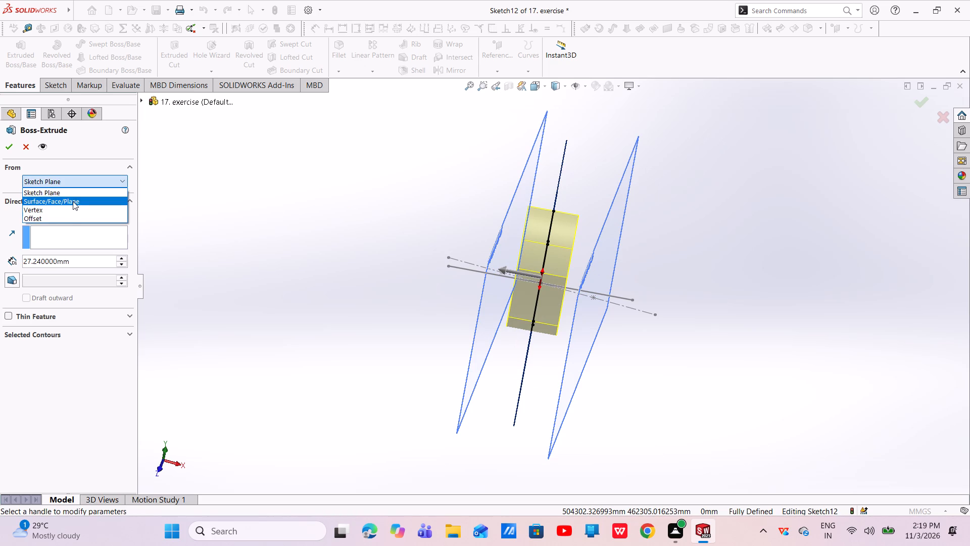
pyautogui.click(516, 200)
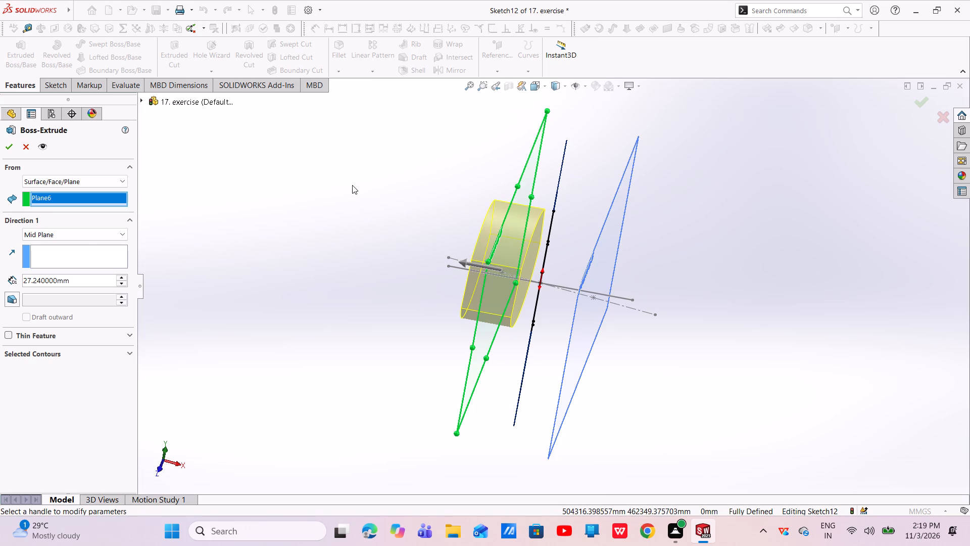
pyautogui.click(85, 241)
pyautogui.click(105, 237)
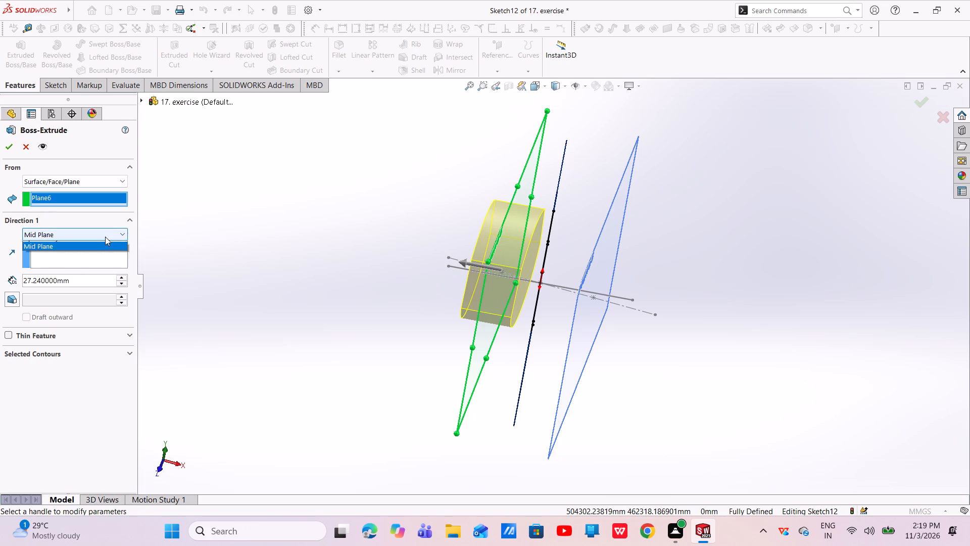
pyautogui.click(80, 258)
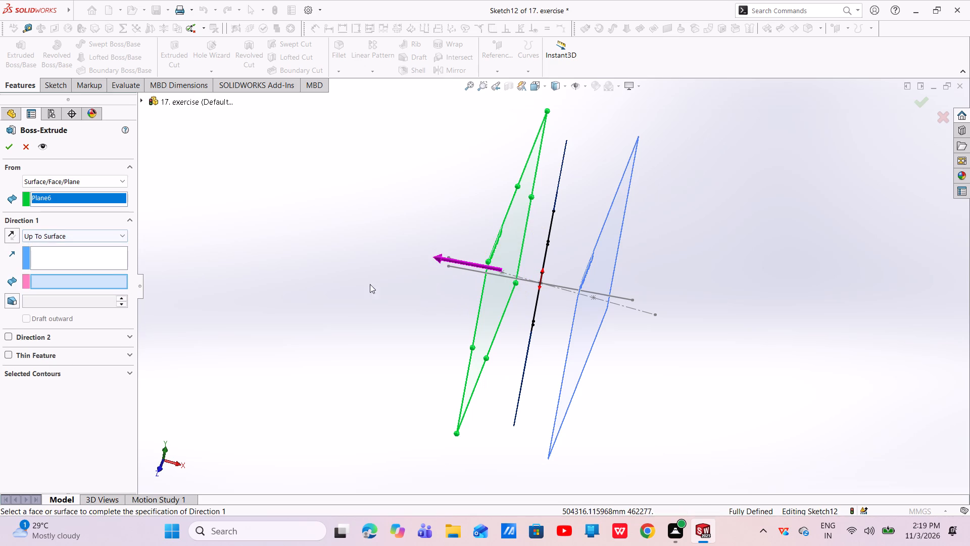
pyautogui.click(592, 259)
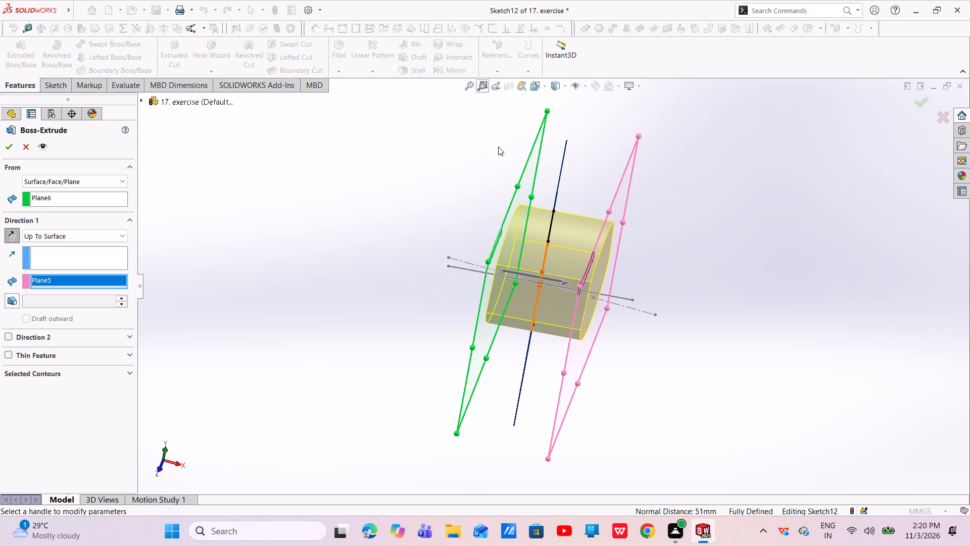
pyautogui.moveTo(568, 194); pyautogui.dragTo(563, 281, button='middle')
pyautogui.click(928, 101)
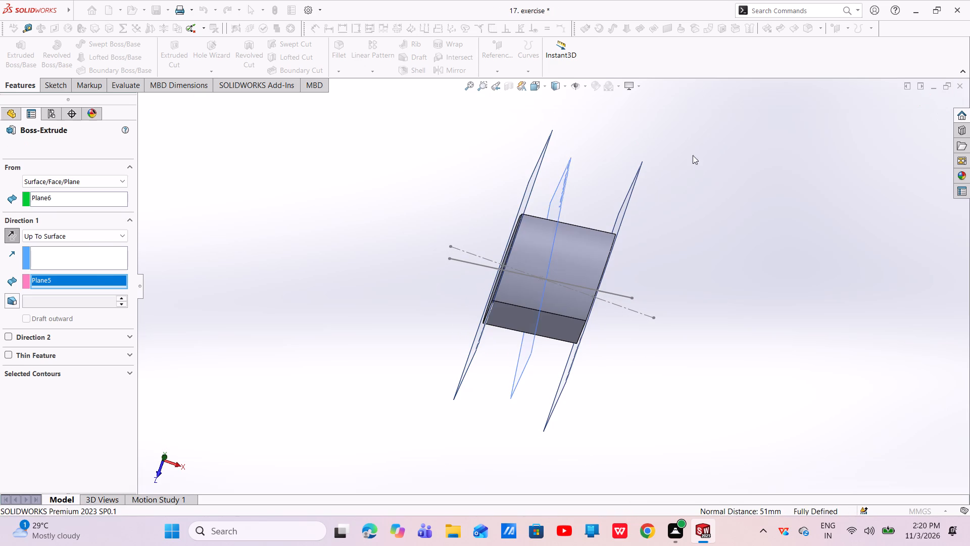
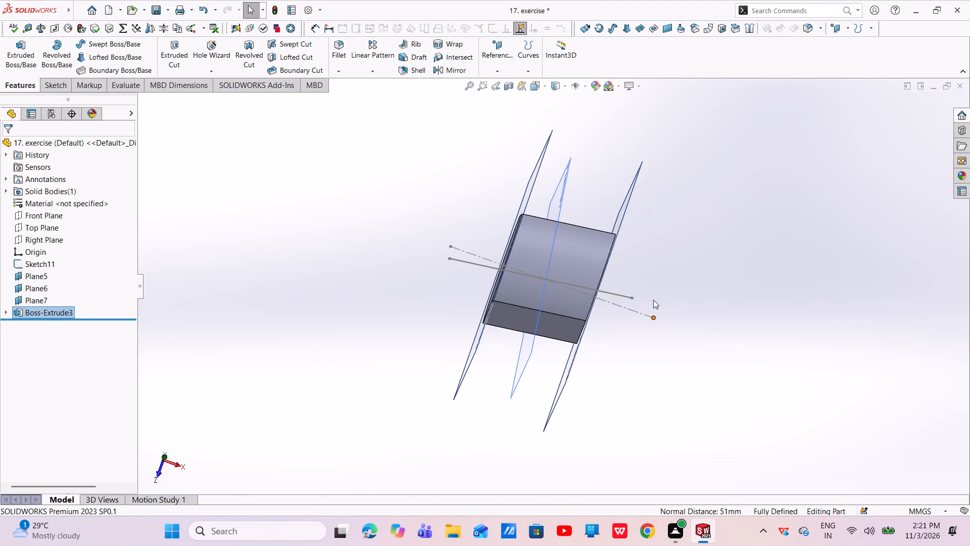
# Save the exercise 17 part with the newly extruded solid body.
pyautogui.hotkey('ctrl', 's')
pyautogui.hotkey('ctrl', 's')
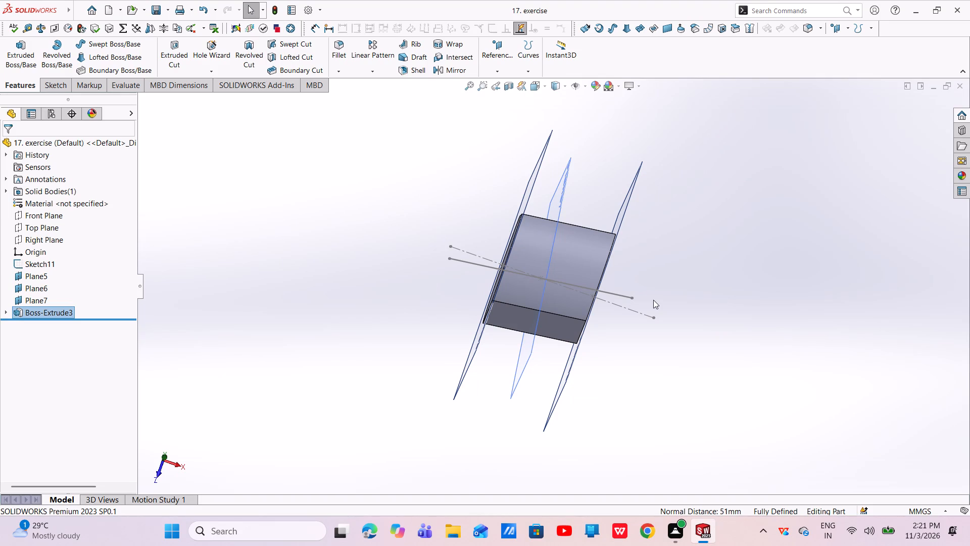
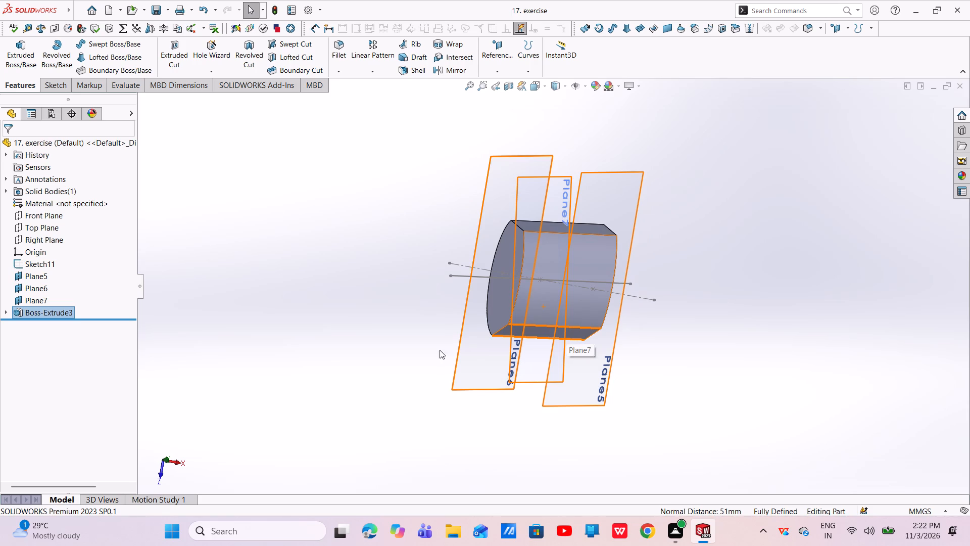
# Hide the reference planes Plane5, Plane6 and Plane7.
pyautogui.click(37, 278)
pyautogui.keyDown('ctrl'); pyautogui.click(42, 288); pyautogui.keyUp('ctrl')
pyautogui.keyDown('ctrl'); pyautogui.click(41, 297); pyautogui.keyUp('ctrl')
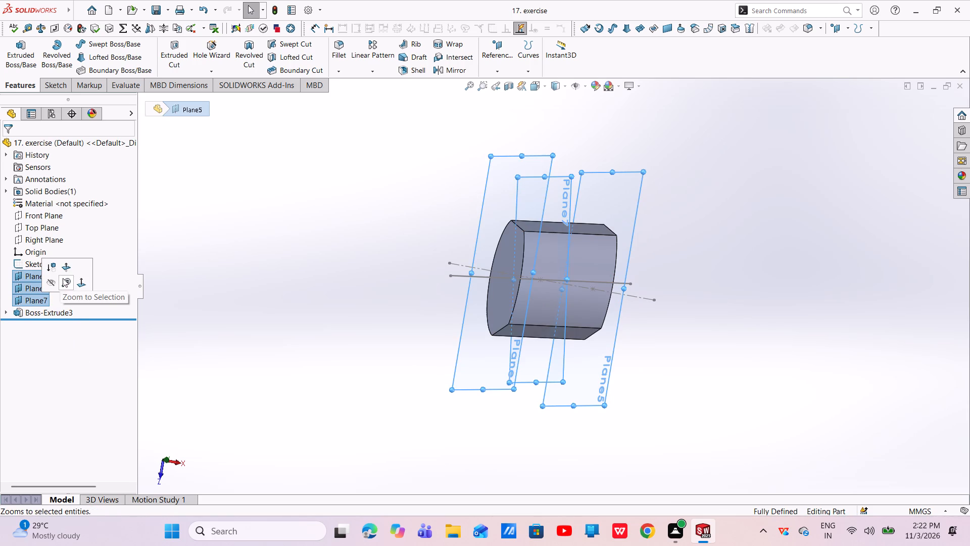
pyautogui.click(54, 282)
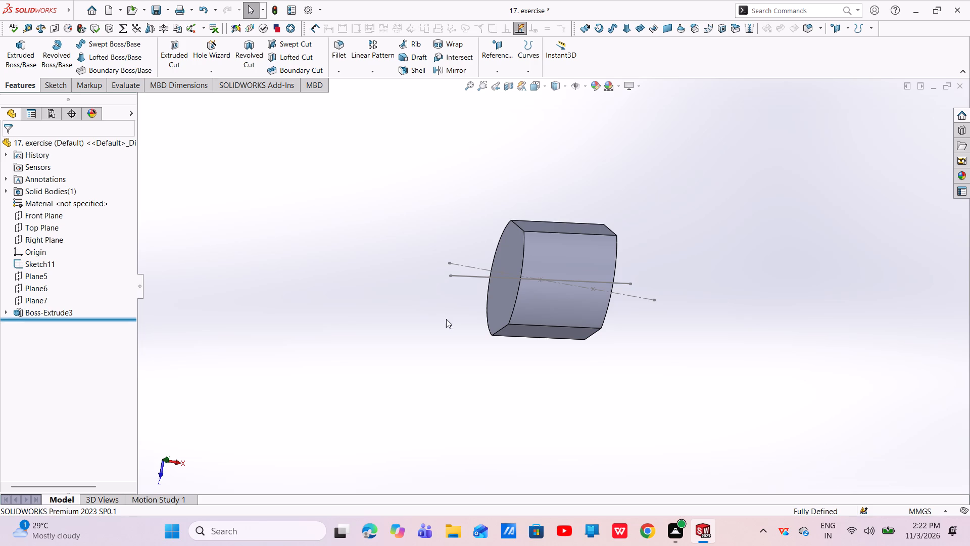
# Create a reference plane perpendicular to the Top Plane and coincident with the solid line of Sketch11.
pyautogui.moveTo(491, 303); pyautogui.dragTo(452, 273, button='middle')
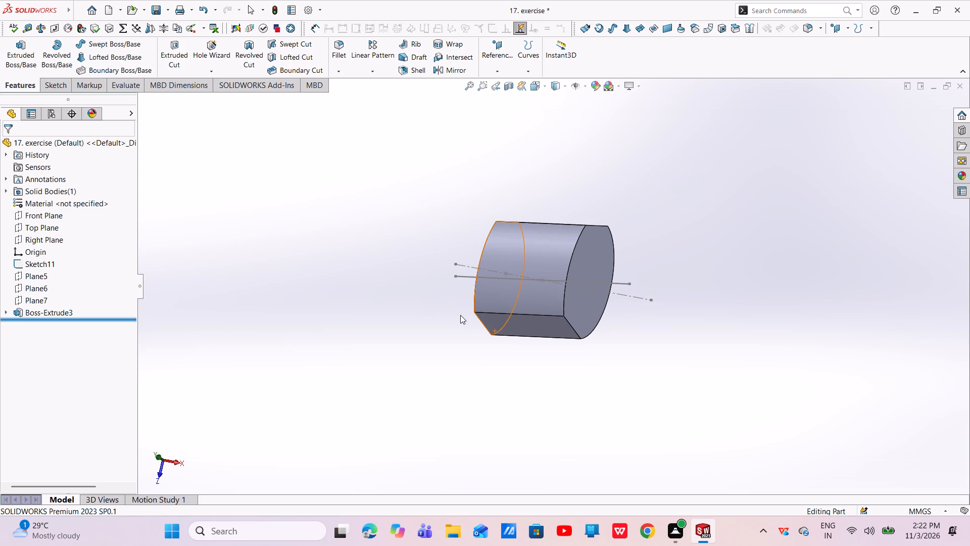
pyautogui.click(44, 227)
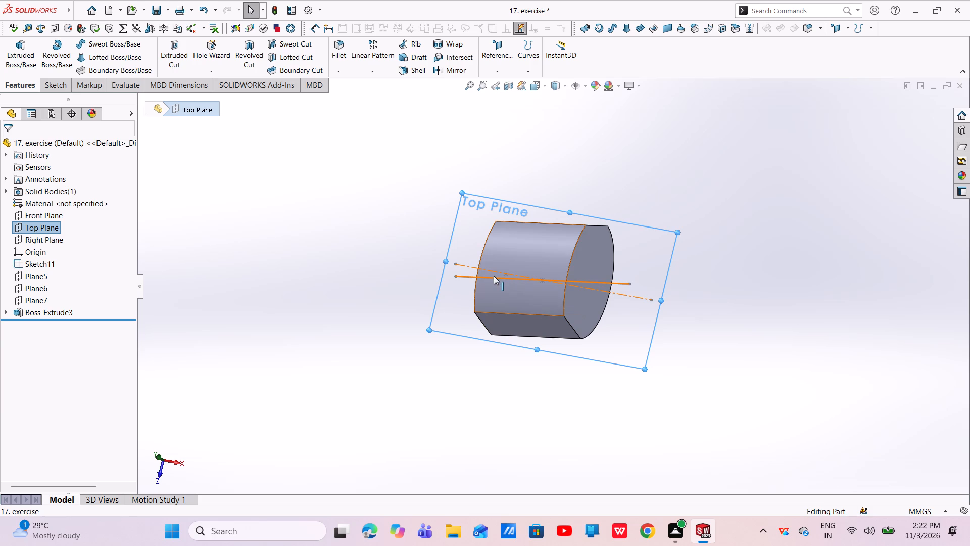
pyautogui.click(491, 276)
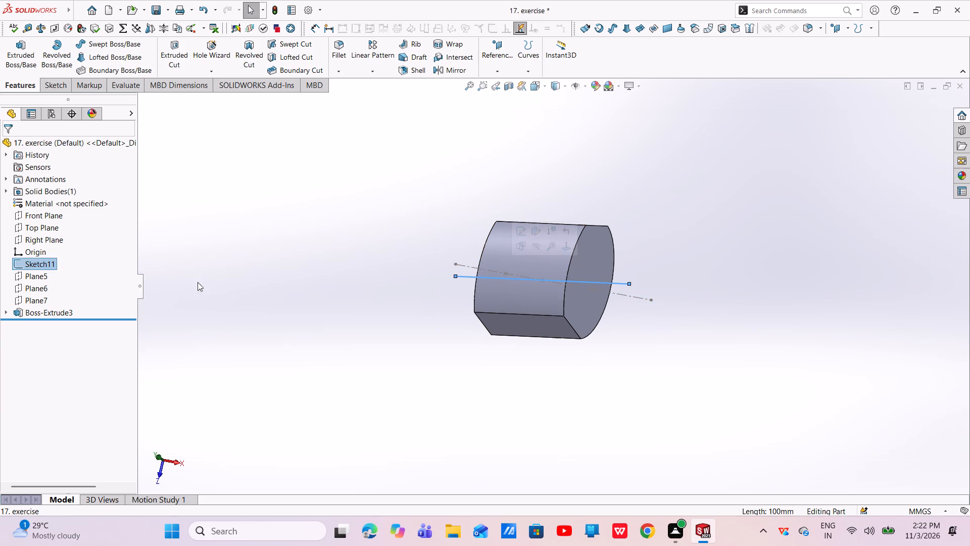
pyautogui.click(196, 276)
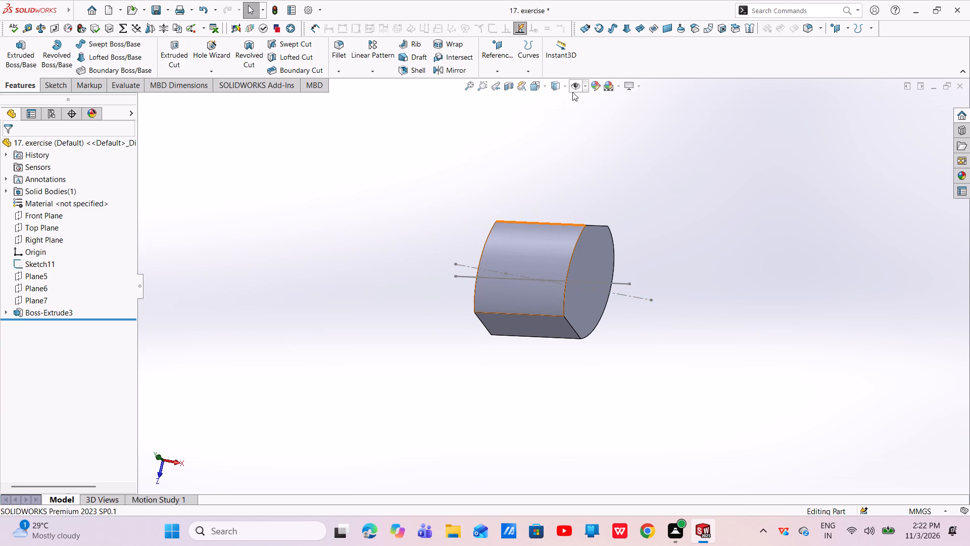
pyautogui.click(498, 55)
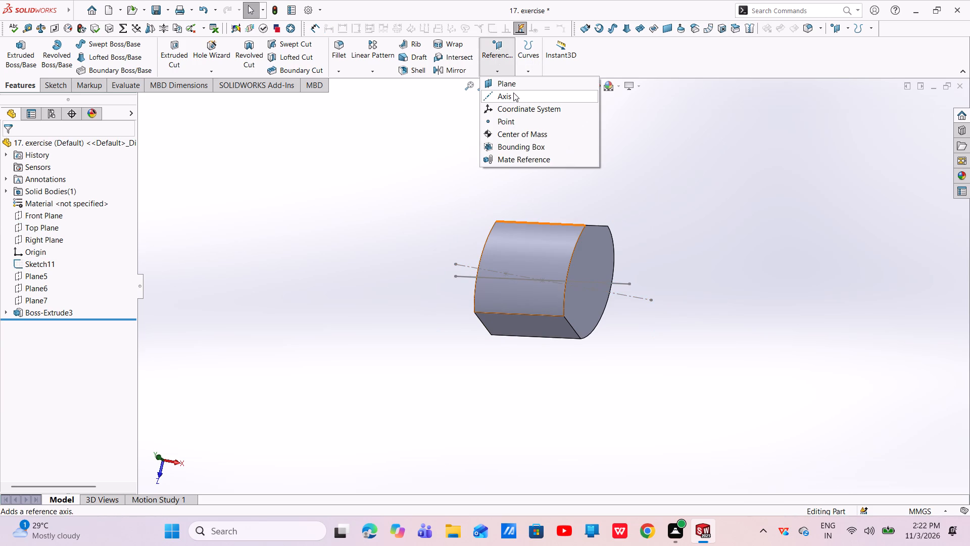
pyautogui.click(512, 87)
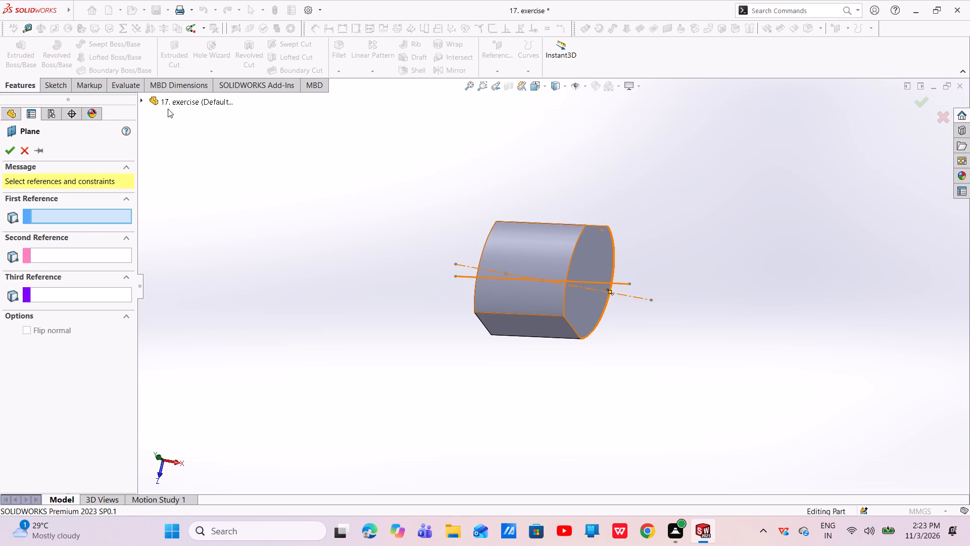
pyautogui.click(186, 101)
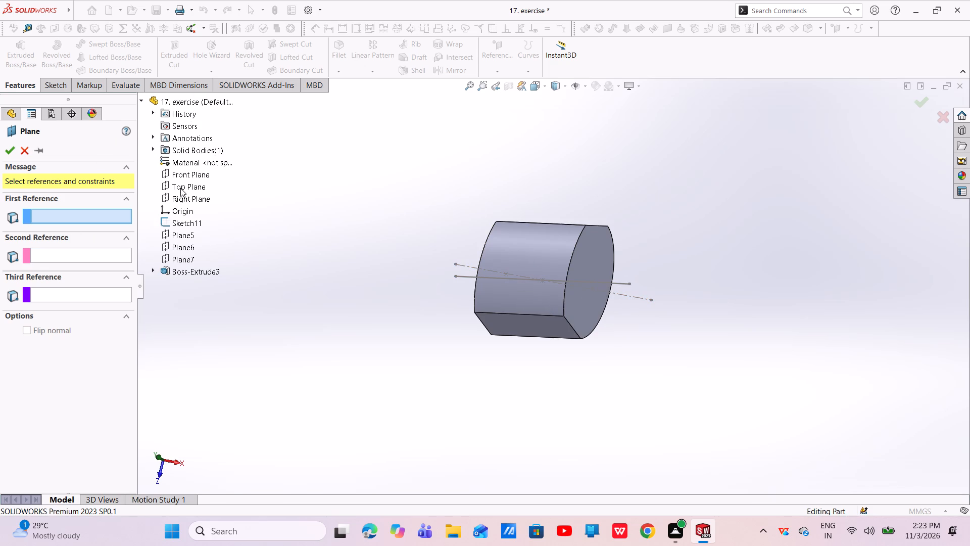
pyautogui.click(180, 188)
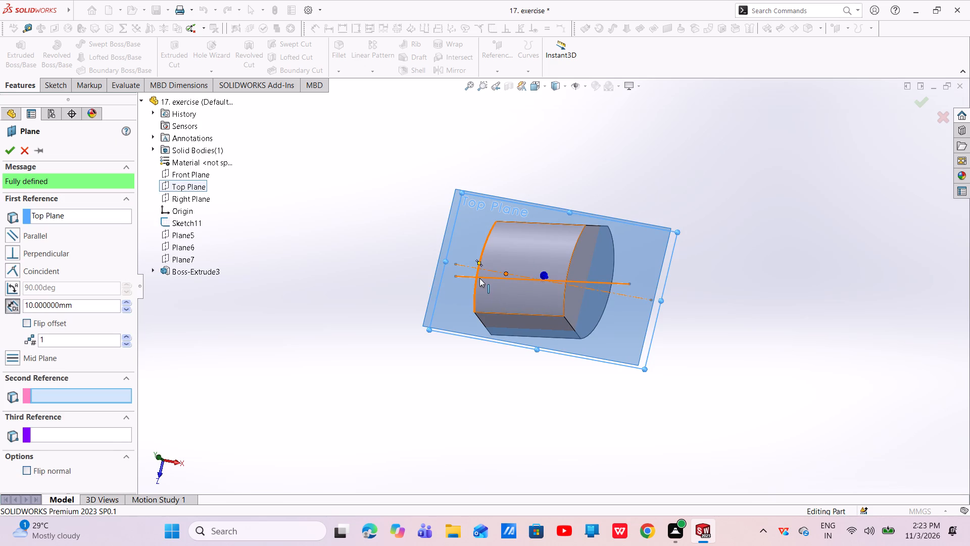
pyautogui.click(479, 278)
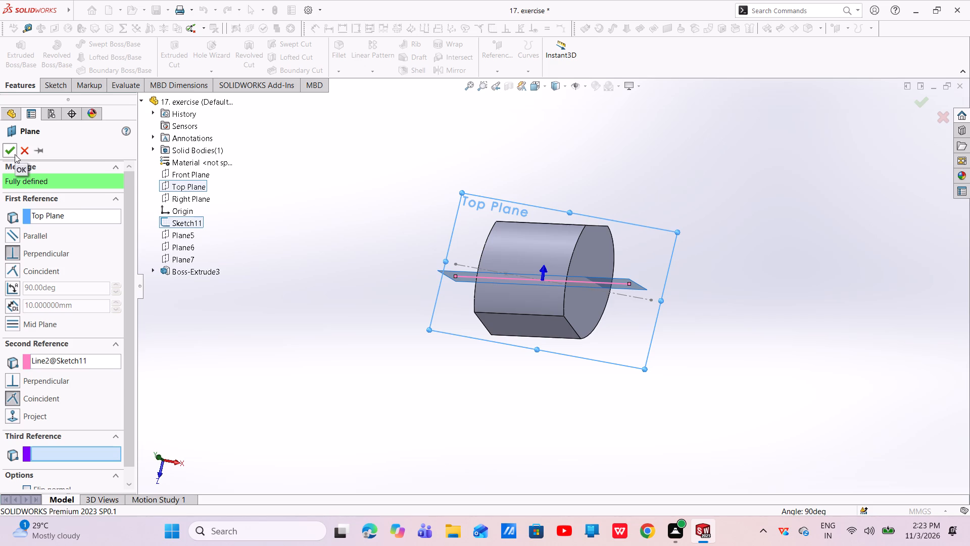
pyautogui.click(16, 257)
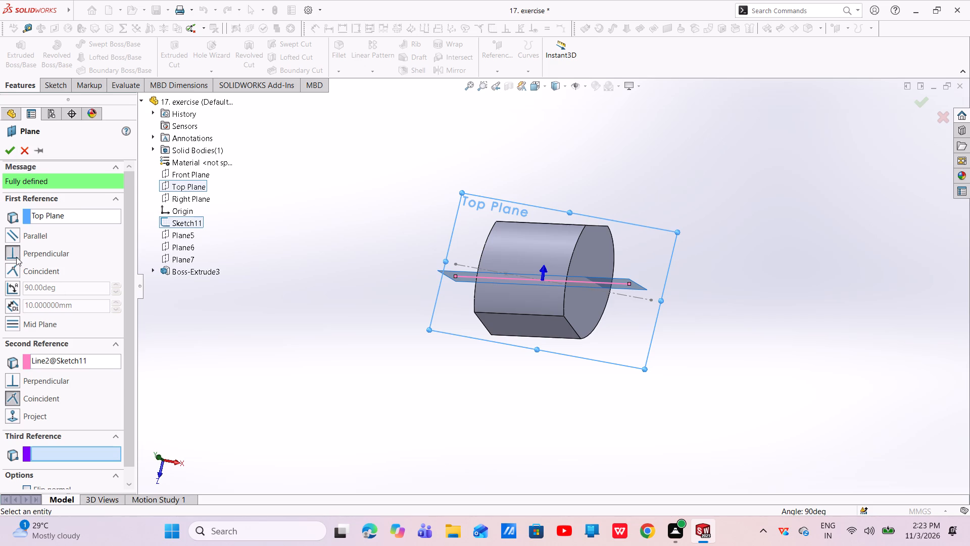
pyautogui.click(16, 257)
pyautogui.click(7, 155)
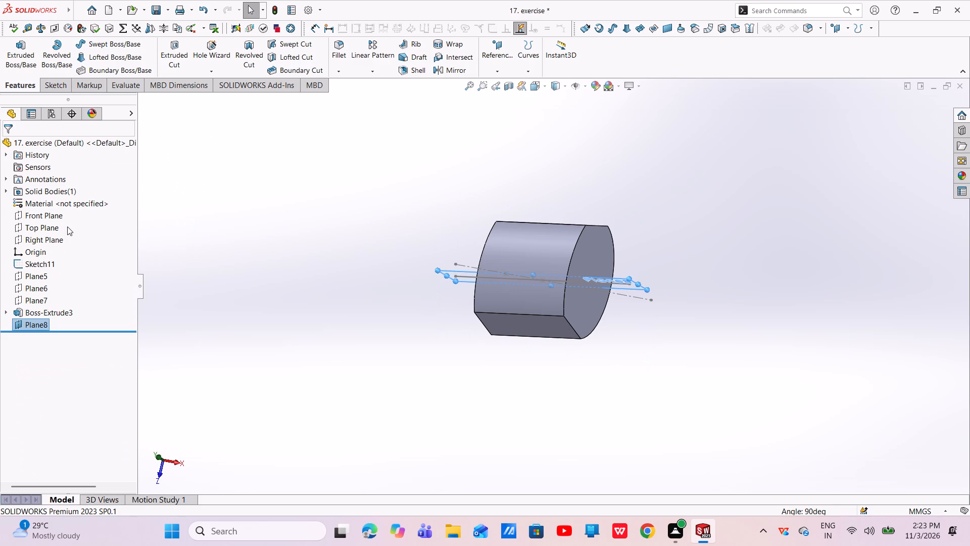
# On Plane8, sketch a circle about 75 mm in diameter, centred about 53 mm directly above the origin.
pyautogui.rightClick(35, 326)
pyautogui.click(45, 296)
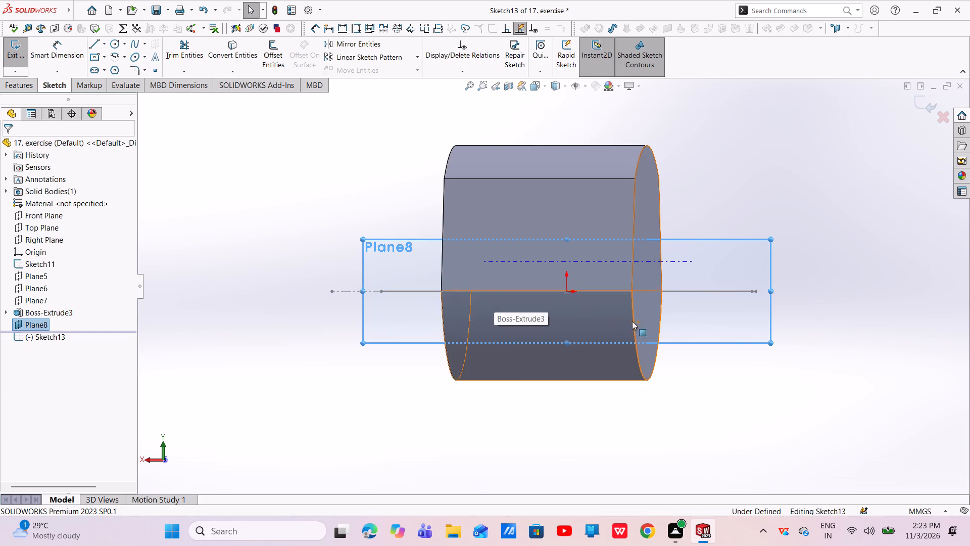
pyautogui.scroll(-3, 609, 294)
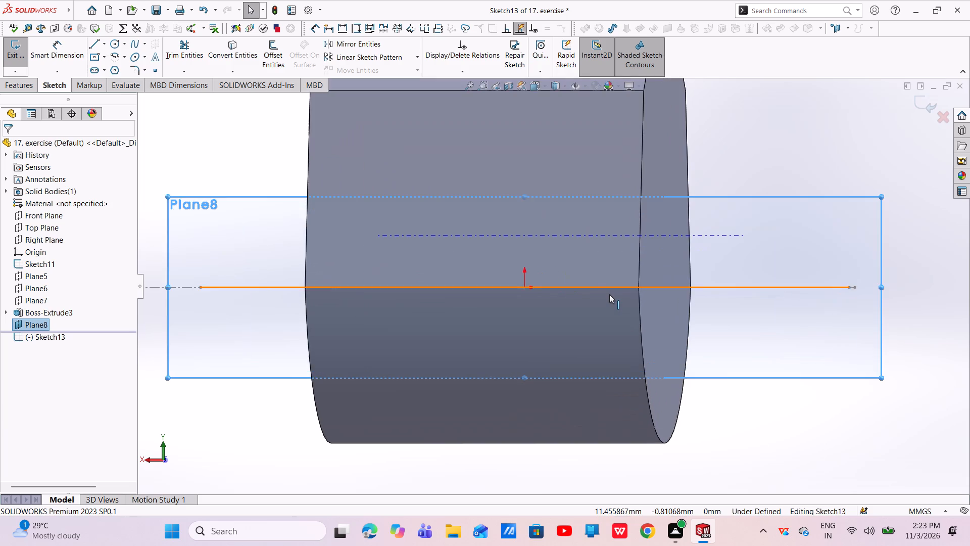
pyautogui.scroll(5, 609, 294)
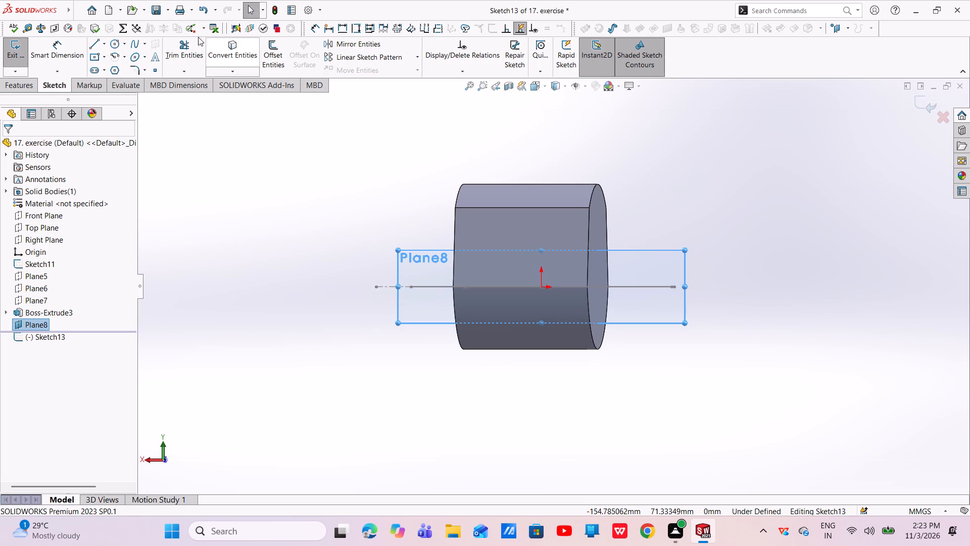
pyautogui.click(114, 43)
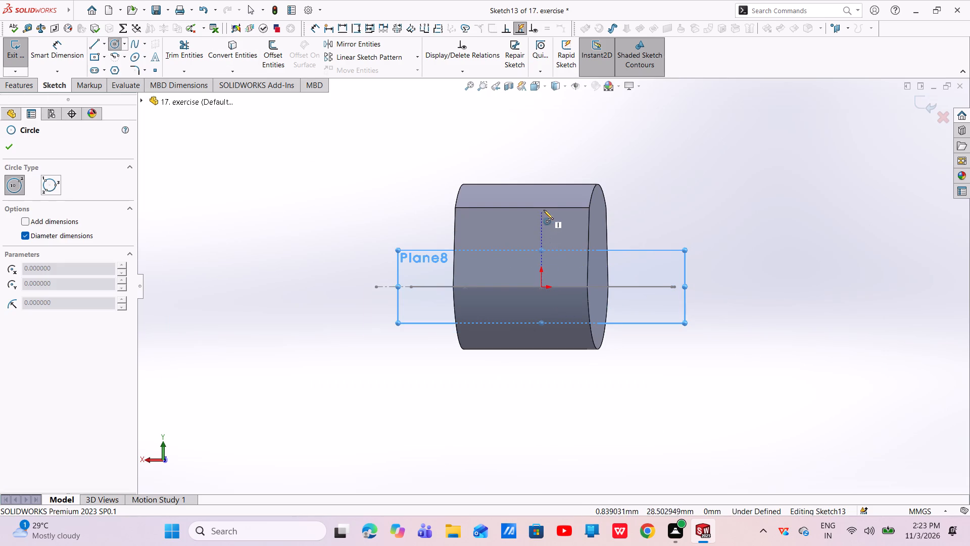
pyautogui.click(544, 149)
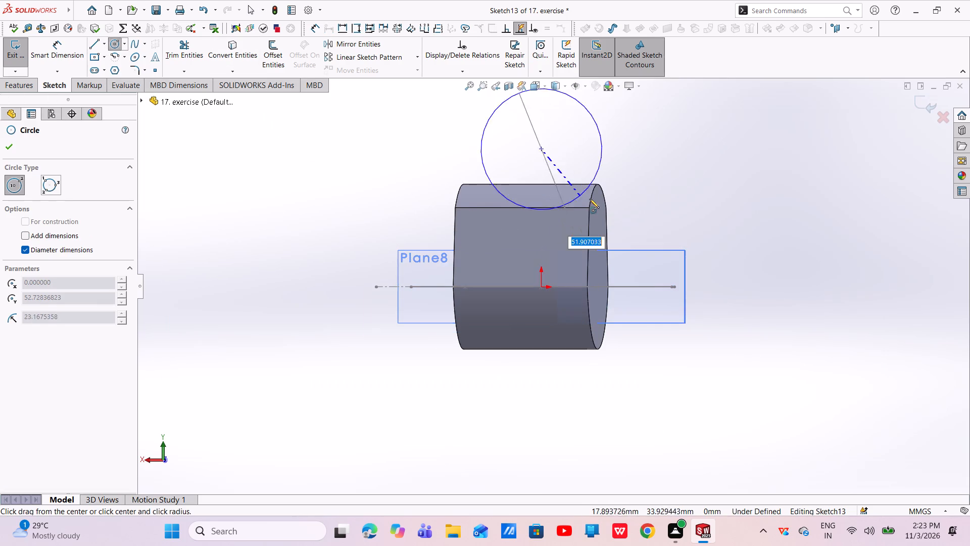
pyautogui.click(612, 216)
pyautogui.rightClick(620, 222)
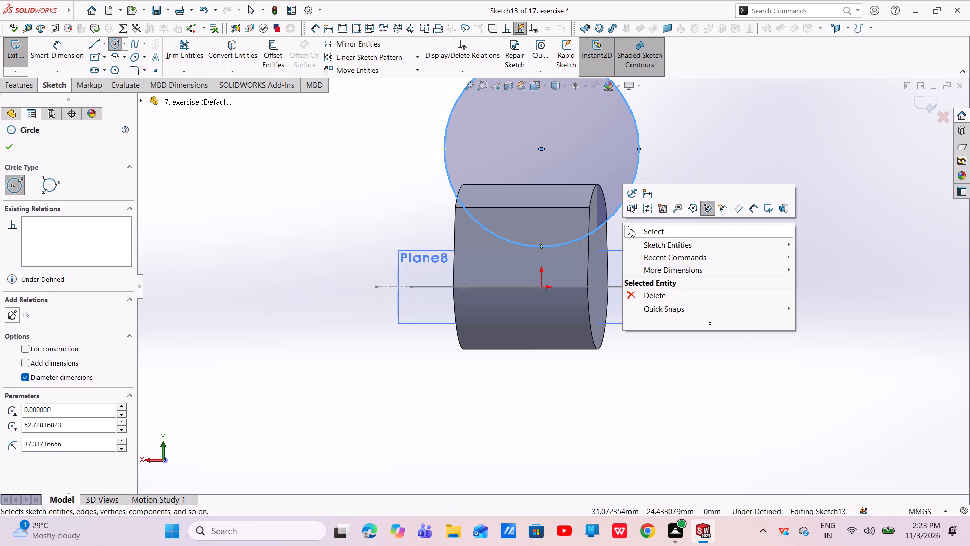
pyautogui.click(631, 229)
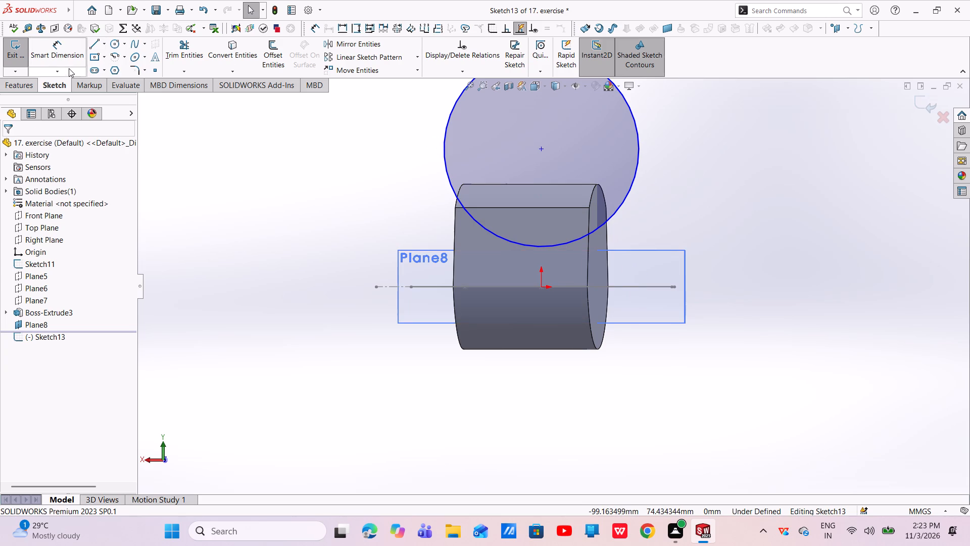
# Dimension the vertical distance between the circle's centre and the origin as 60 mm.
pyautogui.click(66, 54)
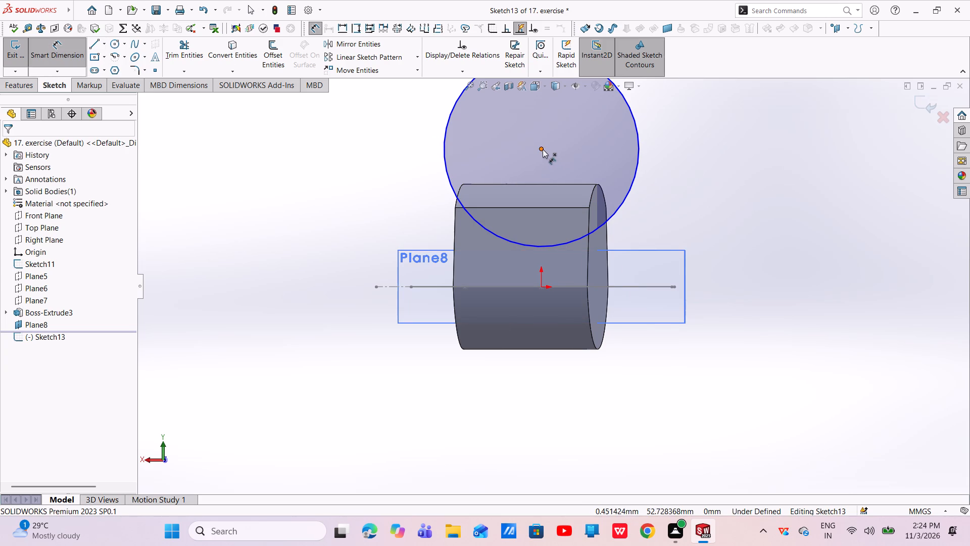
pyautogui.click(543, 149)
pyautogui.click(541, 288)
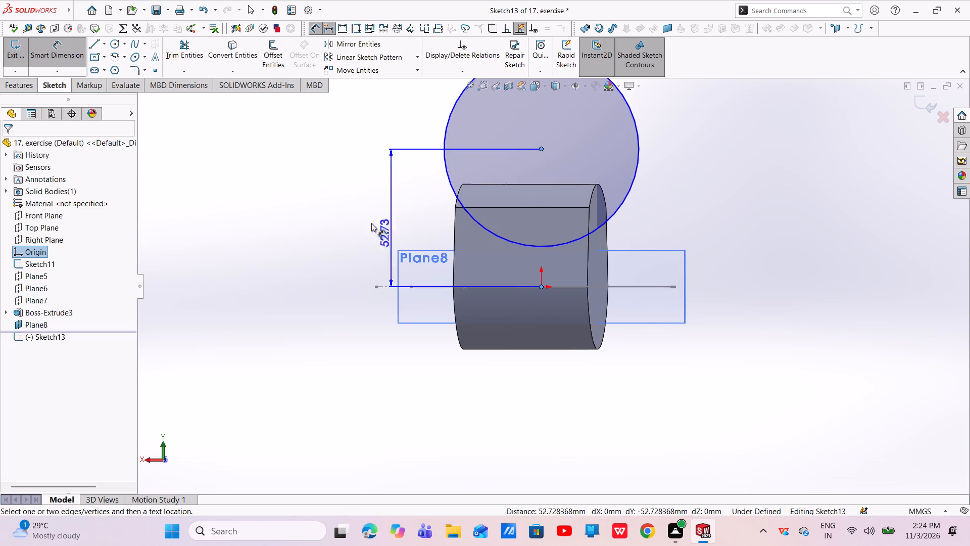
pyautogui.click(361, 214)
pyautogui.press('BackSpace')
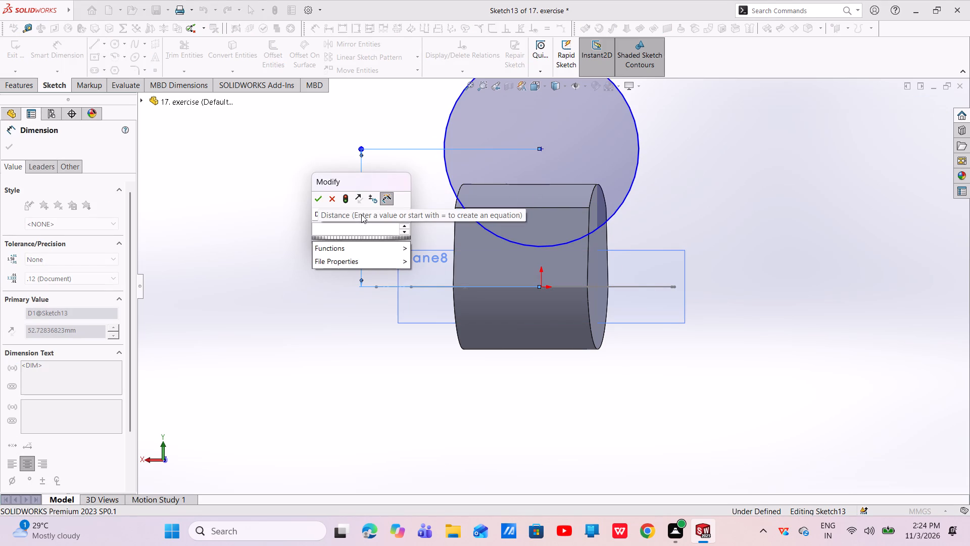
pyautogui.write('60')
pyautogui.press('Return')
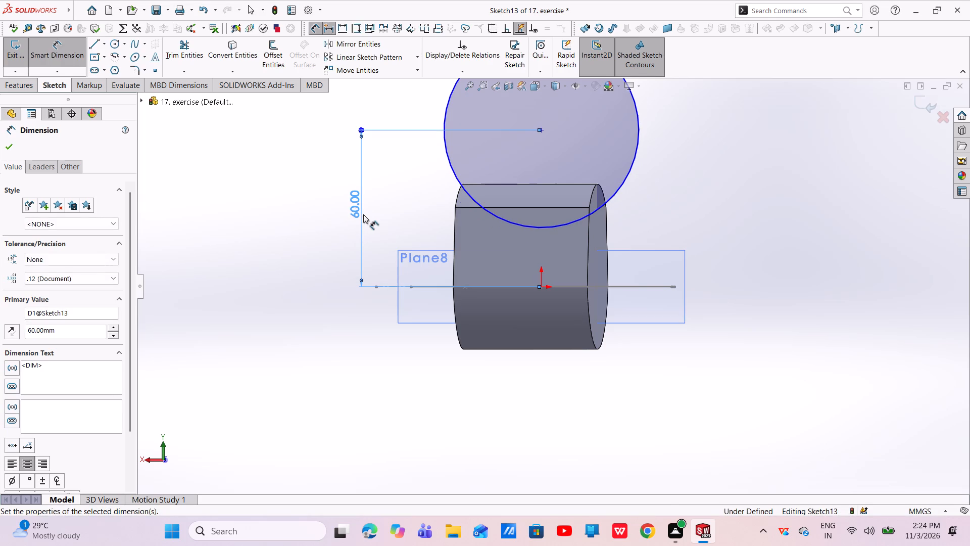
# Dimension the circle's diameter as 100 mm.
pyautogui.scroll(4, 458, 224)
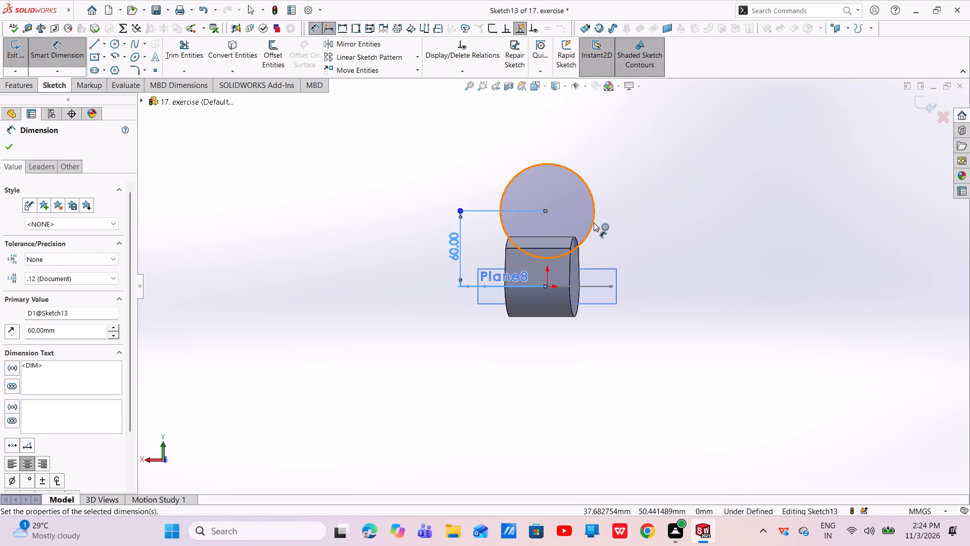
pyautogui.click(594, 222)
pyautogui.click(626, 235)
pyautogui.press('BackSpace')
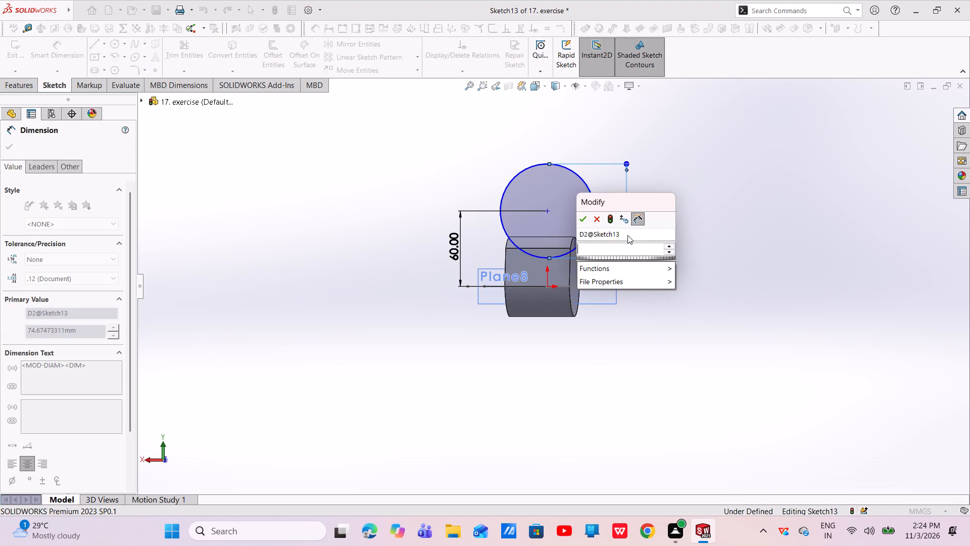
pyautogui.write('100')
pyautogui.press('Return')
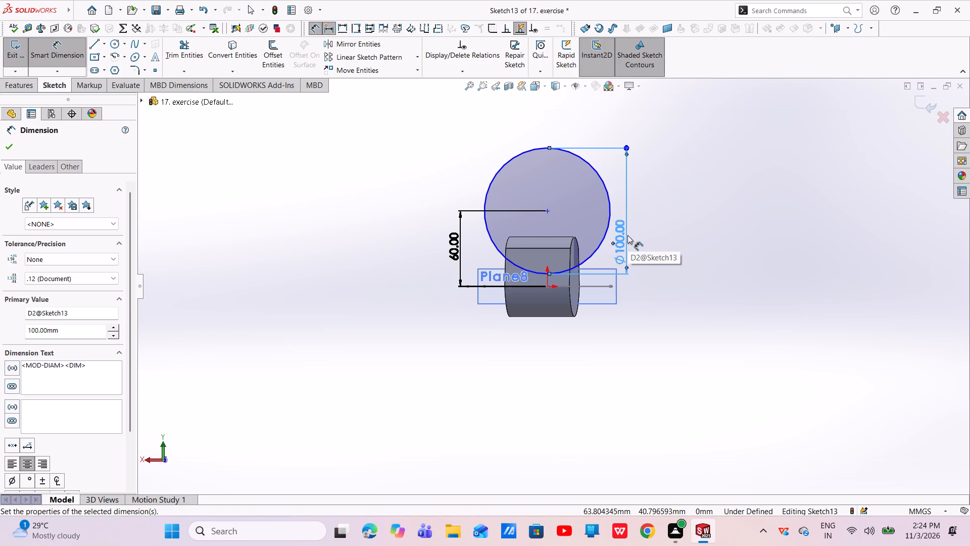
pyautogui.scroll(-6, 571, 197)
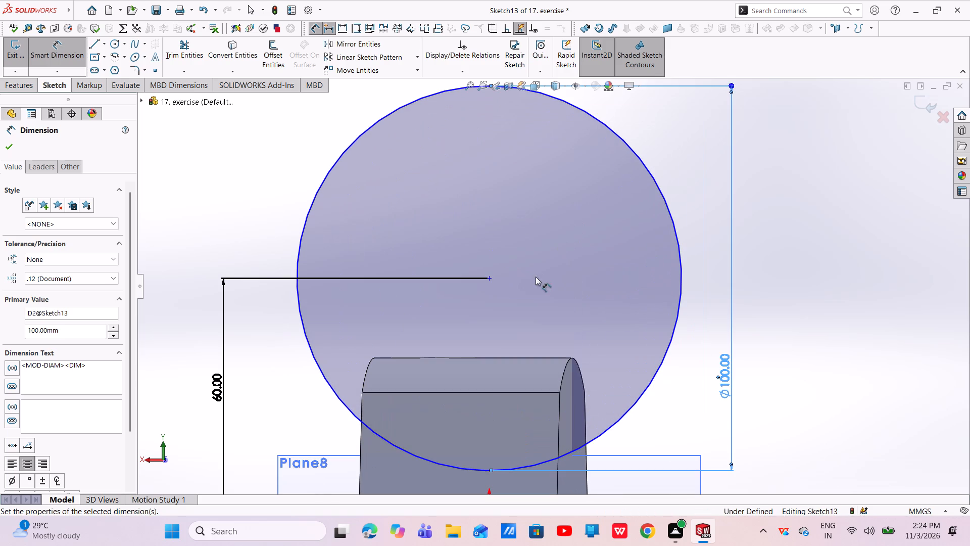
pyautogui.press('Escape')
# Add a vertical relation between the circle's centre and the origin.
pyautogui.scroll(4, 487, 285)
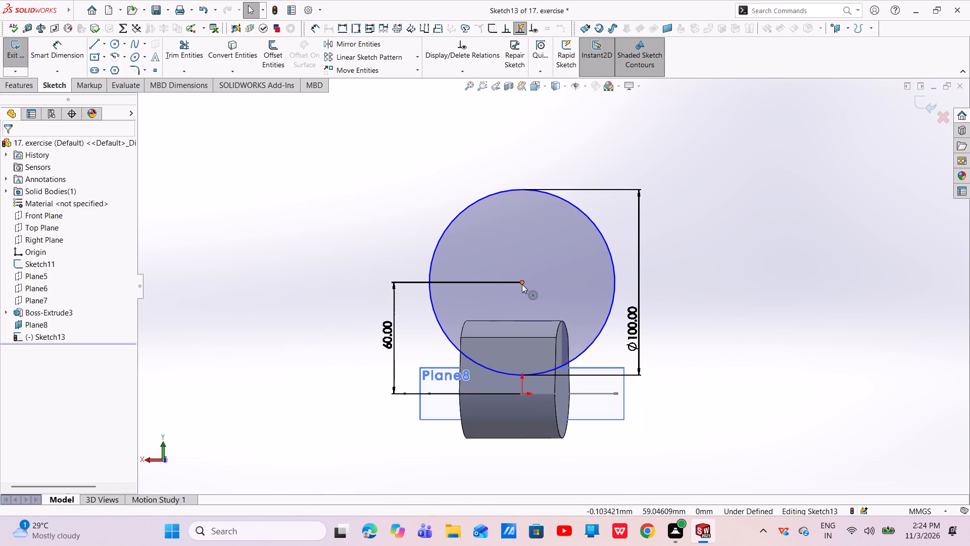
pyautogui.click(522, 284)
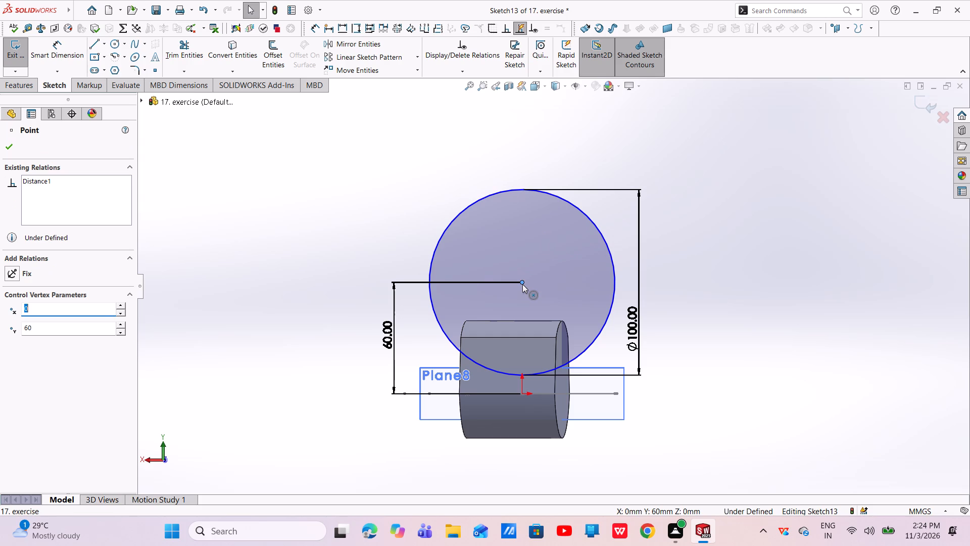
pyautogui.keyDown('ctrl'); pyautogui.click(521, 396); pyautogui.keyUp('ctrl')
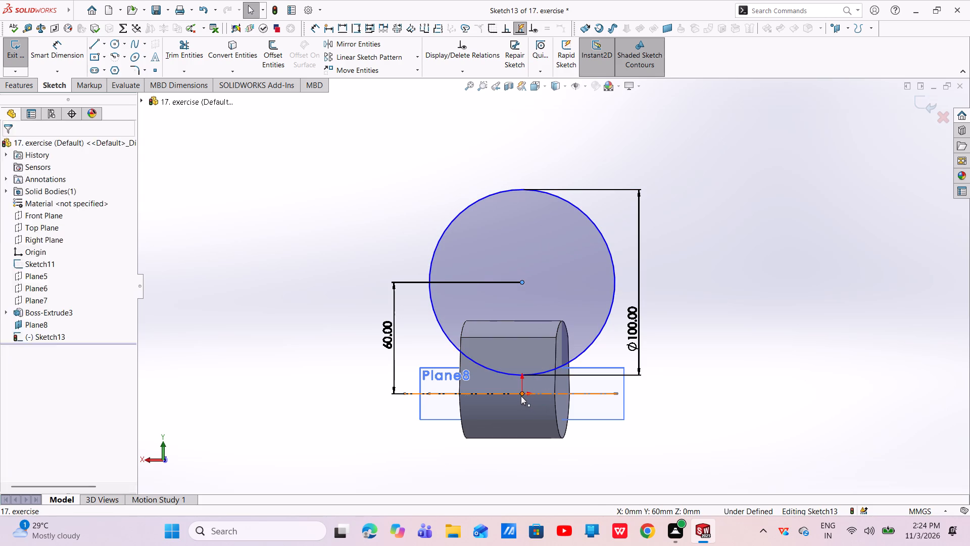
pyautogui.click(566, 353)
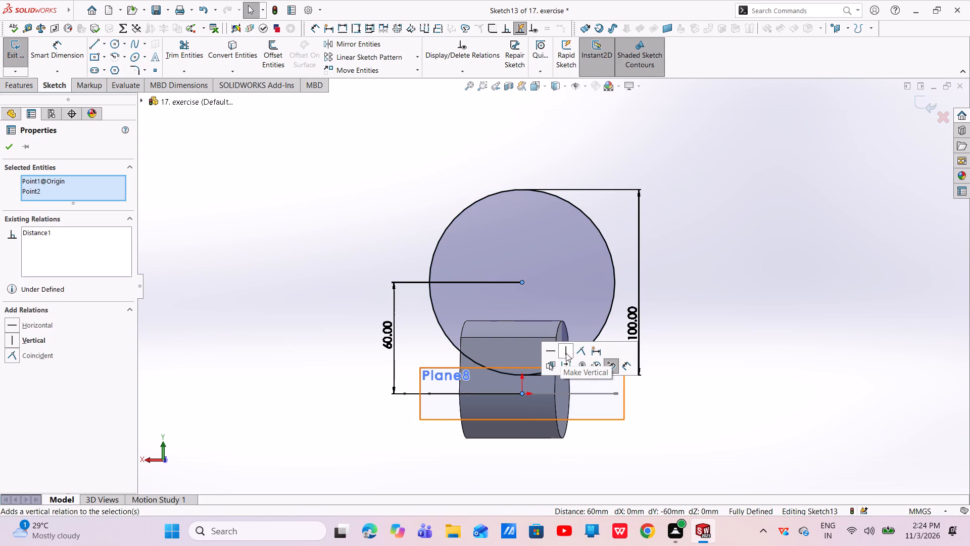
pyautogui.press('Escape')
pyautogui.press('Escape')
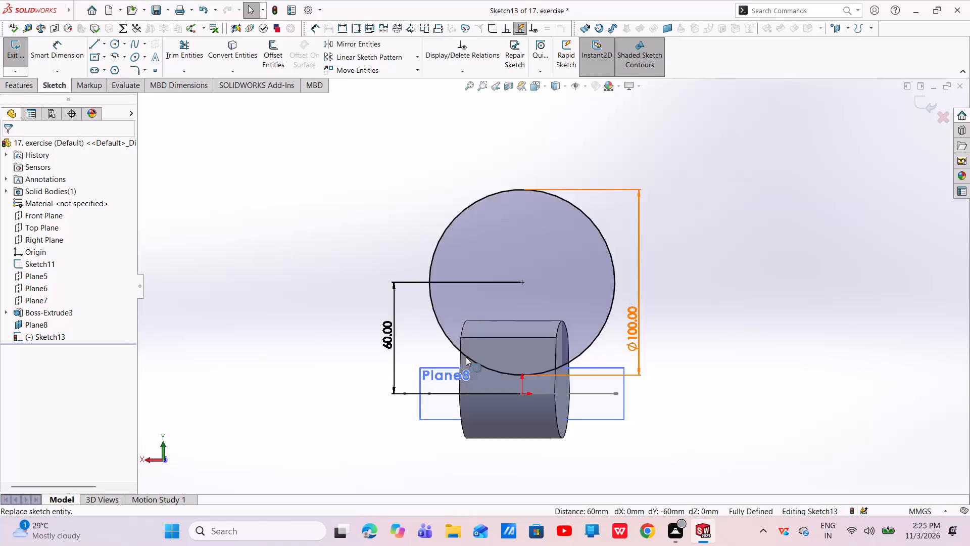
# Cut-extrude the 100 mm circle sketch through the body using Mid Plane with a depth of 31 mm.
pyautogui.click(28, 75)
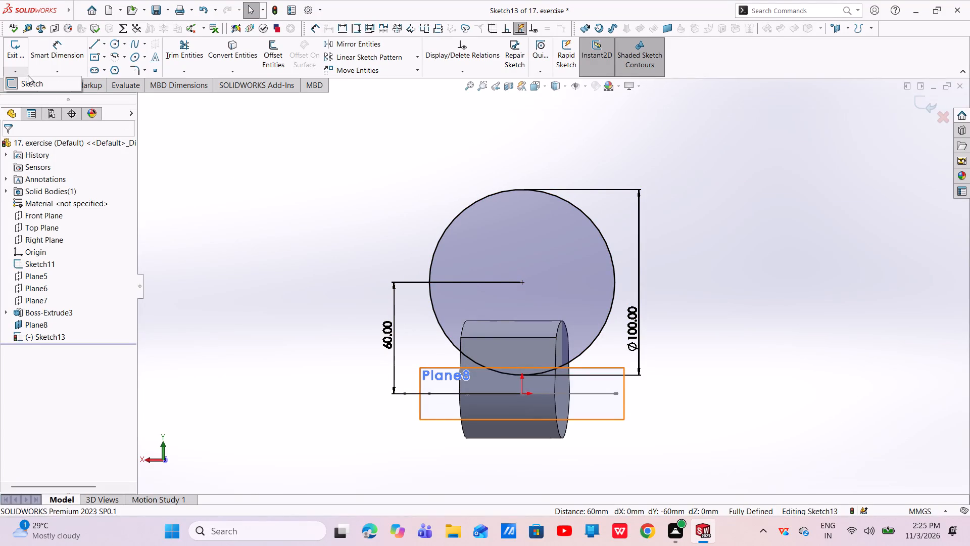
pyautogui.click(179, 161)
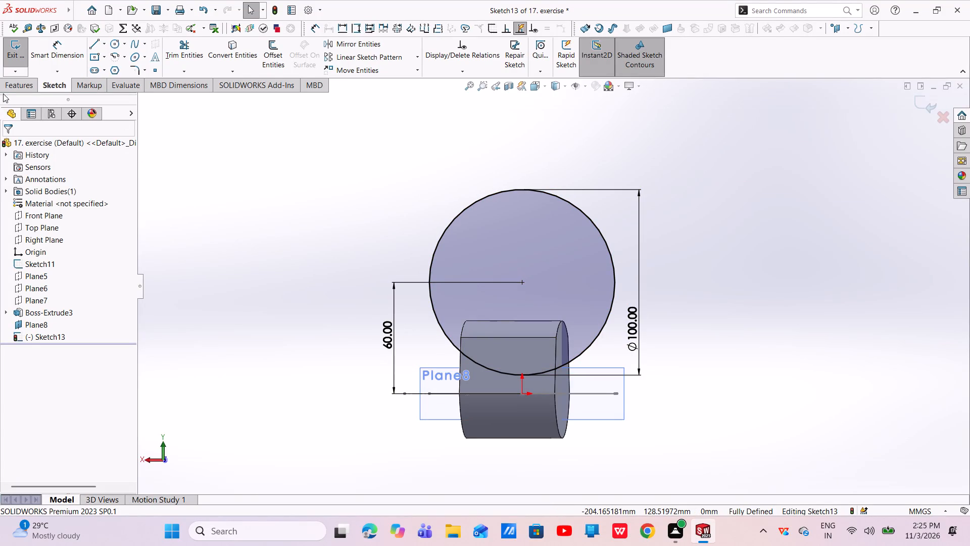
pyautogui.click(5, 84)
pyautogui.click(169, 64)
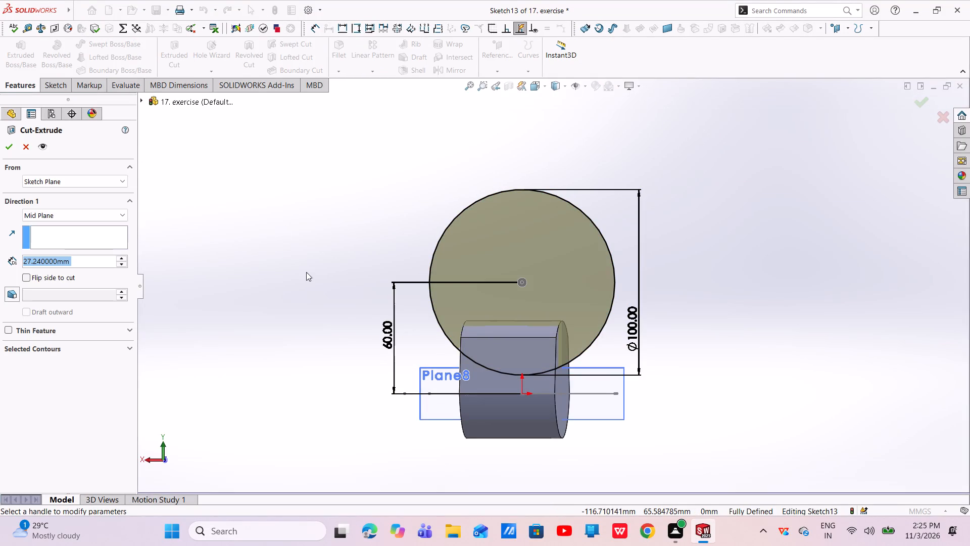
pyautogui.moveTo(310, 270); pyautogui.dragTo(225, 294, button='middle')
pyautogui.scroll(4, 284, 325)
pyautogui.moveTo(407, 318); pyautogui.dragTo(397, 331, button='middle')
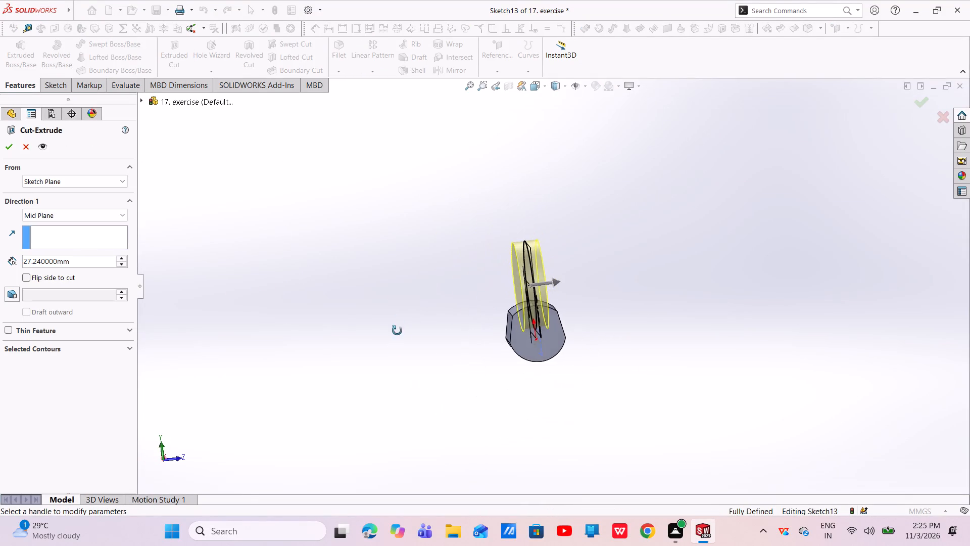
pyautogui.moveTo(397, 331); pyautogui.dragTo(391, 374, button='middle')
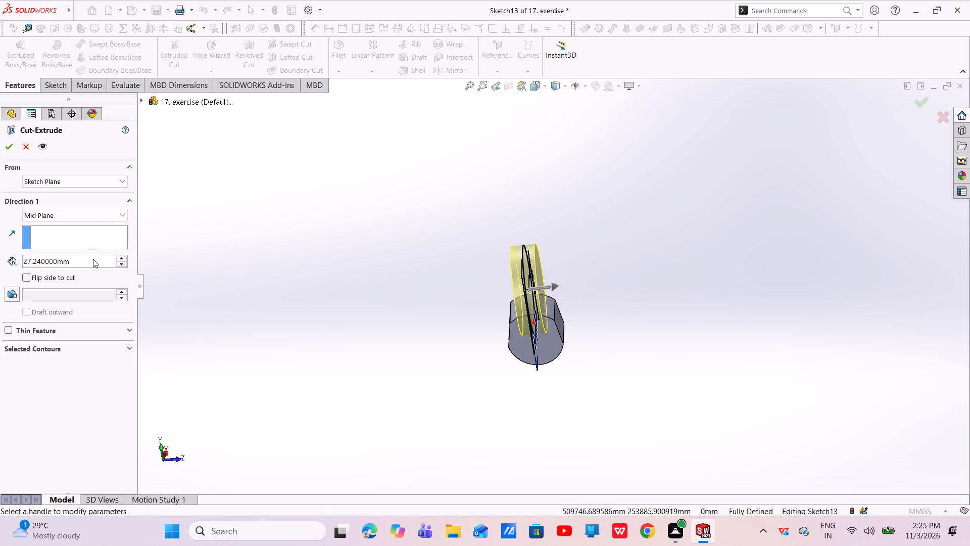
pyautogui.moveTo(93, 259); pyautogui.dragTo(17, 283)
pyautogui.press('BackSpace')
pyautogui.write('31')
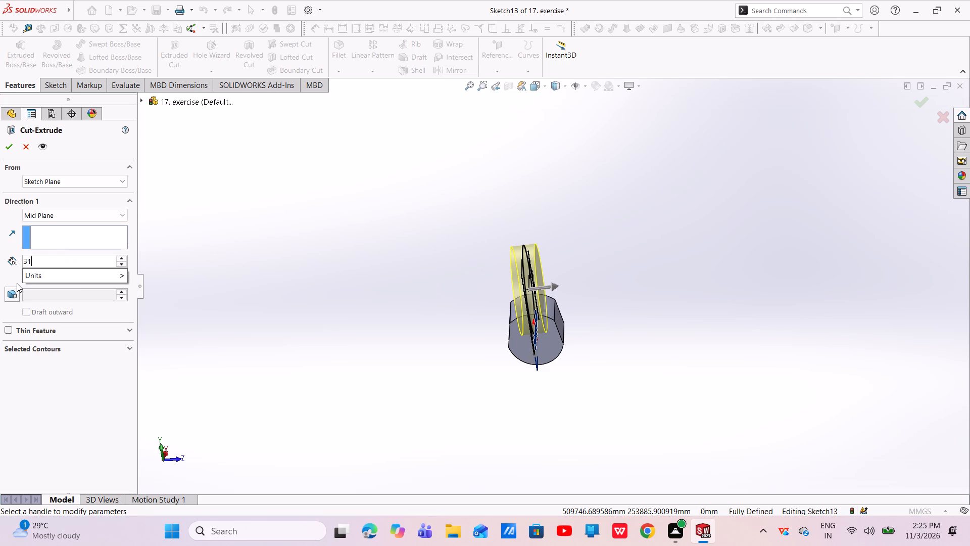
pyautogui.press('Return')
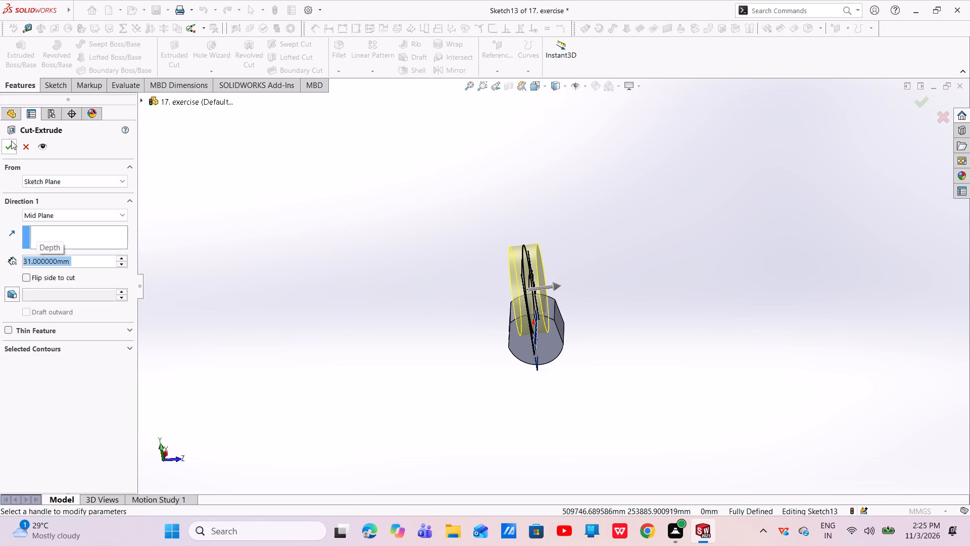
pyautogui.click(11, 141)
# Fillet the two curved bottom edges of the cut channel with a symmetric 2 mm radius.
pyautogui.scroll(-3, 550, 311)
pyautogui.scroll(1, 549, 312)
pyautogui.scroll(-3, 549, 312)
pyautogui.moveTo(509, 375); pyautogui.dragTo(534, 368, button='middle')
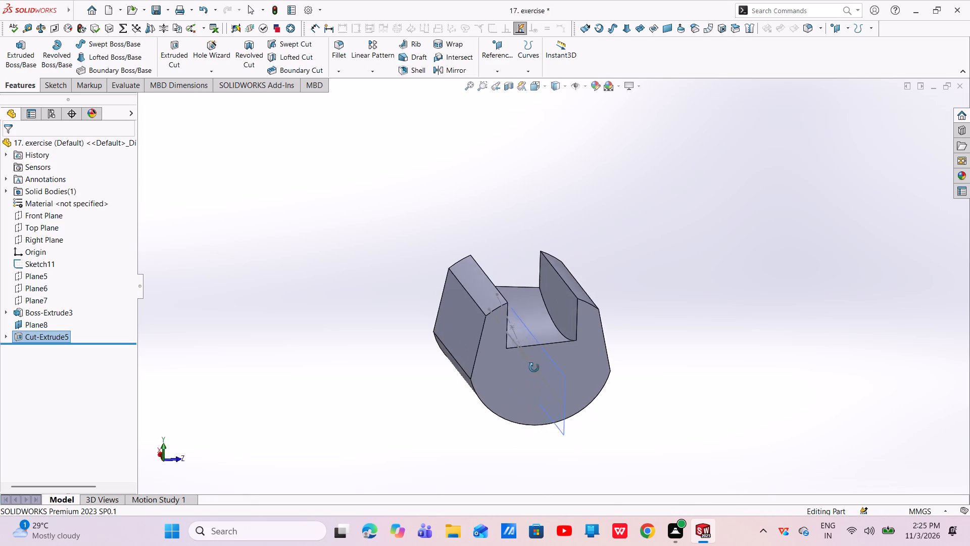
pyautogui.moveTo(534, 368); pyautogui.dragTo(523, 362, button='middle')
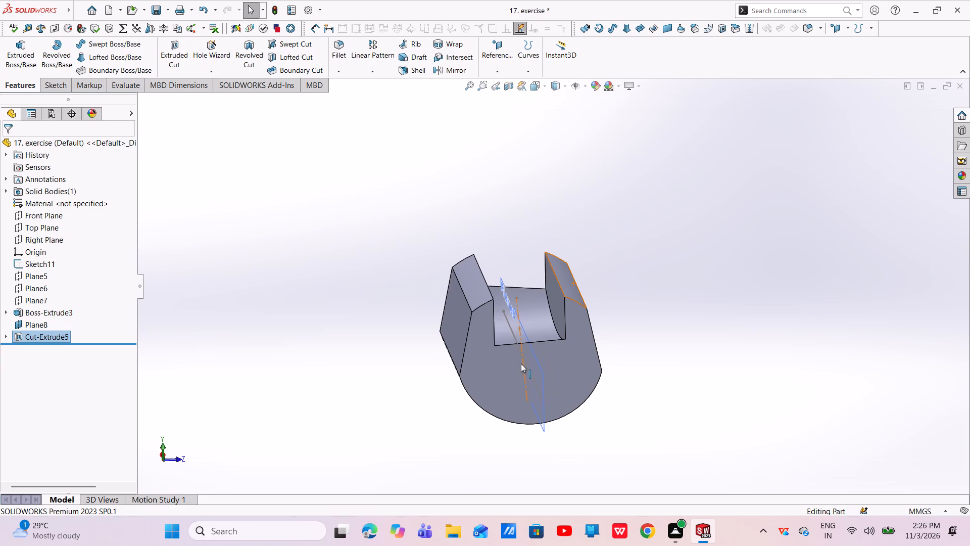
pyautogui.click(344, 50)
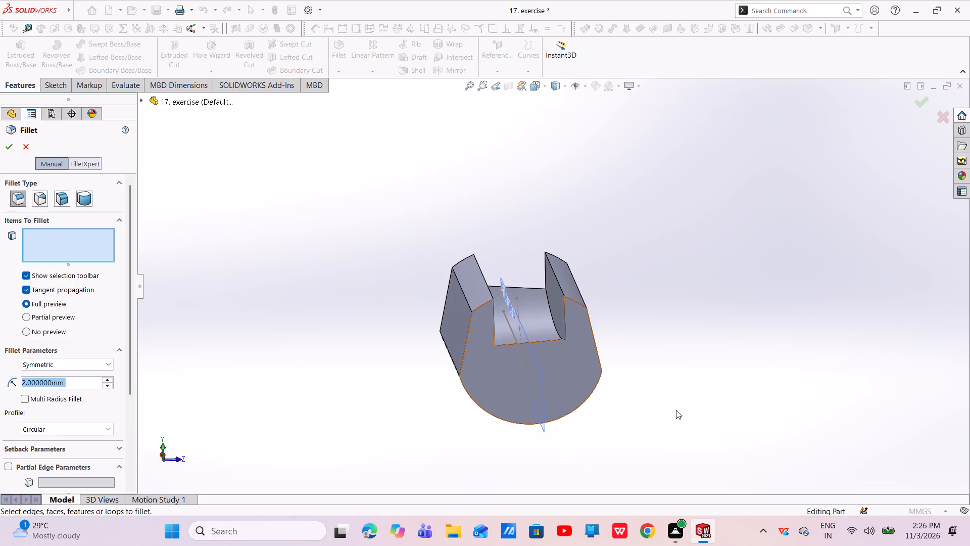
pyautogui.scroll(-6, 539, 283)
pyautogui.moveTo(560, 335); pyautogui.dragTo(571, 397, button='middle')
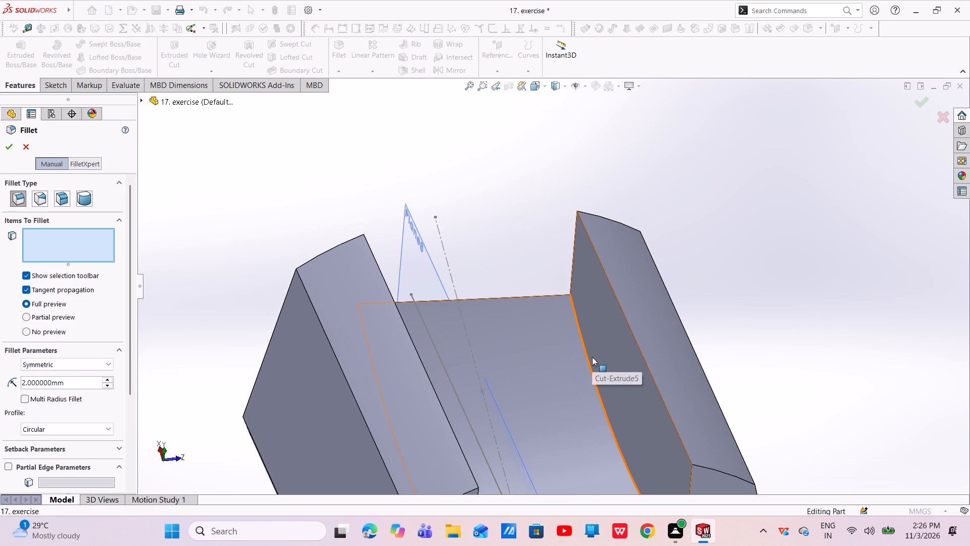
pyautogui.click(592, 357)
pyautogui.scroll(2, 590, 356)
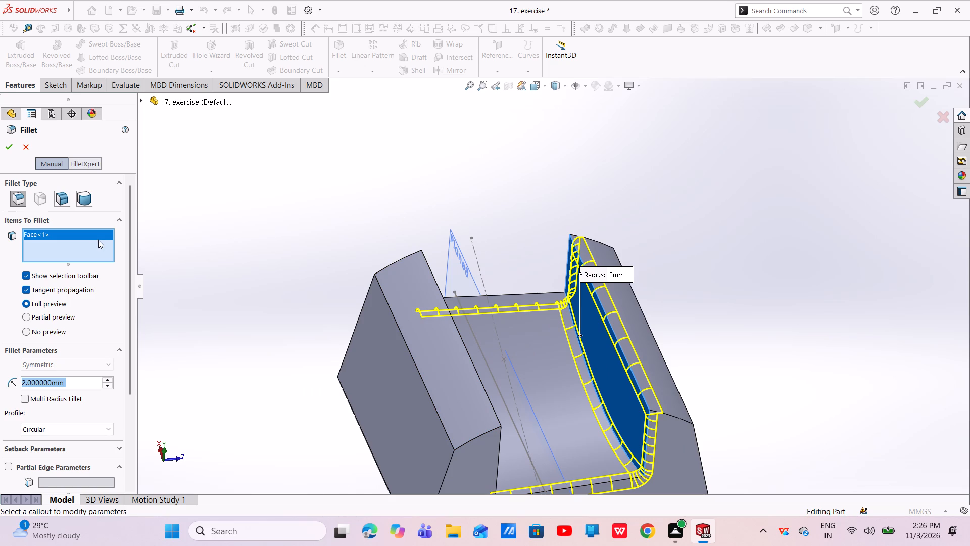
pyautogui.rightClick(95, 235)
pyautogui.click(128, 252)
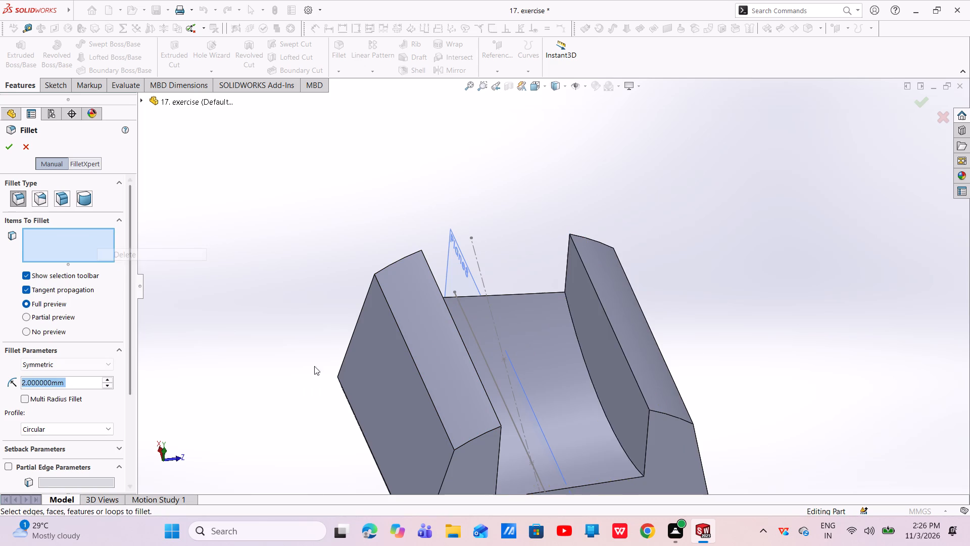
pyautogui.click(581, 355)
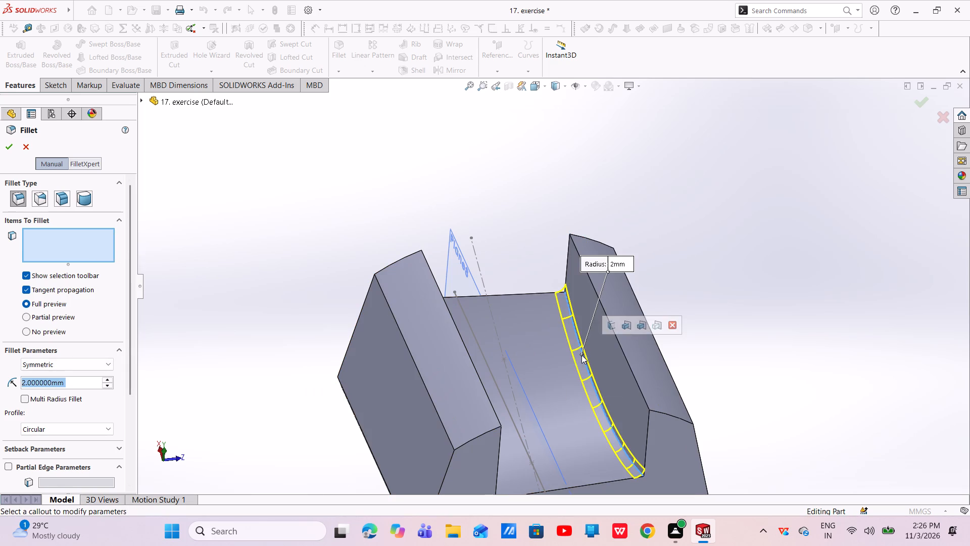
pyautogui.moveTo(553, 371); pyautogui.dragTo(512, 383, button='middle')
pyautogui.scroll(-6, 478, 369)
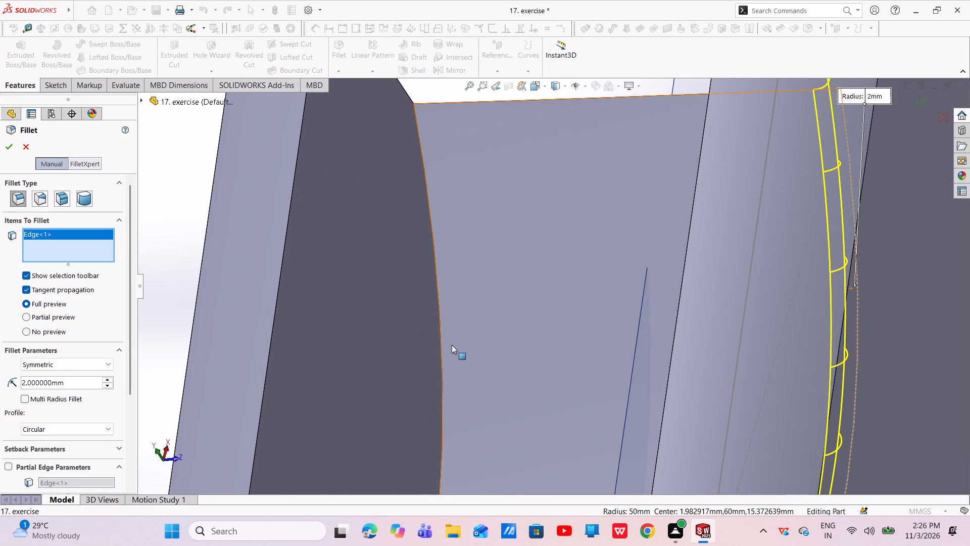
pyautogui.click(440, 316)
pyautogui.scroll(4, 515, 324)
pyautogui.scroll(3, 576, 328)
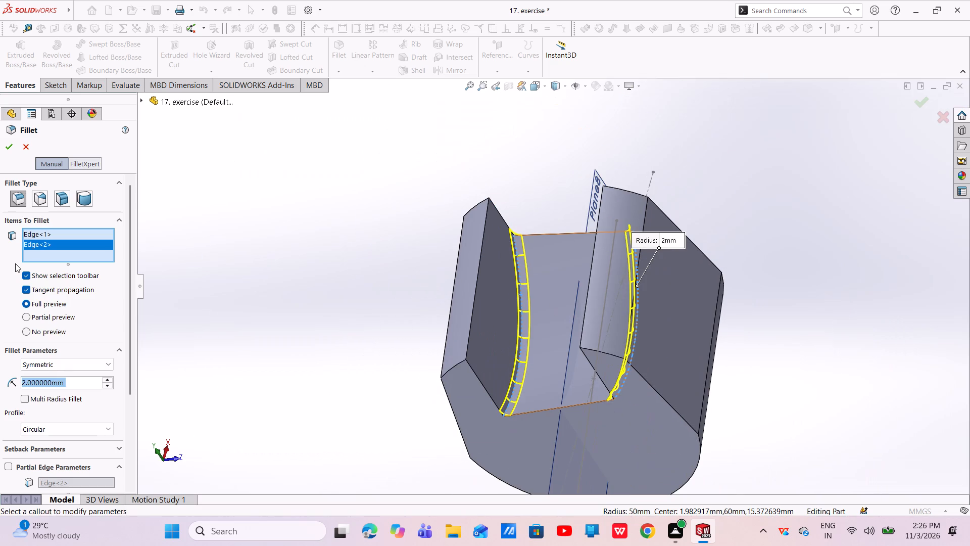
pyautogui.click(13, 153)
# Hide Sketch11 with its centreline in the model view.
pyautogui.moveTo(406, 333); pyautogui.dragTo(427, 349, button='middle')
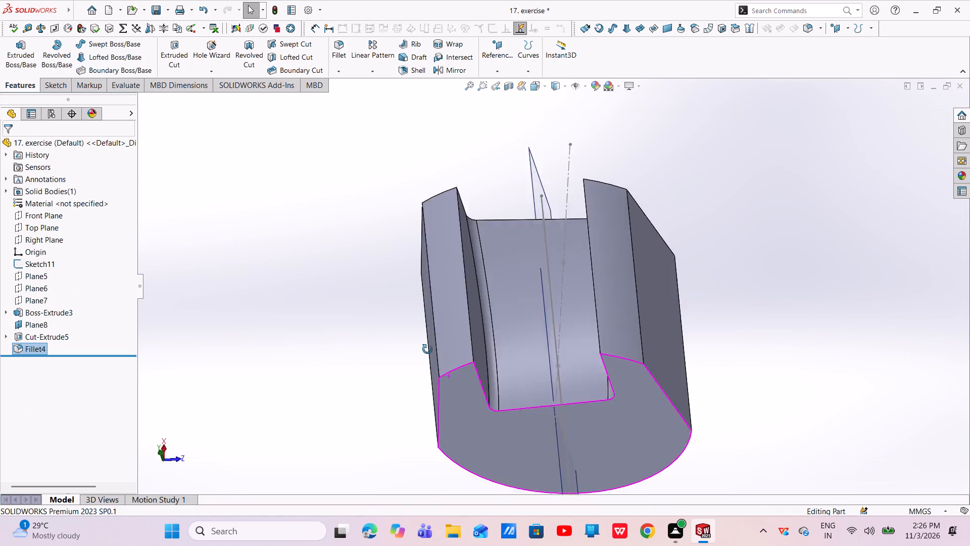
pyautogui.moveTo(427, 349); pyautogui.dragTo(440, 359, button='middle')
pyautogui.scroll(3, 576, 366)
pyautogui.moveTo(573, 351); pyautogui.dragTo(567, 258, button='middle')
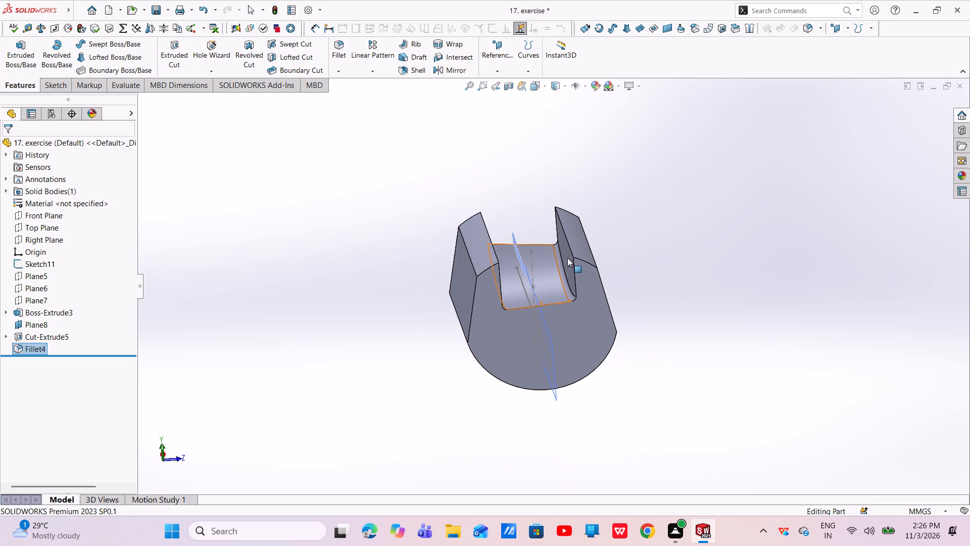
pyautogui.moveTo(465, 339); pyautogui.dragTo(482, 492, button='middle')
pyautogui.click(511, 203)
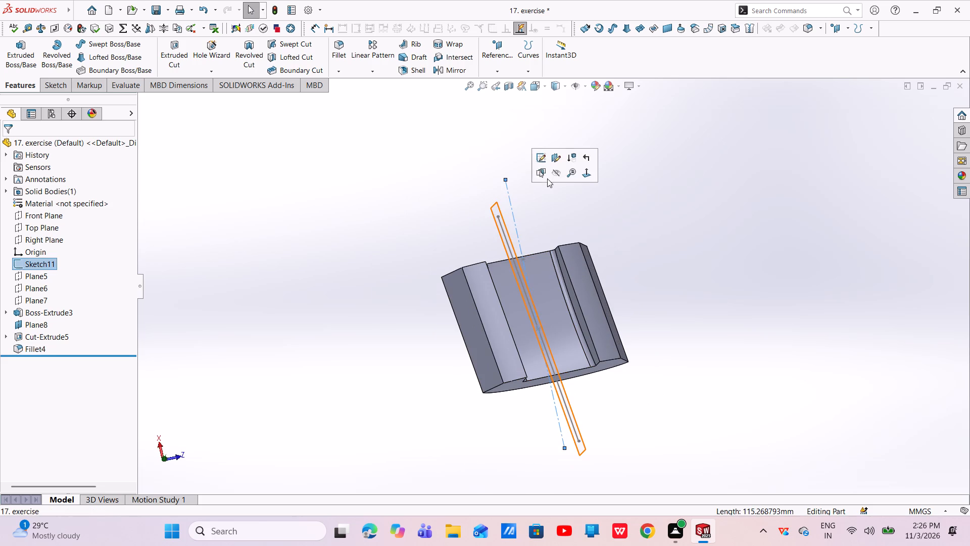
pyautogui.click(555, 176)
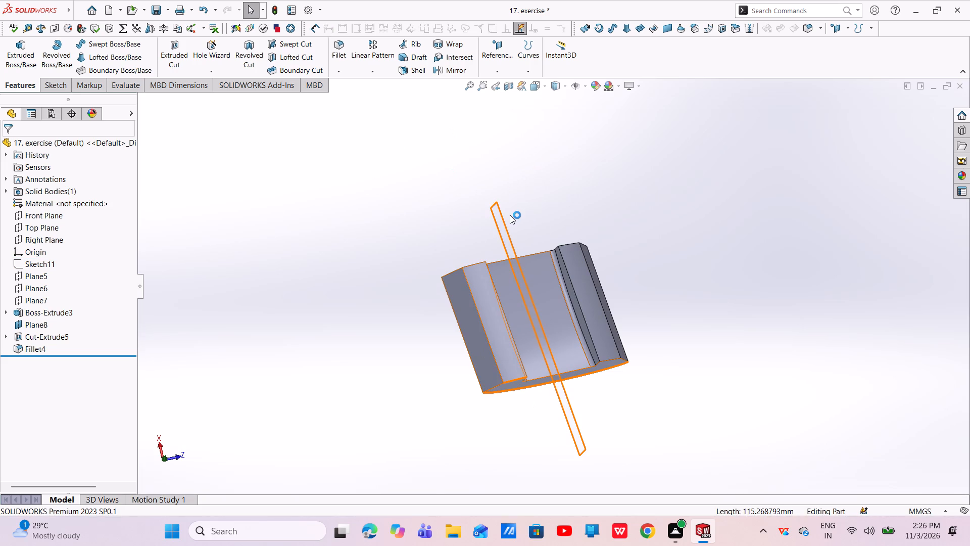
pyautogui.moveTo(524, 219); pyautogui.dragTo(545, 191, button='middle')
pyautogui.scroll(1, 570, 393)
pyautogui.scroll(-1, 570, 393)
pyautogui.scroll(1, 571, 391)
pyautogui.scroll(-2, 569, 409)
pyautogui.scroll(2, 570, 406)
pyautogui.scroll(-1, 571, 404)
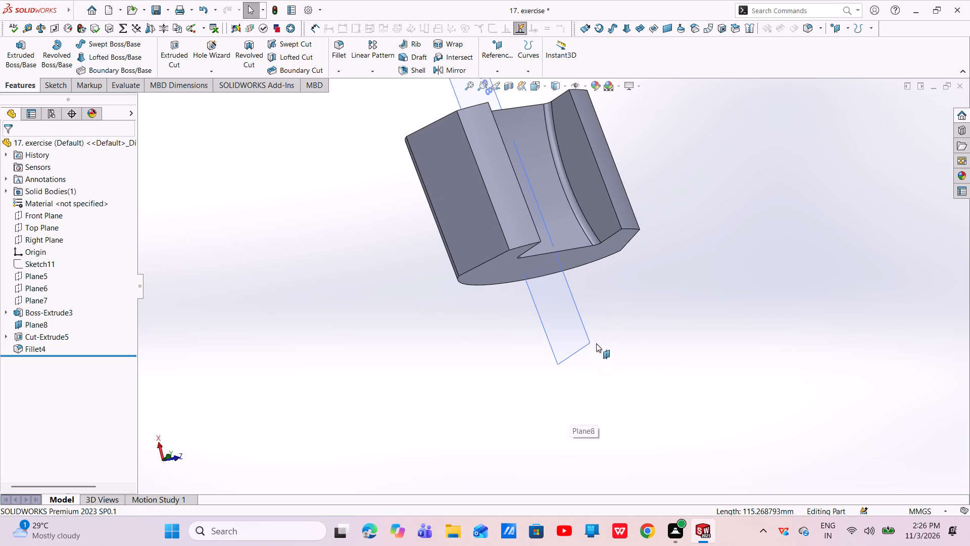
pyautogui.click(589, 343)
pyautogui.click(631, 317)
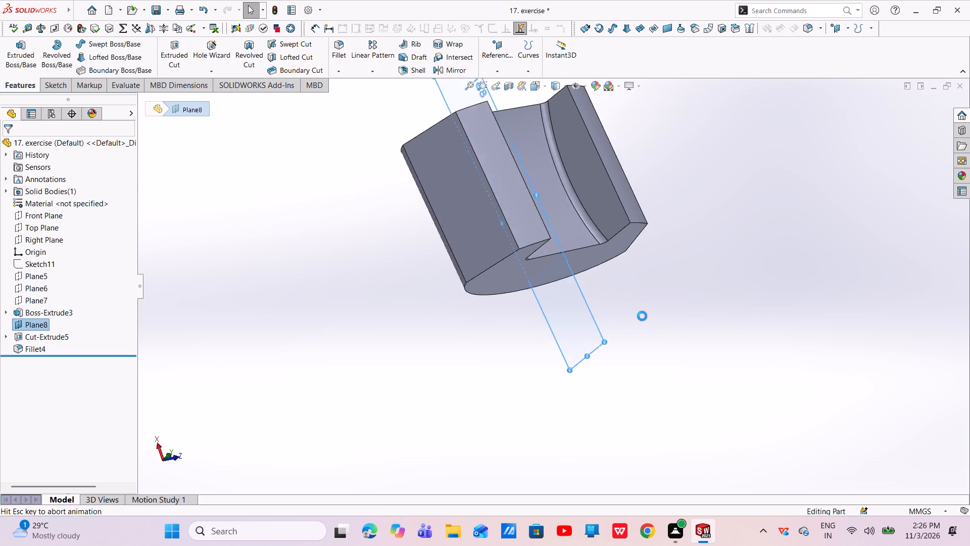
# Save the part, deleting the empty sketch and rebuilding the document.
pyautogui.hotkey('ctrl', 's')
pyautogui.hotkey('ctrl', 's')
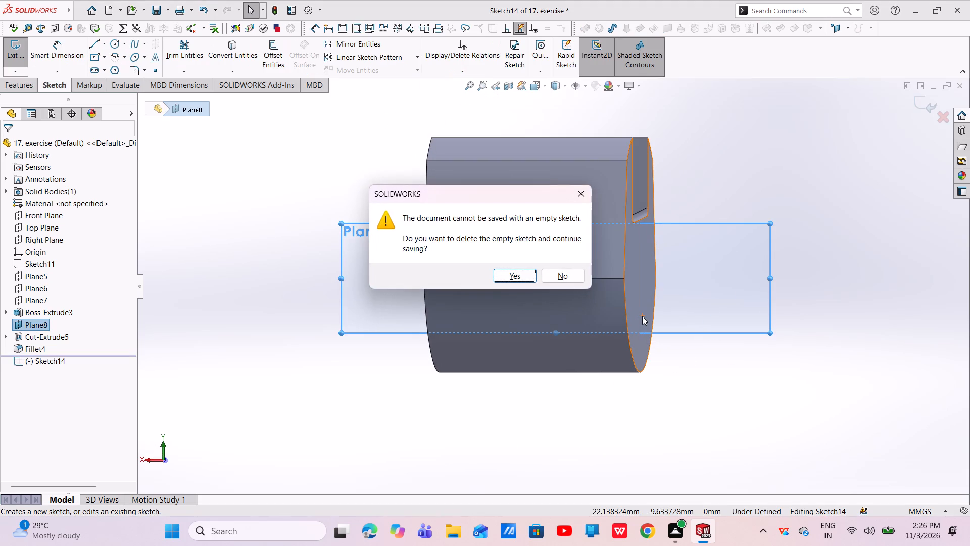
pyautogui.click(506, 281)
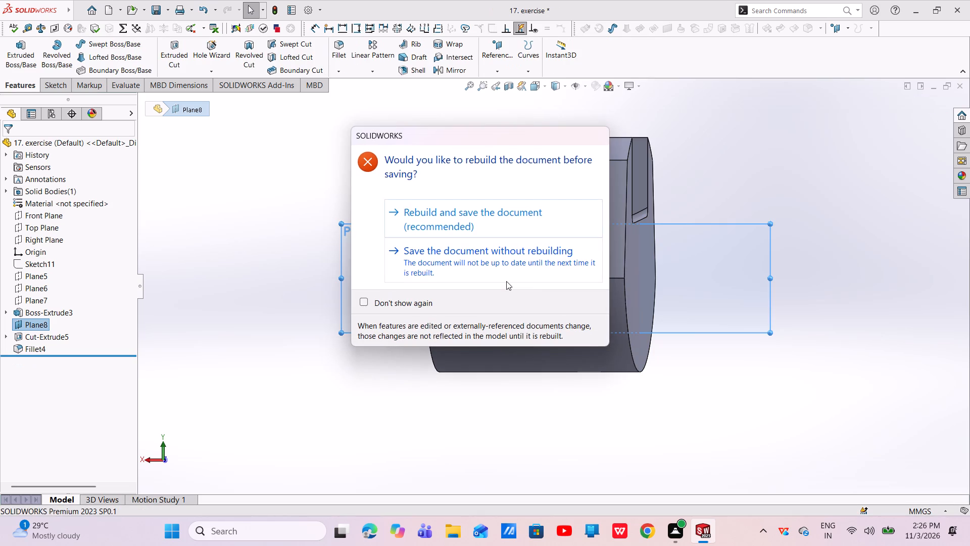
pyautogui.click(496, 212)
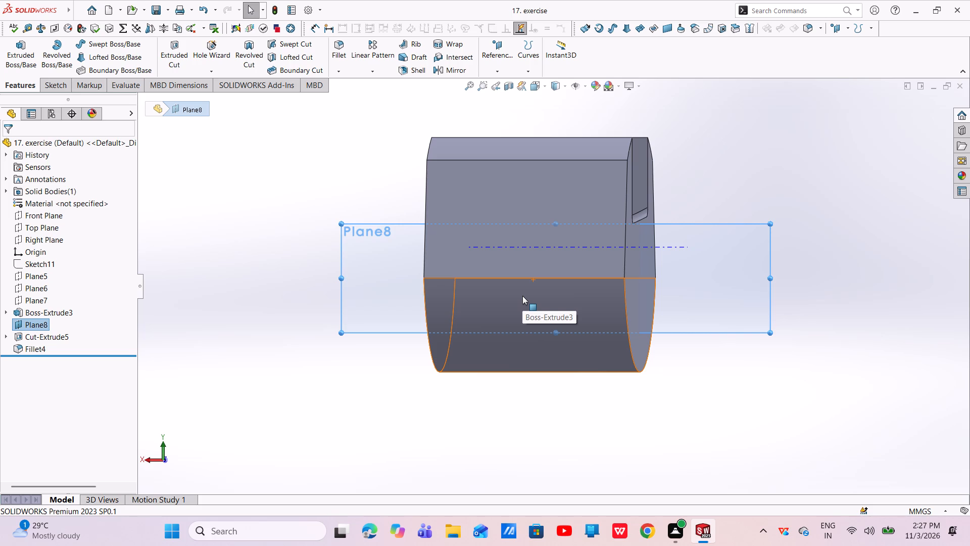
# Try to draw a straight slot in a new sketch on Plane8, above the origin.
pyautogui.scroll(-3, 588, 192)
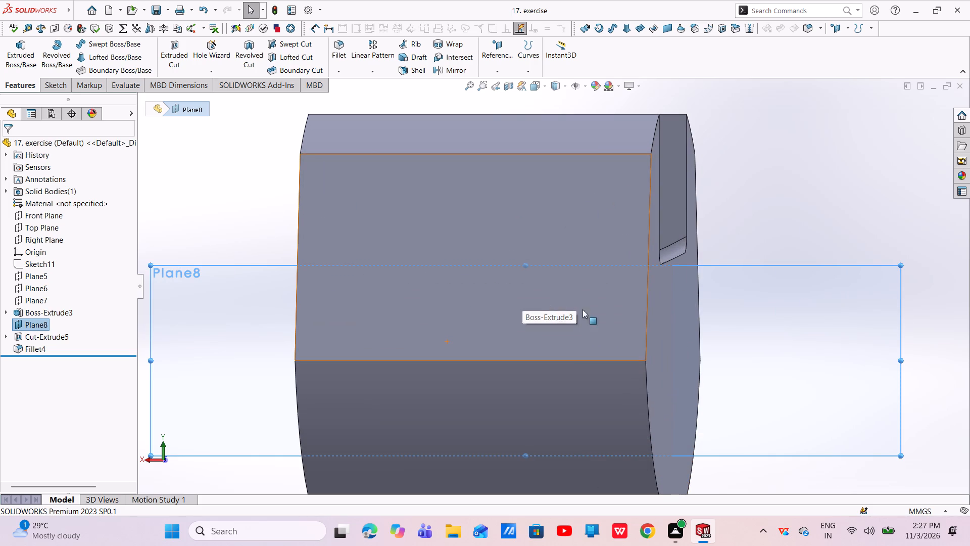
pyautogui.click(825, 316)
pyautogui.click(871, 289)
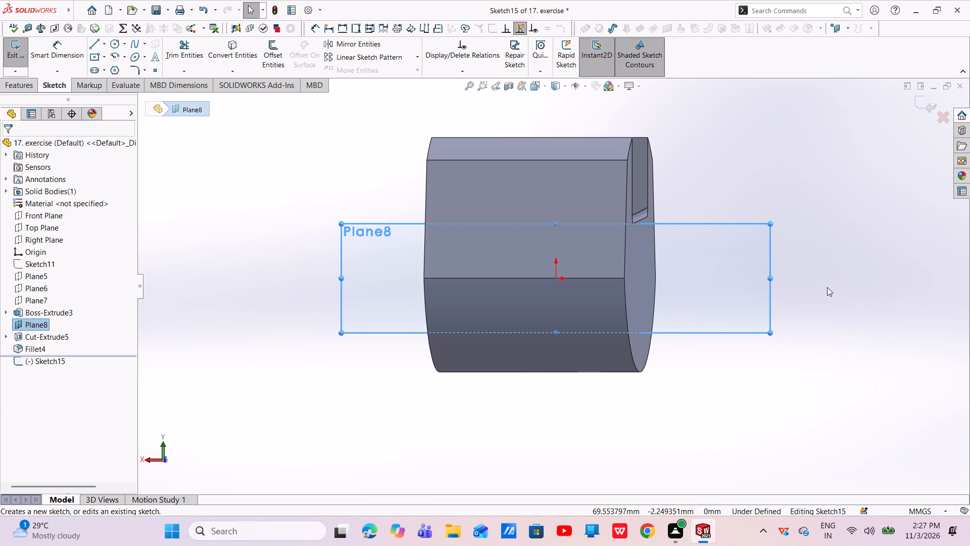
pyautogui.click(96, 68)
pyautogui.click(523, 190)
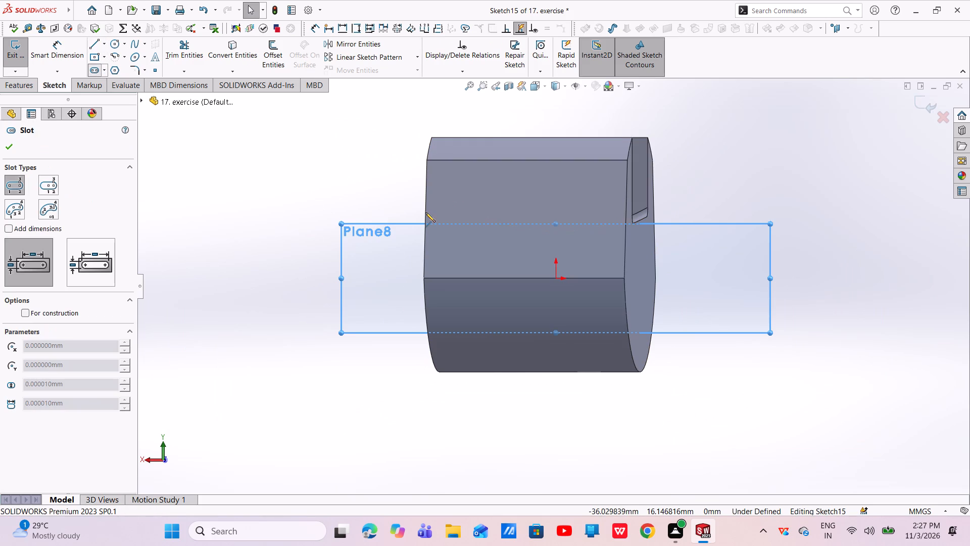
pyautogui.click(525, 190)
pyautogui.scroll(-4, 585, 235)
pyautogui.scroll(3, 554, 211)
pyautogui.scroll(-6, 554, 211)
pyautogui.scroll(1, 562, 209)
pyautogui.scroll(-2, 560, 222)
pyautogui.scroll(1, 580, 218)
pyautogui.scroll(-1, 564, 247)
# Save the part again, deleting the empty slot sketch.
pyautogui.hotkey('ctrl', 's')
pyautogui.hotkey('ctrl', 's')
pyautogui.hotkey('ctrl', 's')
pyautogui.hotkey('ctrl', 's')
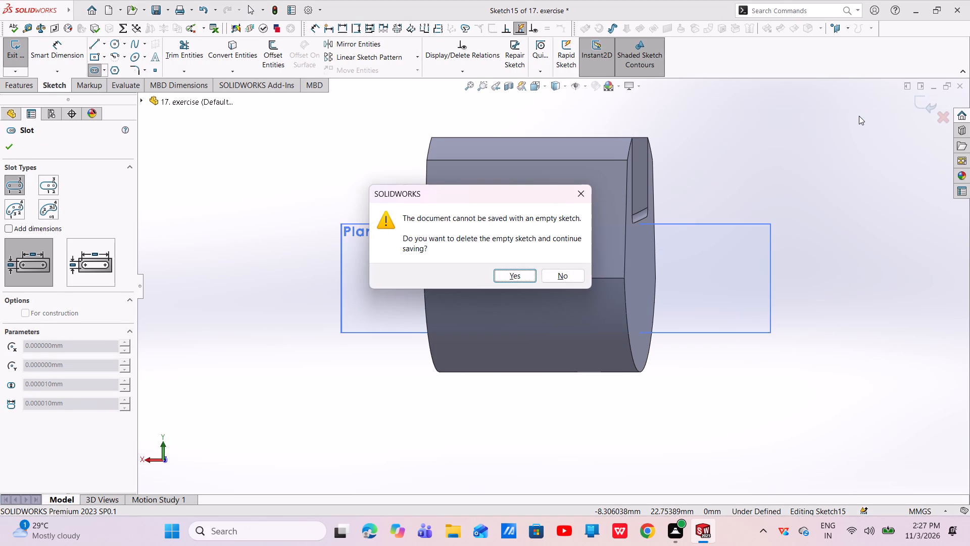
pyautogui.click(514, 271)
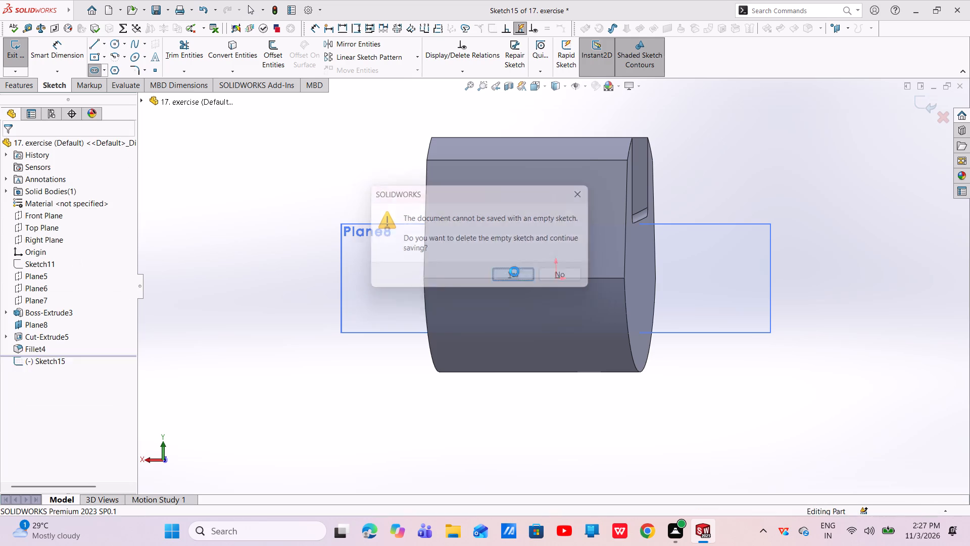
pyautogui.click(503, 203)
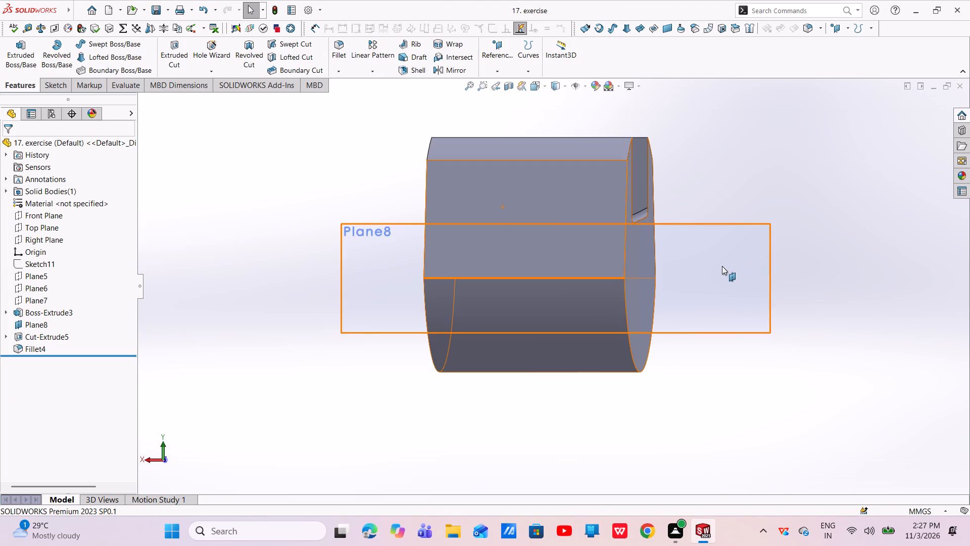
# Save the part.
pyautogui.hotkey('ctrl', 's')
pyautogui.hotkey('ctrl', 's')
# Sketch a horizontal straight slot on Plane8, about 6.9 mm between centres and 43.8 mm wide, centred about 20 mm above the origin.
pyautogui.click(738, 256)
pyautogui.click(786, 227)
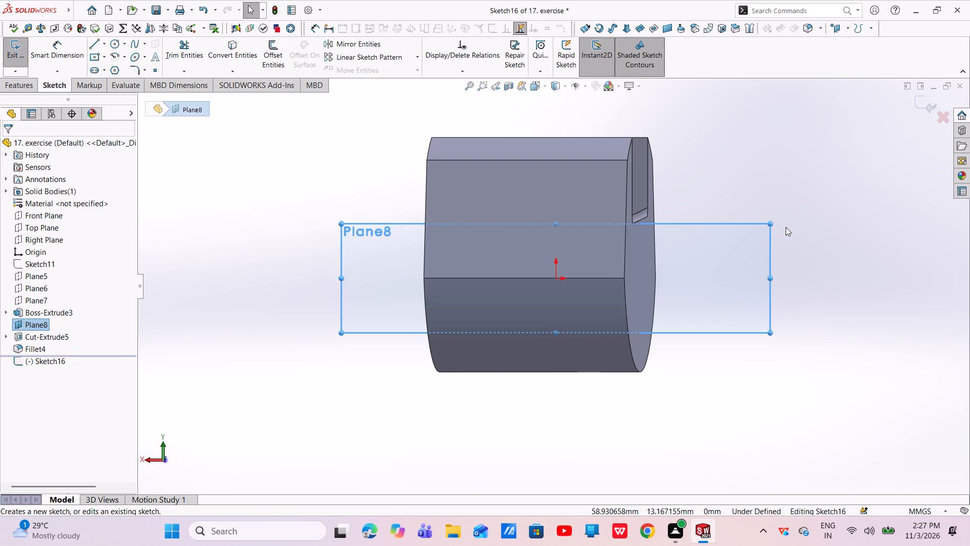
pyautogui.click(98, 69)
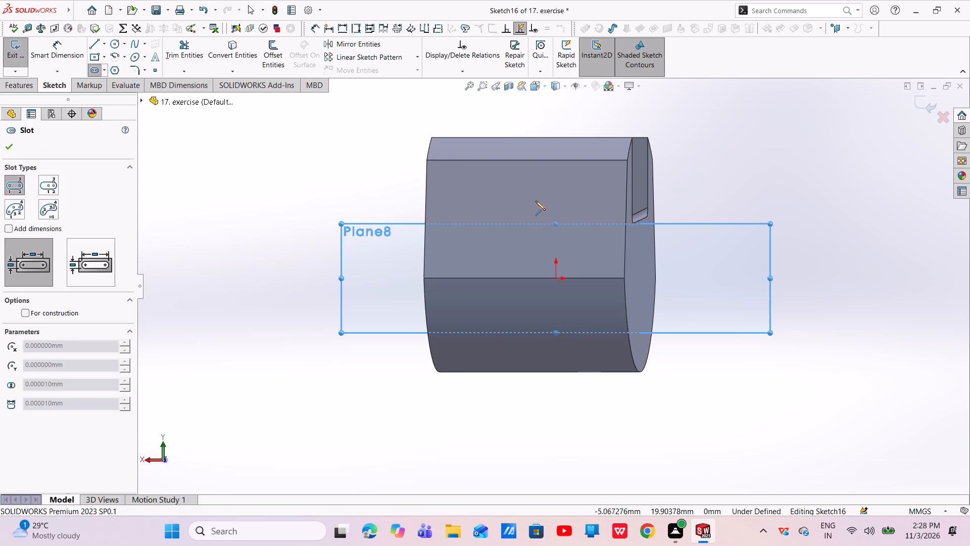
pyautogui.click(529, 200)
pyautogui.click(555, 203)
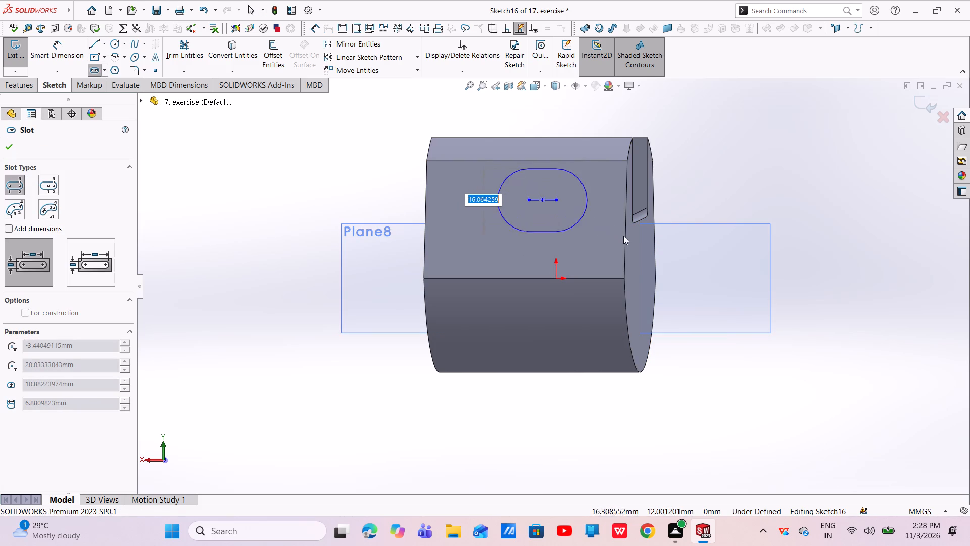
pyautogui.click(665, 286)
pyautogui.rightClick(665, 286)
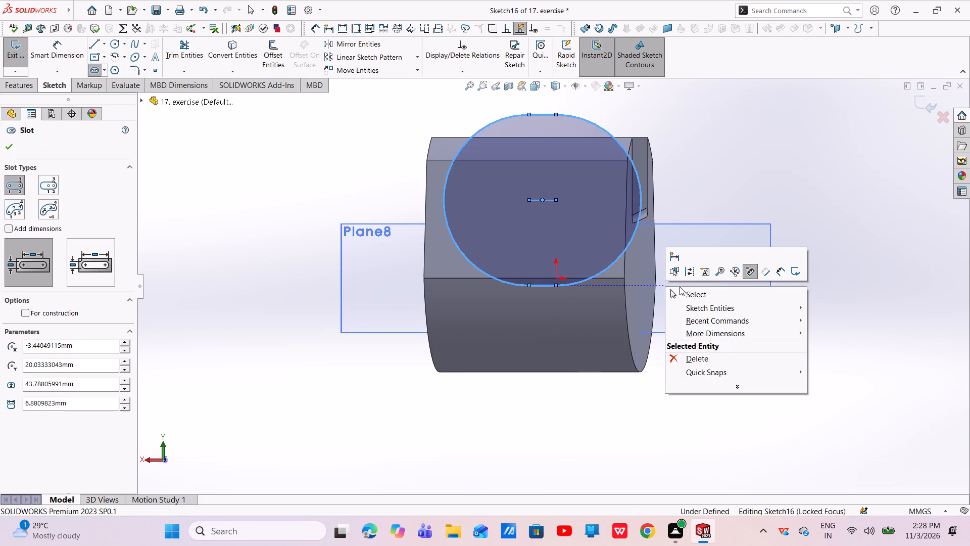
pyautogui.click(684, 293)
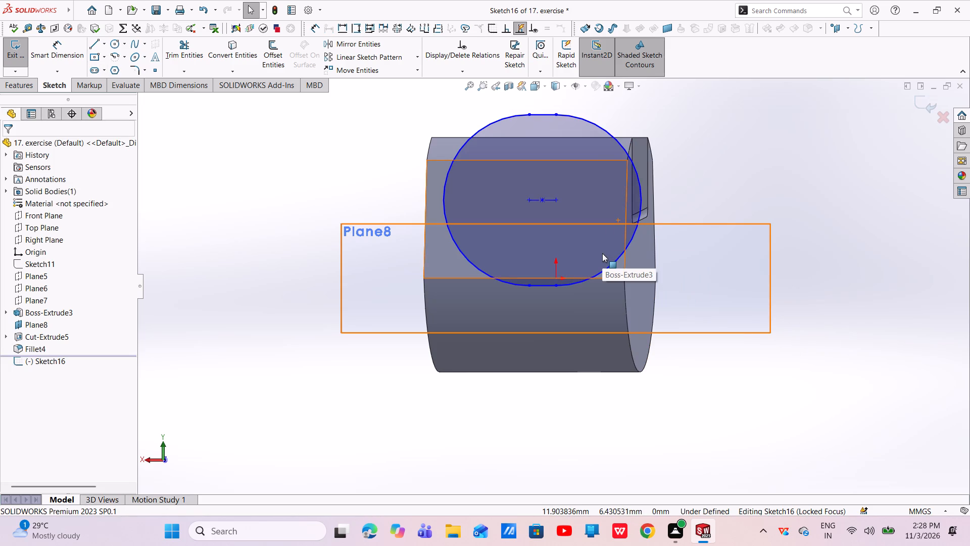
# Dimension the slot's centre-to-centre distance as 3 mm.
pyautogui.scroll(-6, 549, 186)
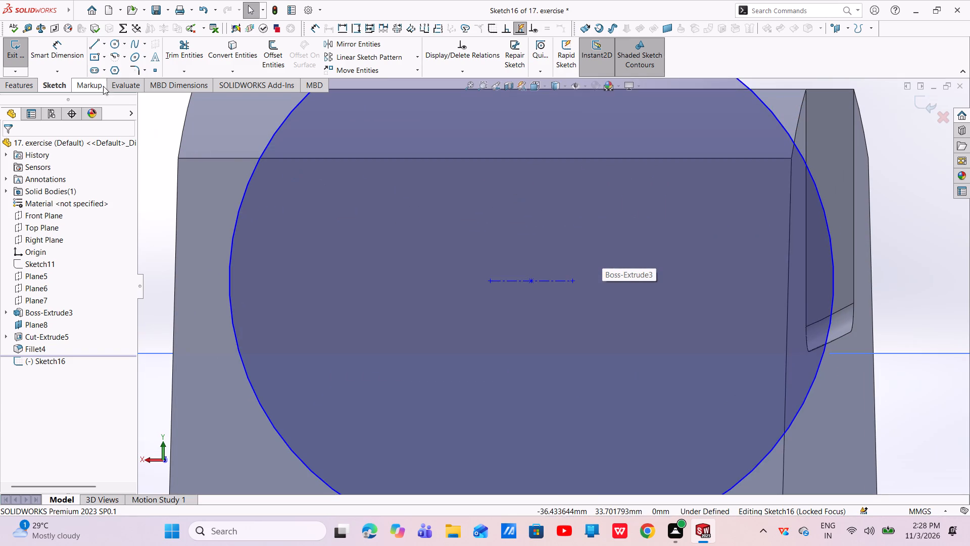
pyautogui.click(80, 61)
pyautogui.click(573, 283)
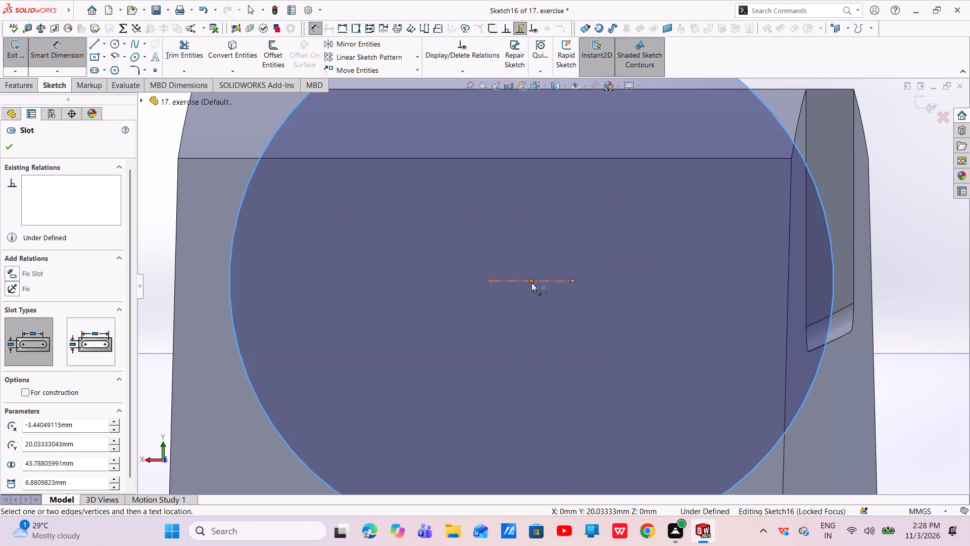
pyautogui.click(492, 282)
pyautogui.click(525, 242)
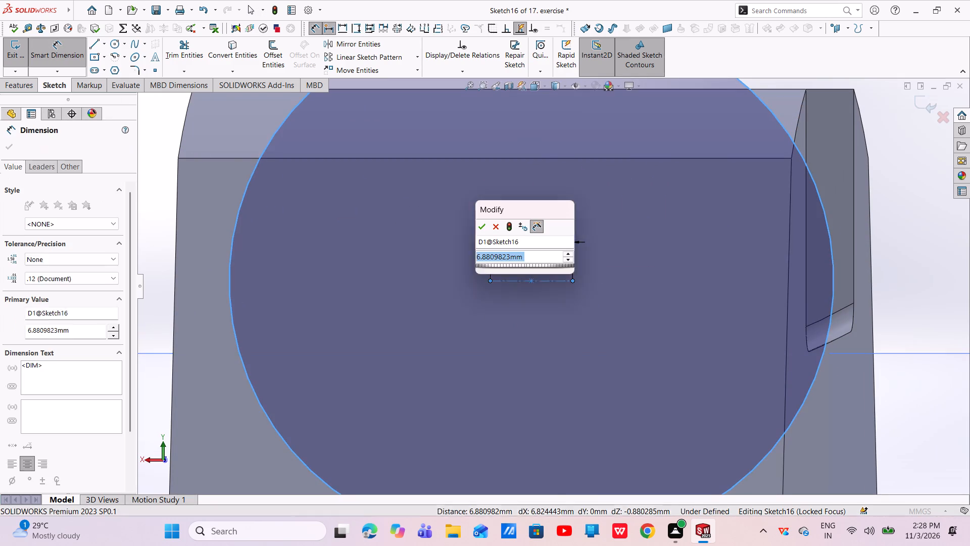
pyautogui.press('BackSpace')
pyautogui.press('3')
pyautogui.press('Return')
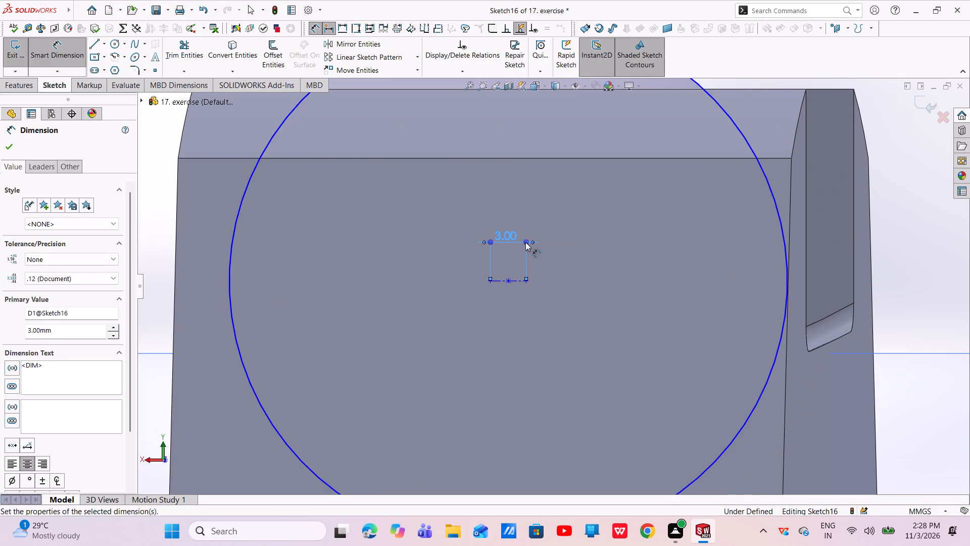
# Dimension the slot's end arc with a radius of 21.5 mm.
pyautogui.scroll(4, 575, 323)
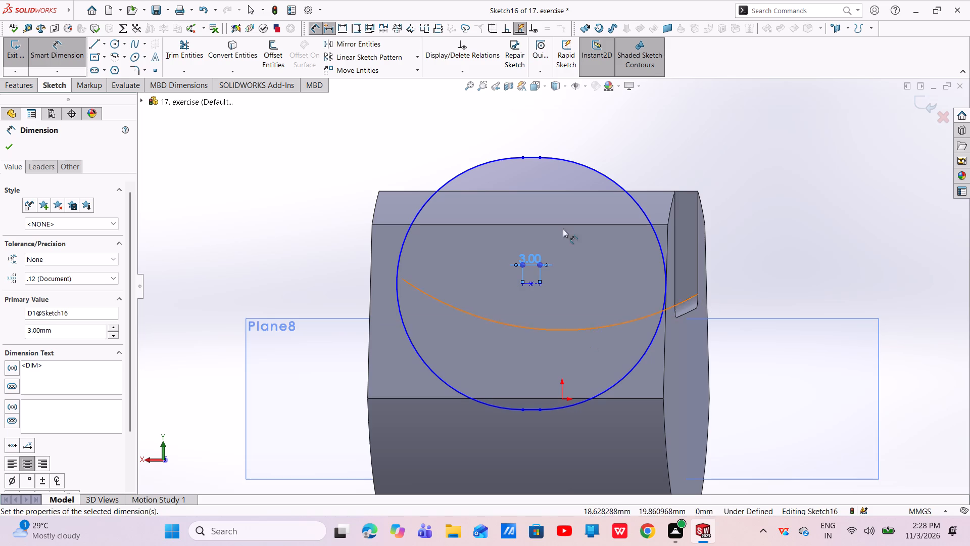
pyautogui.click(641, 358)
pyautogui.click(831, 400)
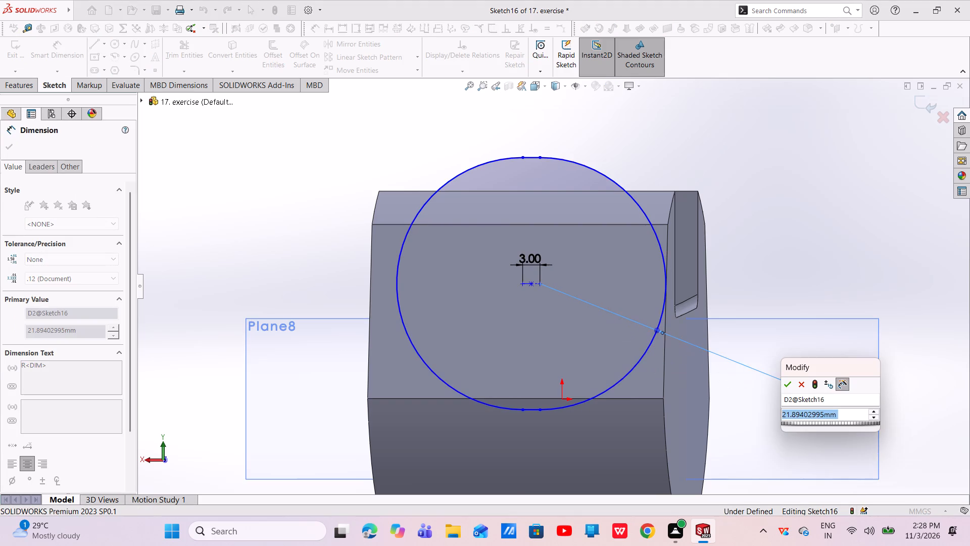
pyautogui.press('BackSpace')
pyautogui.write('21.5')
pyautogui.press('Return')
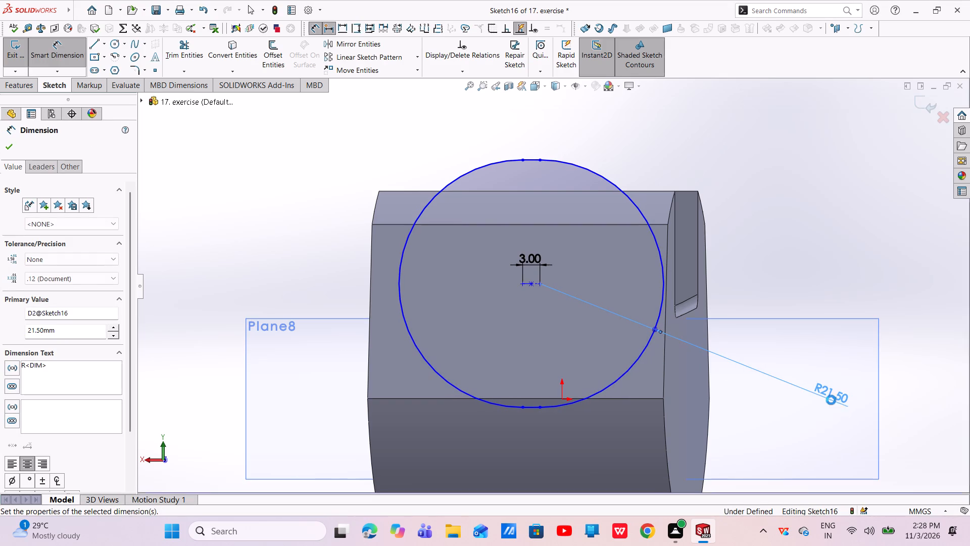
pyautogui.scroll(2, 847, 309)
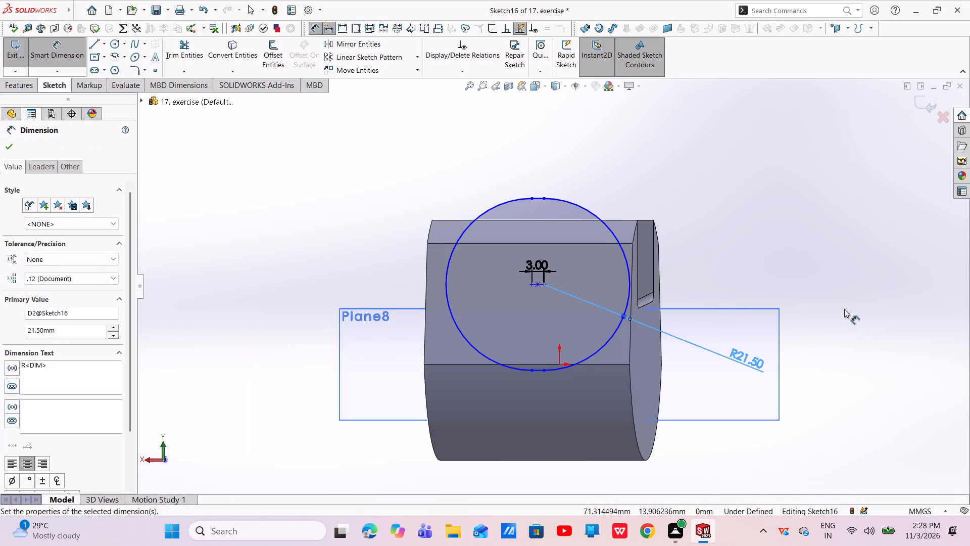
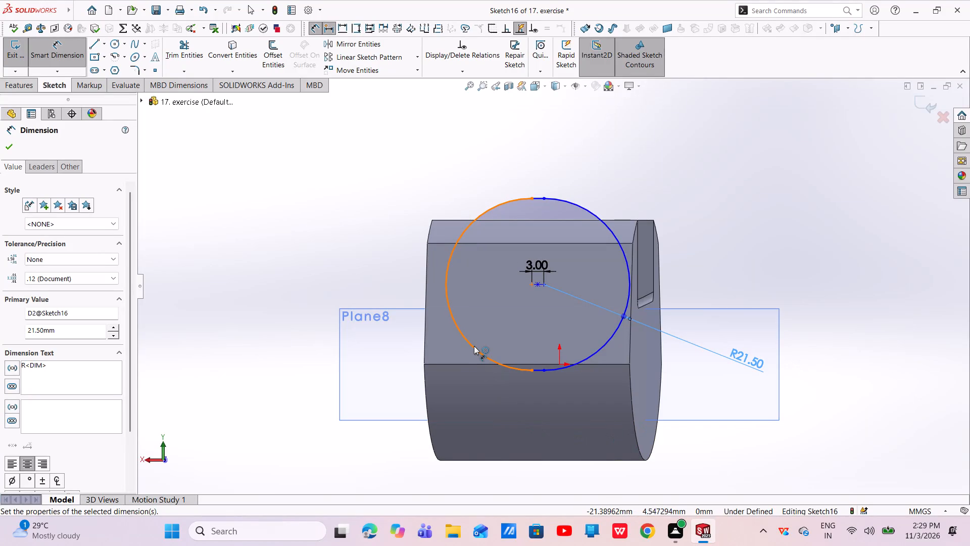
# Add a radius dimension to the slot's undimensioned end arc, placing it outside the body, and finish dimensioning.
pyautogui.click(474, 346)
pyautogui.click(384, 356)
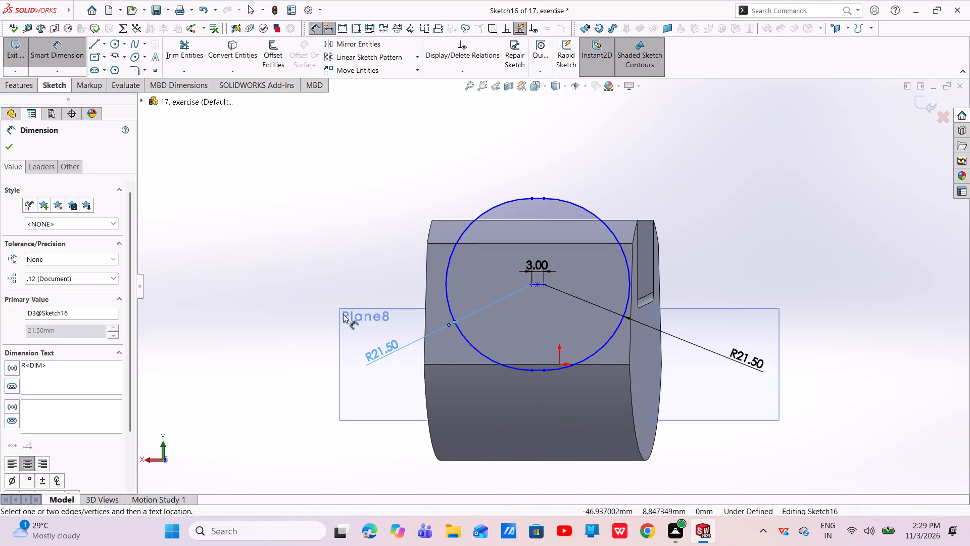
pyautogui.click(12, 146)
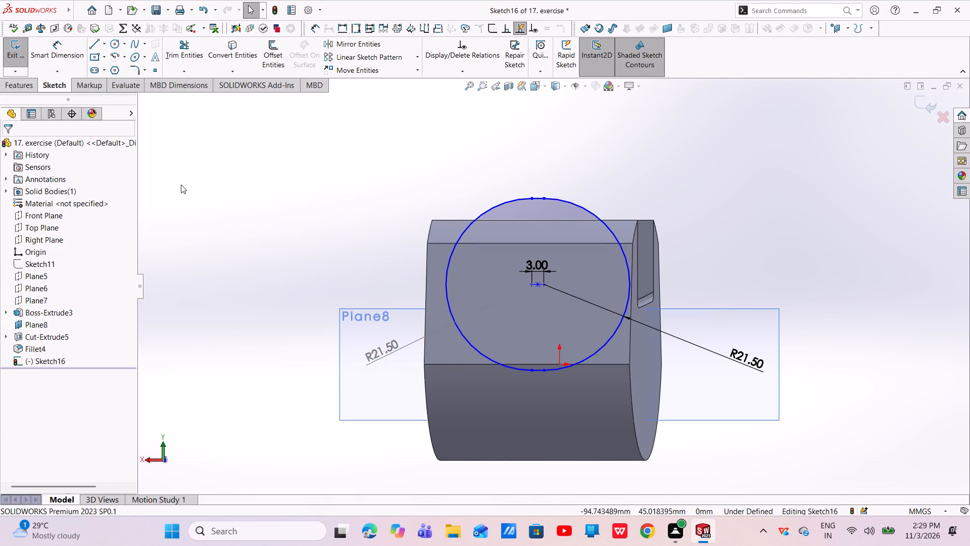
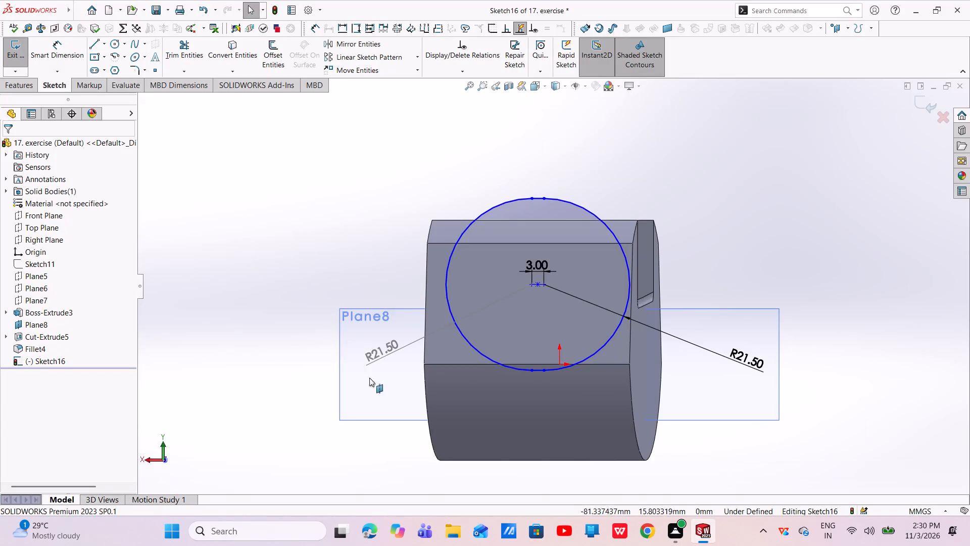
# Add a midpoint relation between the slot's short lower straight edge and the sketch origin.
pyautogui.scroll(-3, 511, 416)
pyautogui.scroll(-3, 616, 304)
pyautogui.press('Escape')
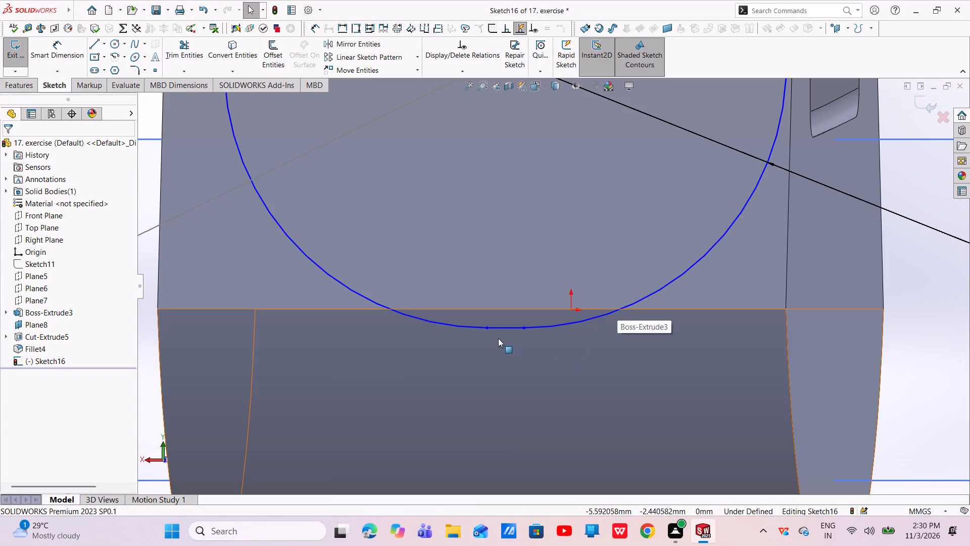
pyautogui.click(500, 329)
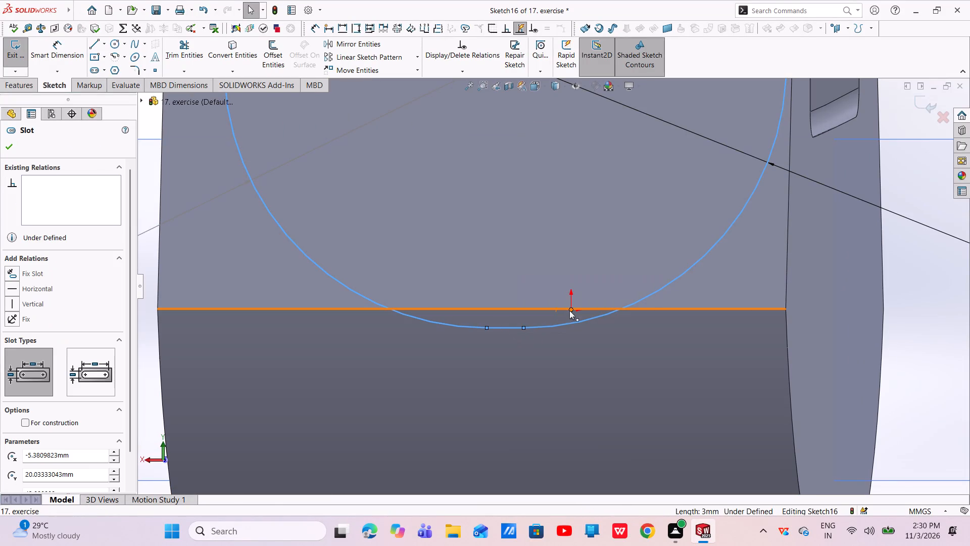
pyautogui.keyDown('ctrl'); pyautogui.click(569, 310); pyautogui.keyUp('ctrl')
pyautogui.click(598, 265)
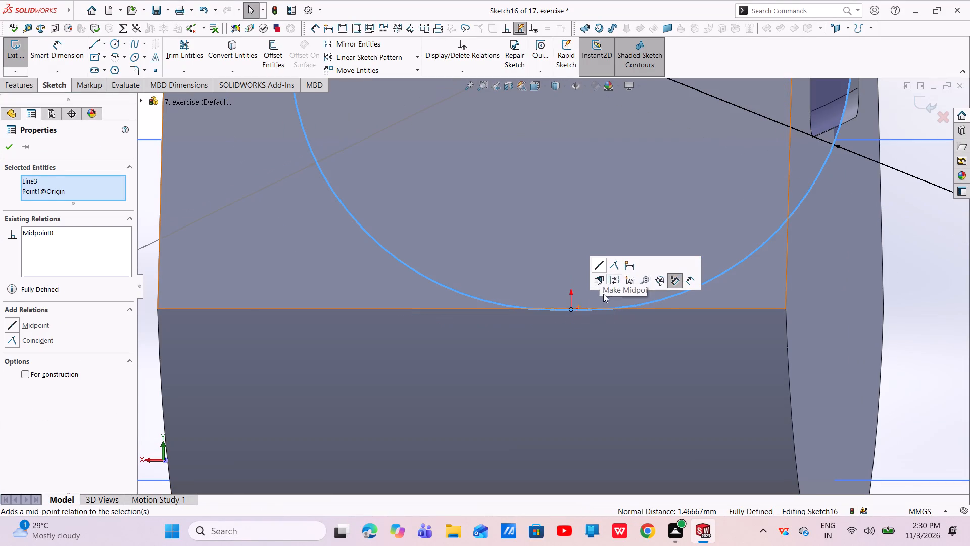
pyautogui.press('Escape')
pyautogui.press('Escape')
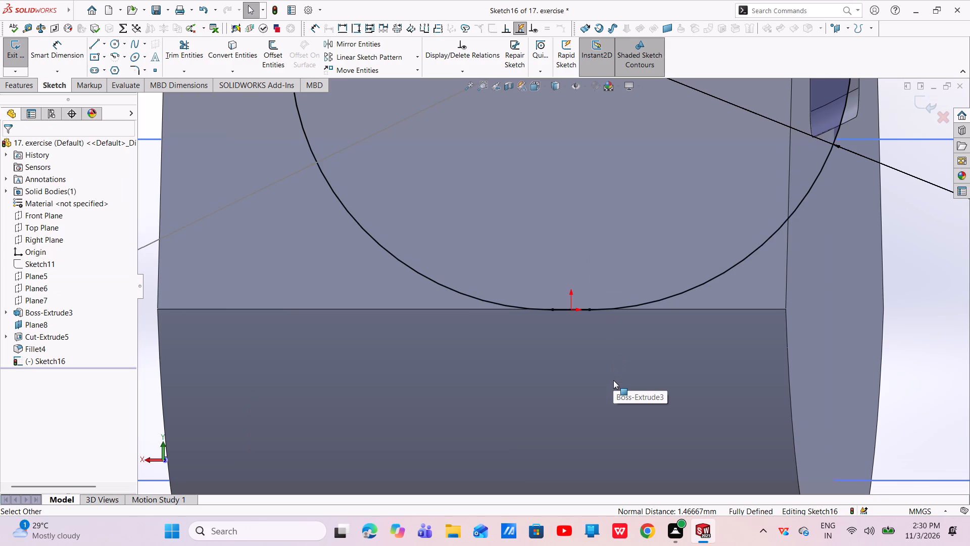
pyautogui.scroll(5, 613, 380)
pyautogui.scroll(1, 644, 347)
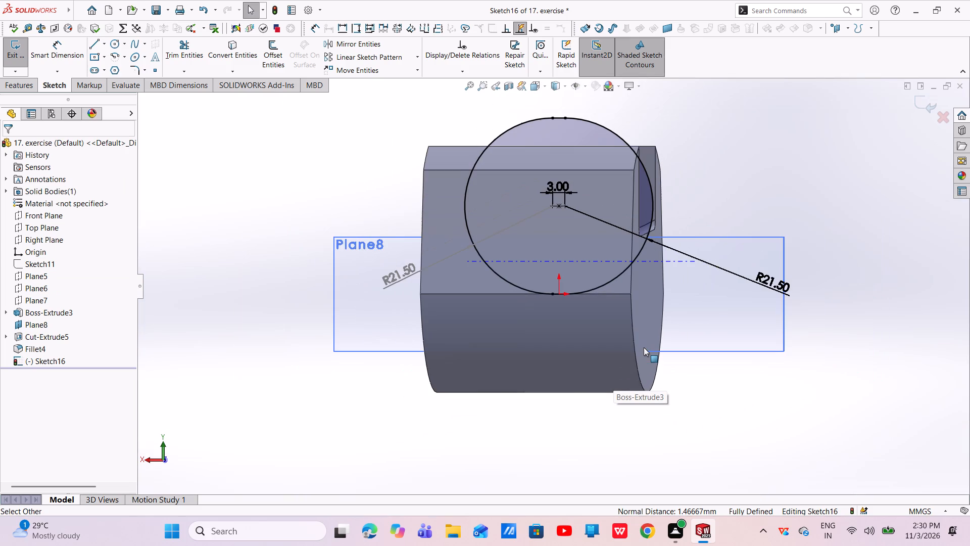
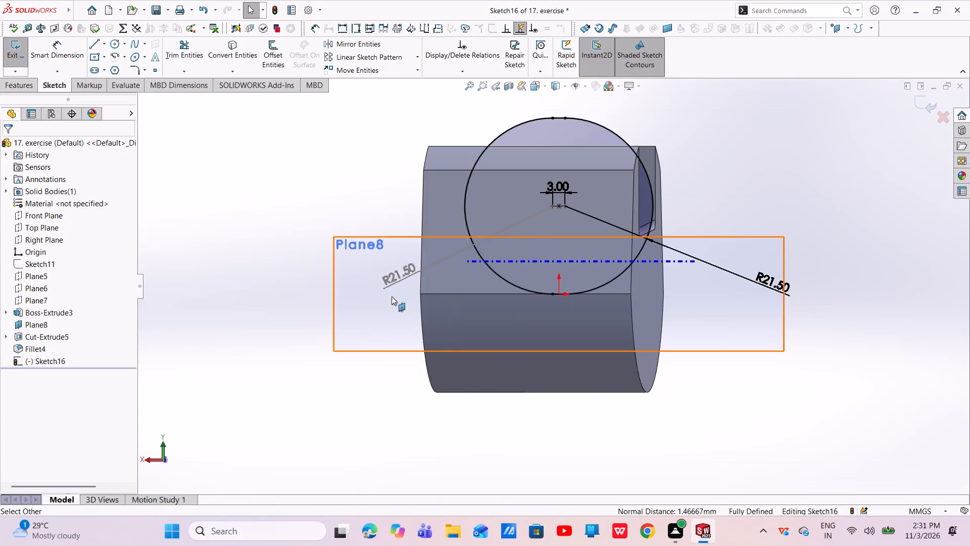
# Cut-extrude the near-circular slot sketch from Plane8 through the body, using Mid Plane with a depth of 27.24 mm.
pyautogui.click(15, 80)
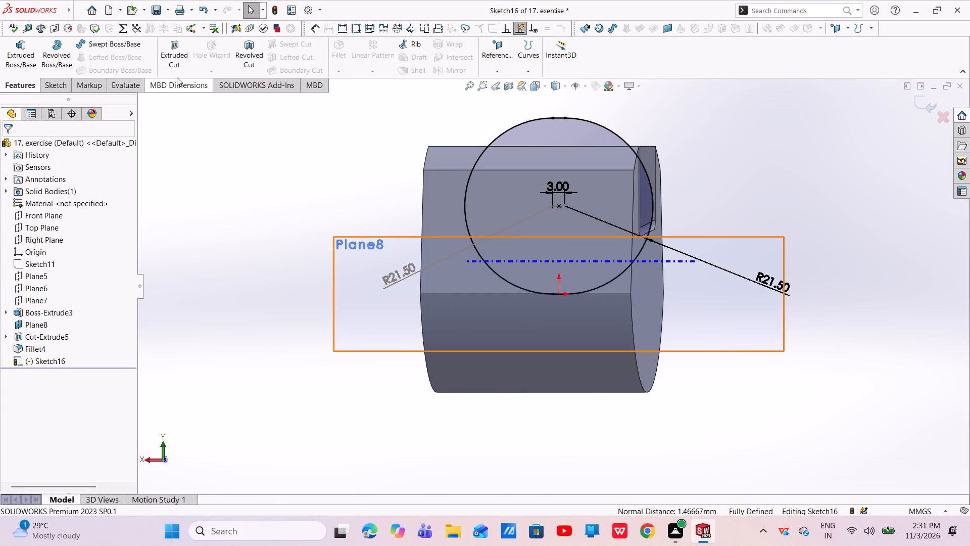
pyautogui.click(166, 52)
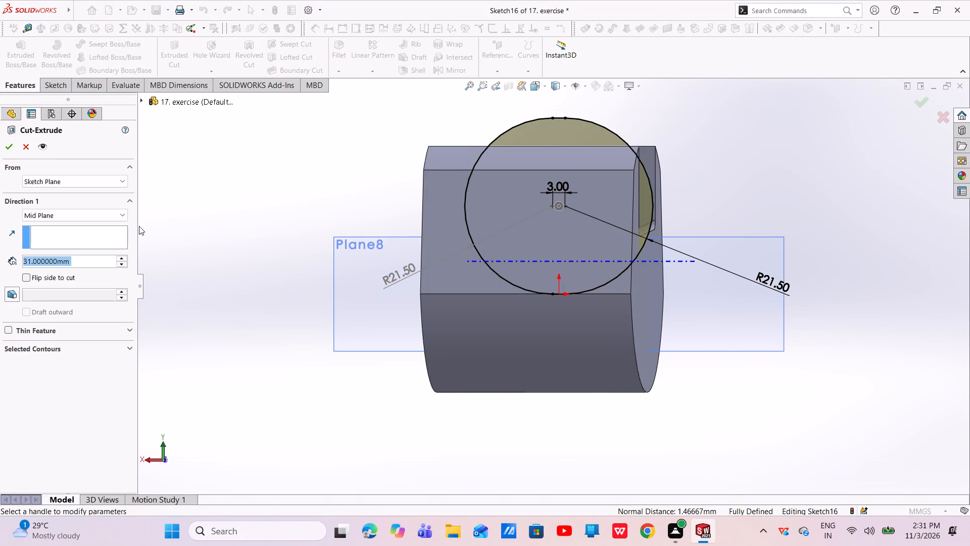
pyautogui.press('BackSpace')
pyautogui.write('27.24')
pyautogui.press('Return')
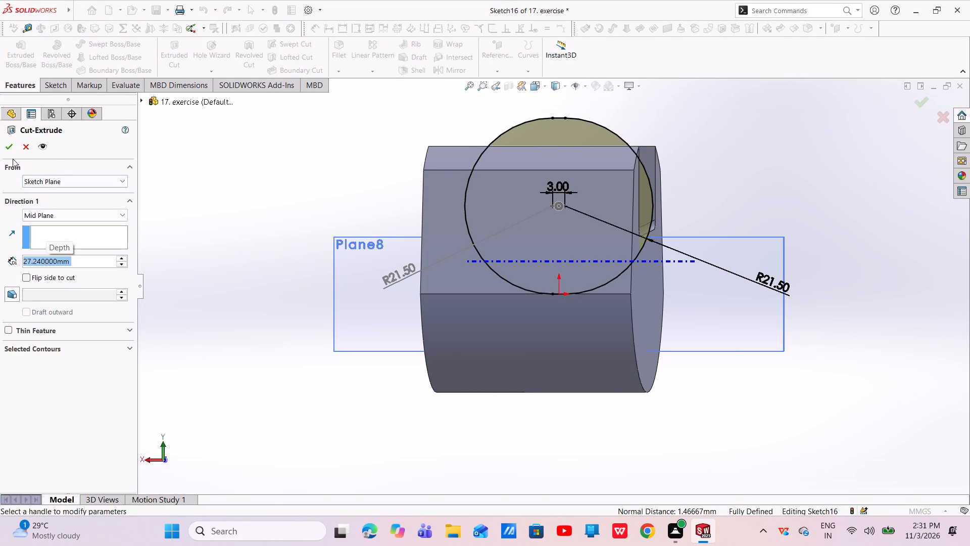
pyautogui.click(6, 156)
pyautogui.click(8, 145)
# Fillet the two opposite curved edges at the sides of the new mid-plane cut's floor with a symmetric 2 mm radius.
pyautogui.moveTo(525, 301); pyautogui.dragTo(444, 357, button='middle')
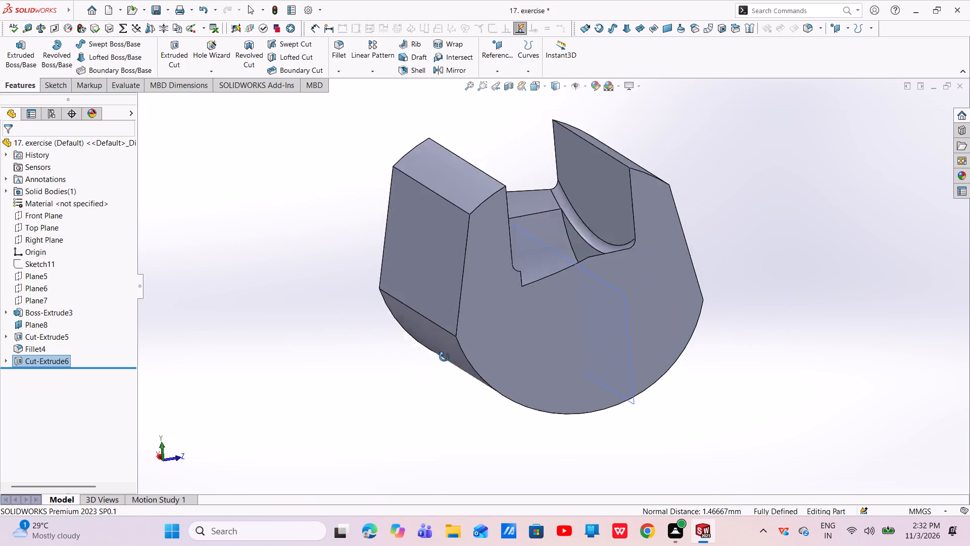
pyautogui.moveTo(444, 357); pyautogui.dragTo(431, 391, button='middle')
pyautogui.scroll(-3, 497, 247)
pyautogui.moveTo(500, 243); pyautogui.dragTo(487, 244, button='middle')
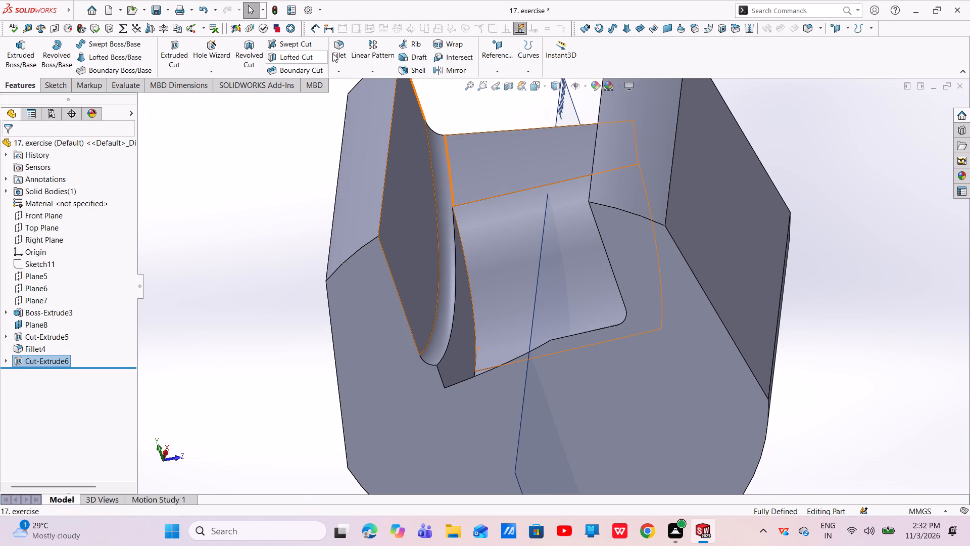
pyautogui.click(345, 42)
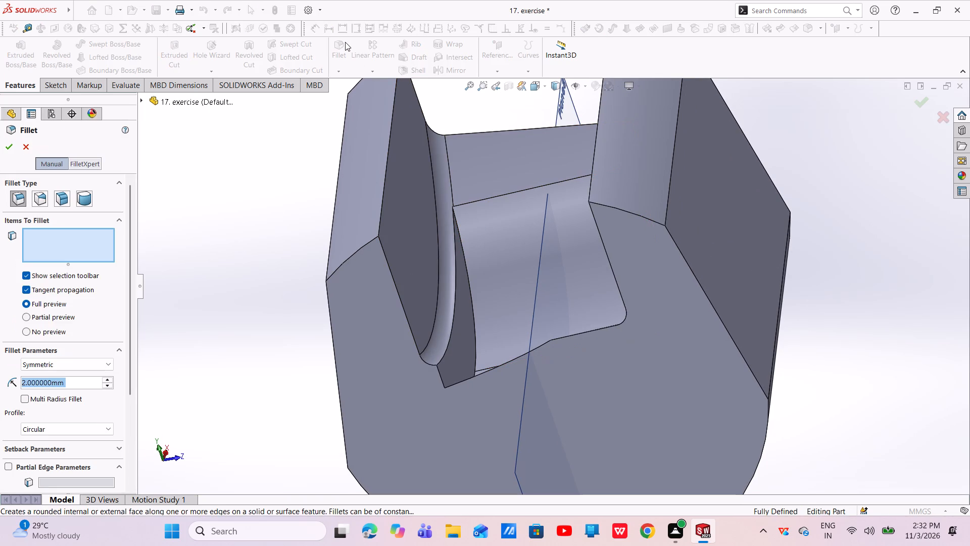
pyautogui.click(473, 315)
pyautogui.scroll(3, 479, 274)
pyautogui.moveTo(490, 280); pyautogui.dragTo(516, 298, button='middle')
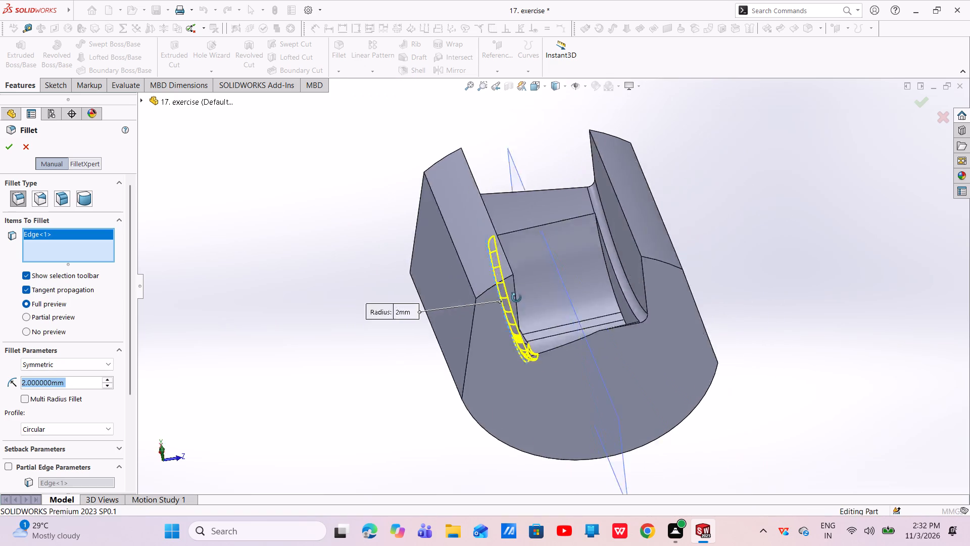
pyautogui.moveTo(516, 298); pyautogui.dragTo(552, 321, button='middle')
pyautogui.scroll(-3, 641, 281)
pyautogui.moveTo(590, 294); pyautogui.dragTo(576, 298, button='middle')
pyautogui.scroll(-4, 561, 255)
pyautogui.scroll(1, 561, 255)
pyautogui.scroll(-1, 561, 255)
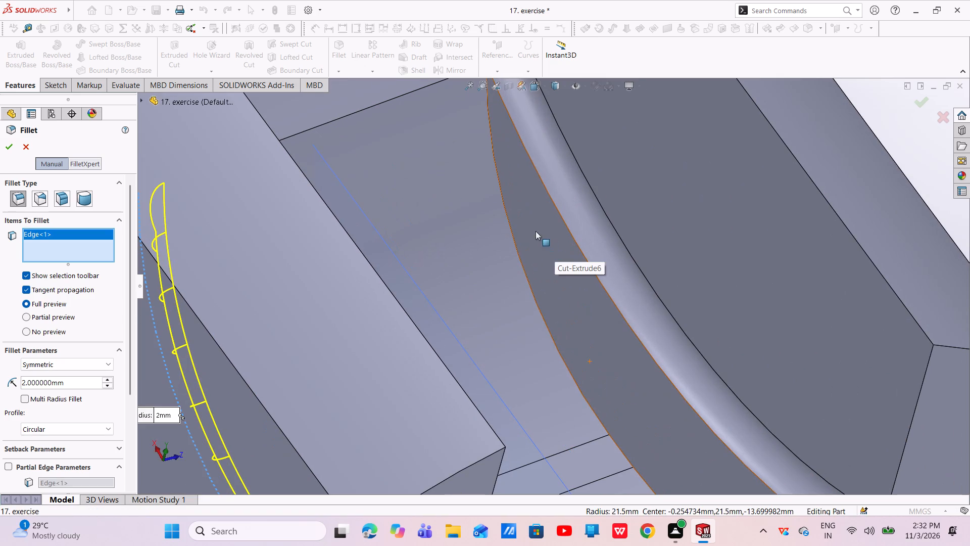
pyautogui.click(496, 163)
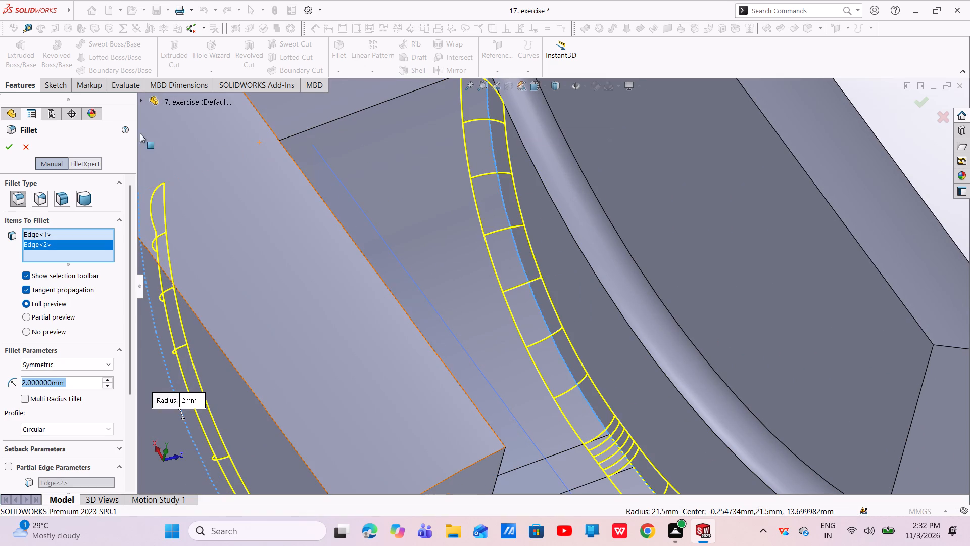
pyautogui.click(9, 143)
# Examine the filleted edges inside the channel and the overall part from several angles.
pyautogui.scroll(2, 490, 253)
pyautogui.scroll(-1, 492, 249)
pyautogui.scroll(3, 492, 249)
pyautogui.moveTo(541, 300); pyautogui.dragTo(512, 236, button='middle')
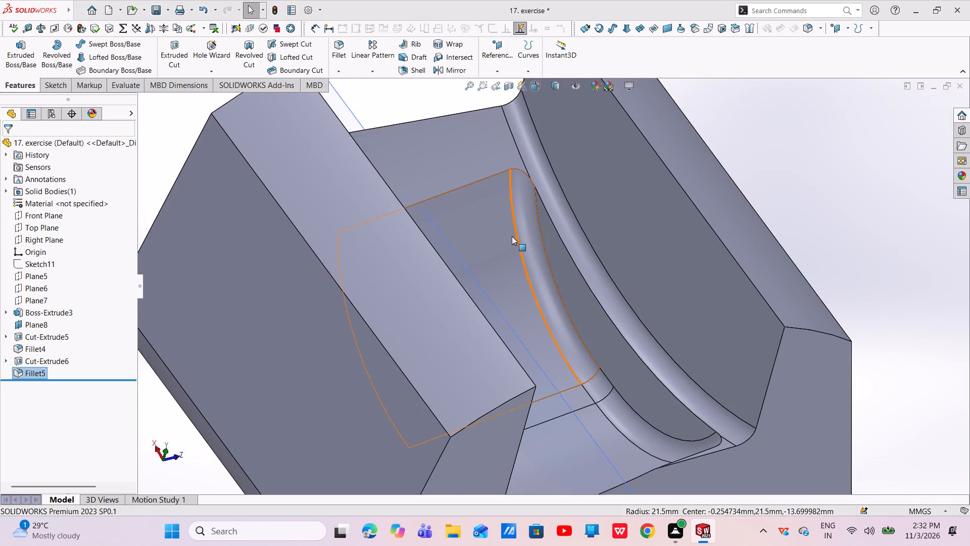
pyautogui.moveTo(512, 236); pyautogui.dragTo(512, 237, button='middle')
pyautogui.scroll(1, 526, 287)
pyautogui.moveTo(526, 284); pyautogui.dragTo(514, 210, button='middle')
pyautogui.scroll(4, 521, 279)
pyautogui.moveTo(530, 289); pyautogui.dragTo(490, 310, button='middle')
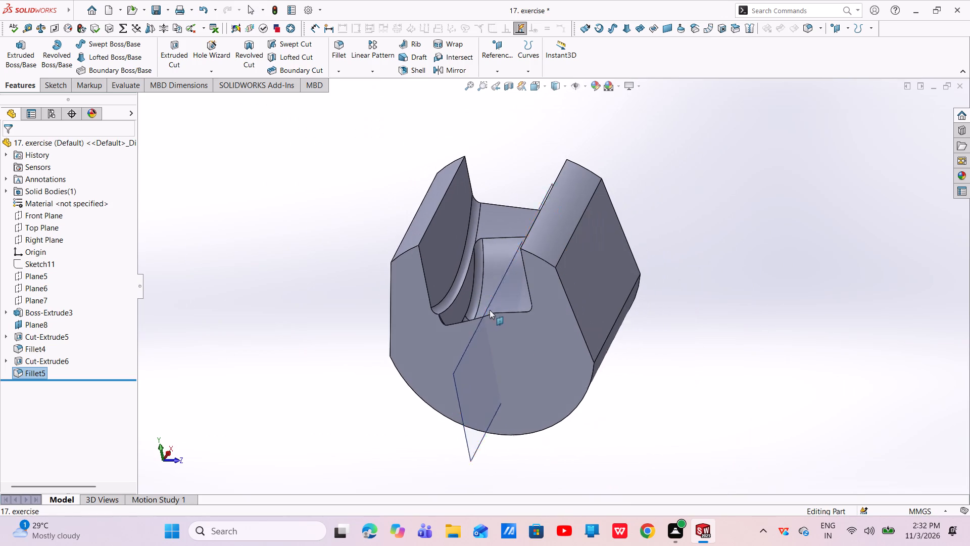
pyautogui.moveTo(490, 310); pyautogui.dragTo(486, 306, button='middle')
pyautogui.scroll(1, 492, 314)
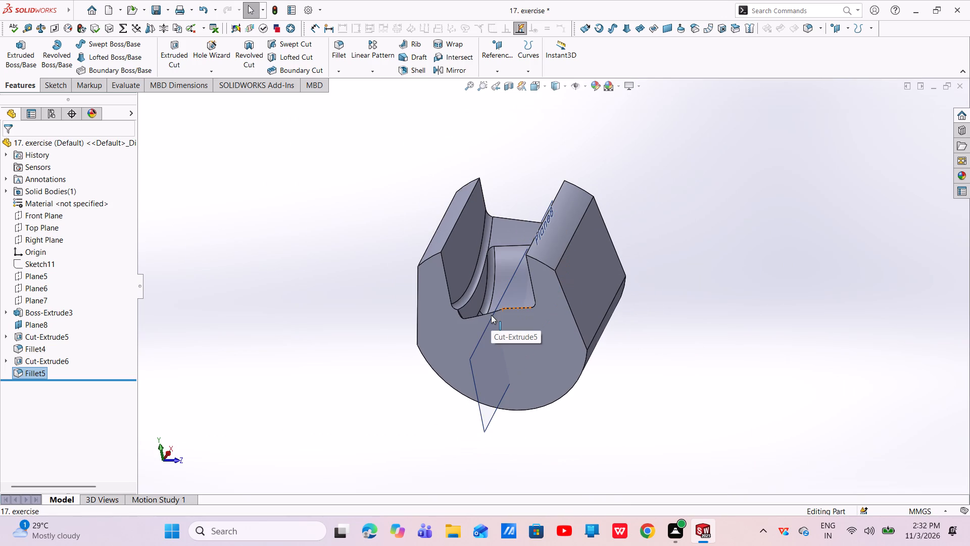
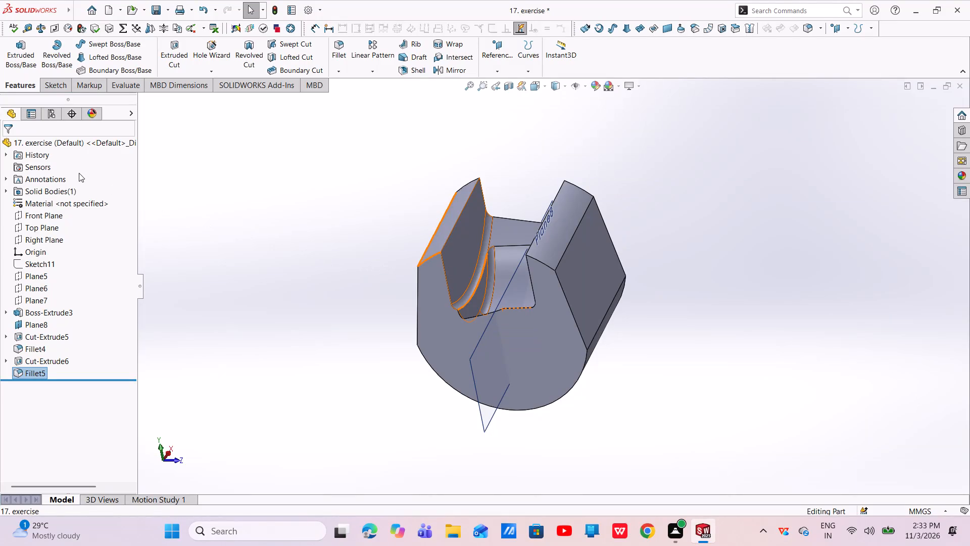
# Start a sketch on the Front Plane and draw a 51 mm horizontal line across the body along its middle edge.
pyautogui.click(48, 216)
pyautogui.click(57, 201)
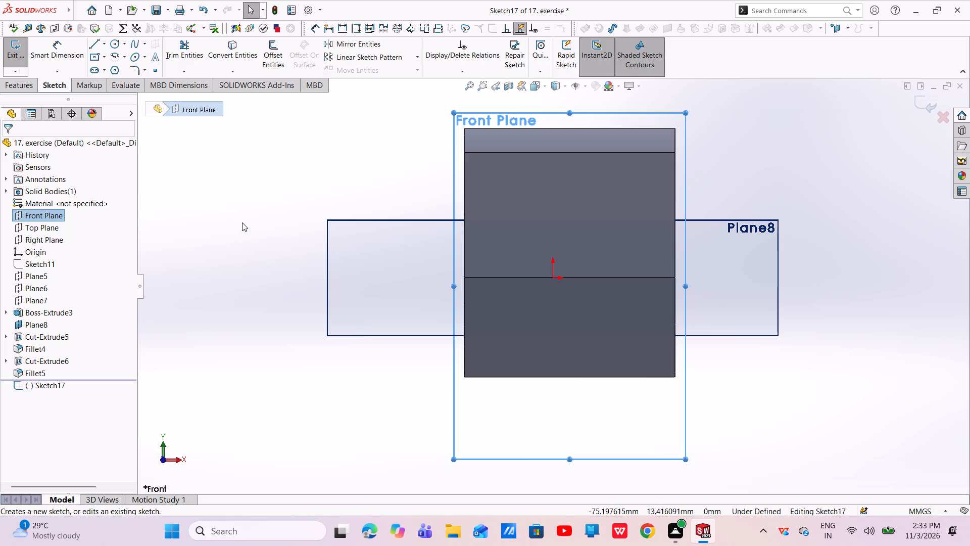
pyautogui.click(86, 37)
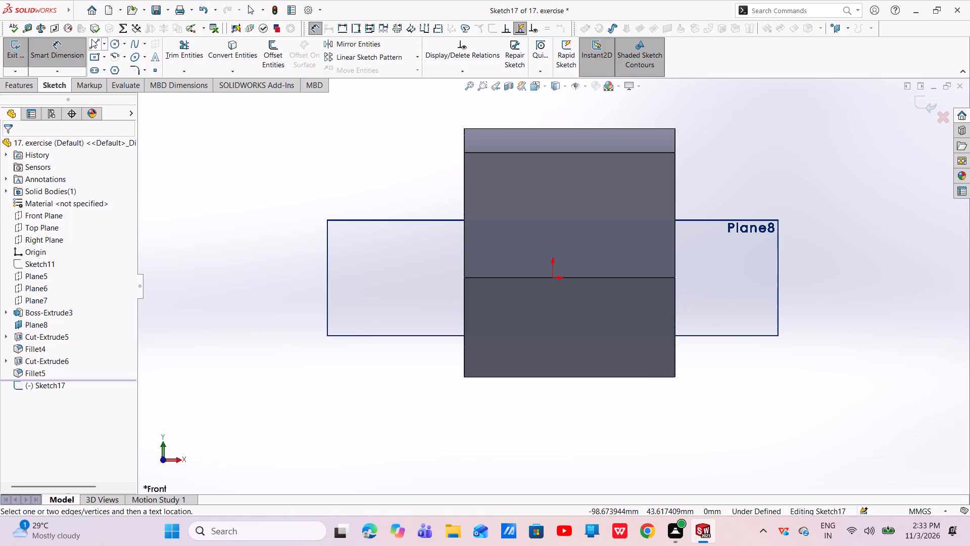
pyautogui.click(92, 40)
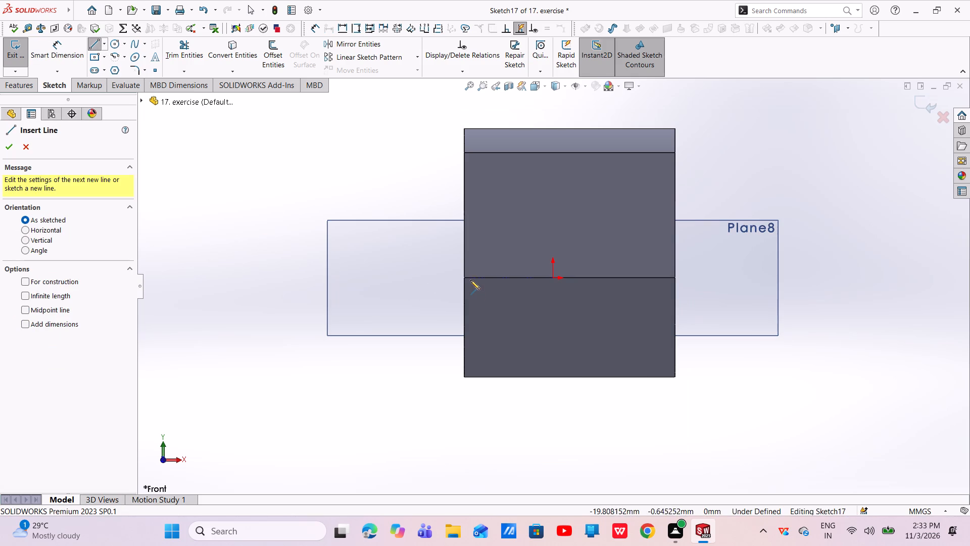
pyautogui.click(465, 276)
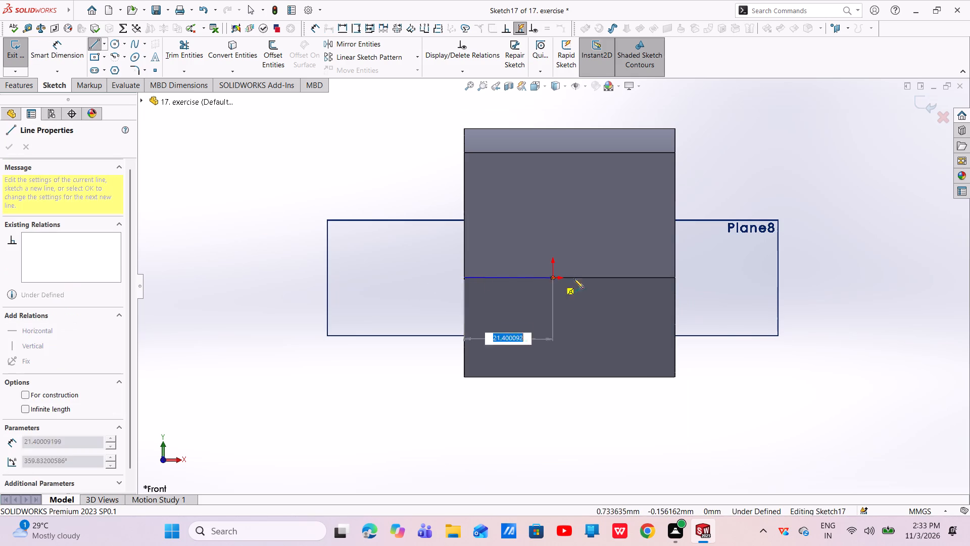
pyautogui.click(675, 278)
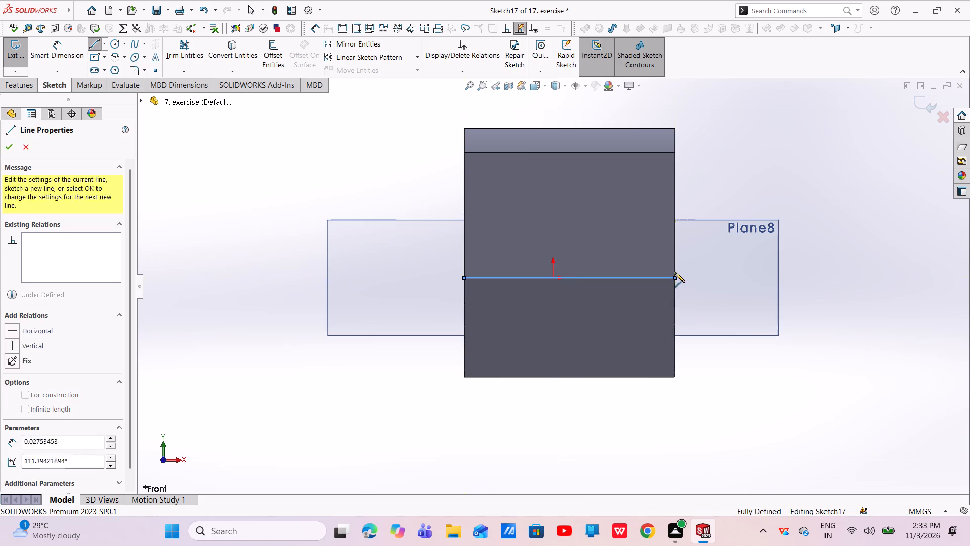
# Continue with a vertical line about 21 mm up the body's side edge and two sloped lines peaking above the body, ending on the opposite edge.
pyautogui.click(675, 191)
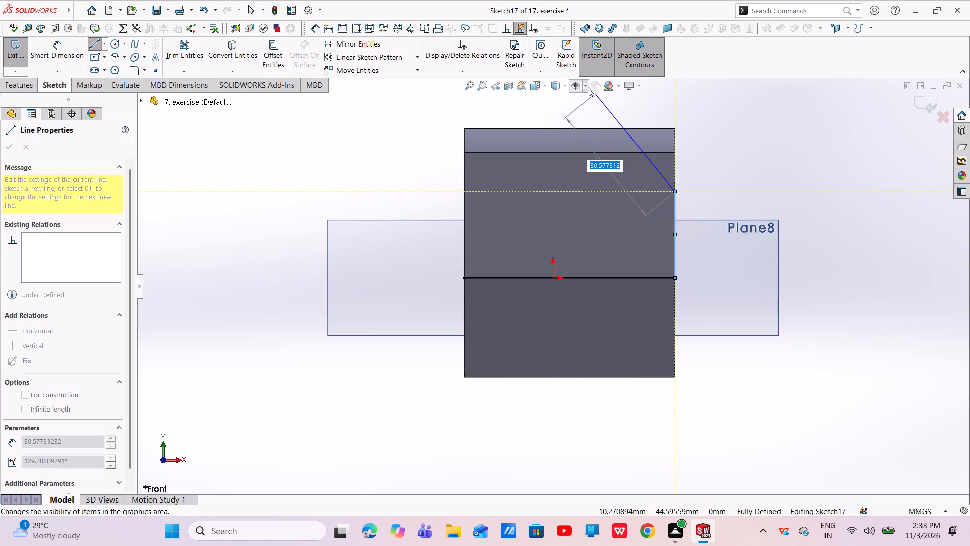
pyautogui.scroll(1, 583, 89)
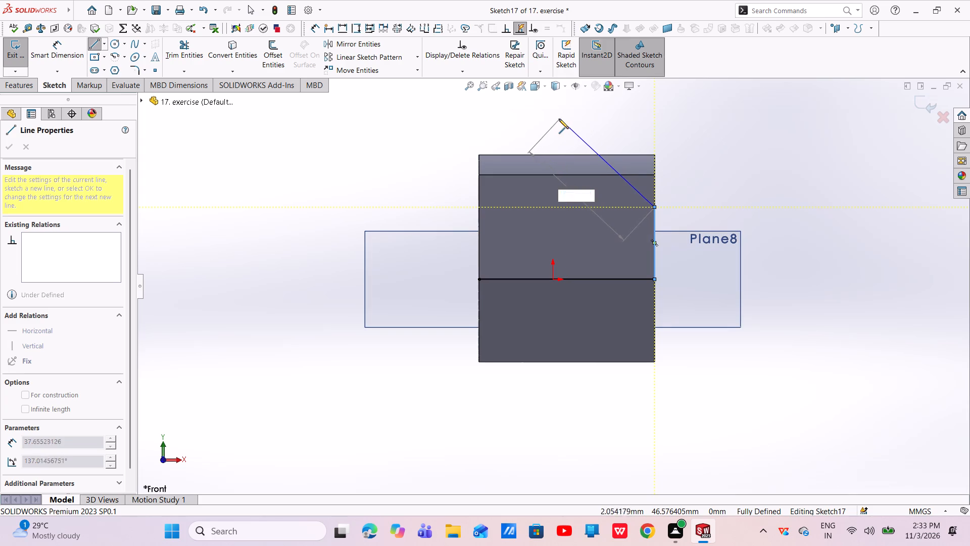
pyautogui.click(558, 119)
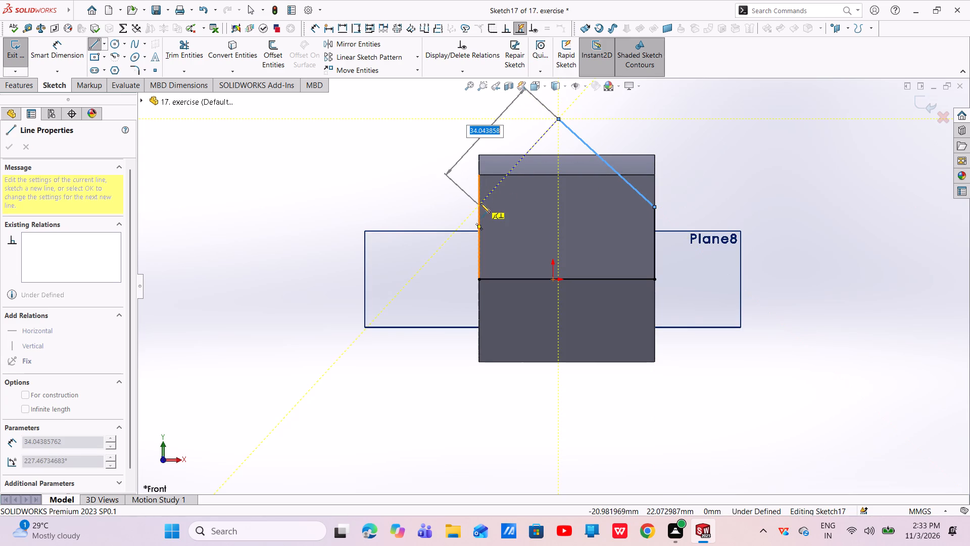
pyautogui.scroll(-5, 485, 207)
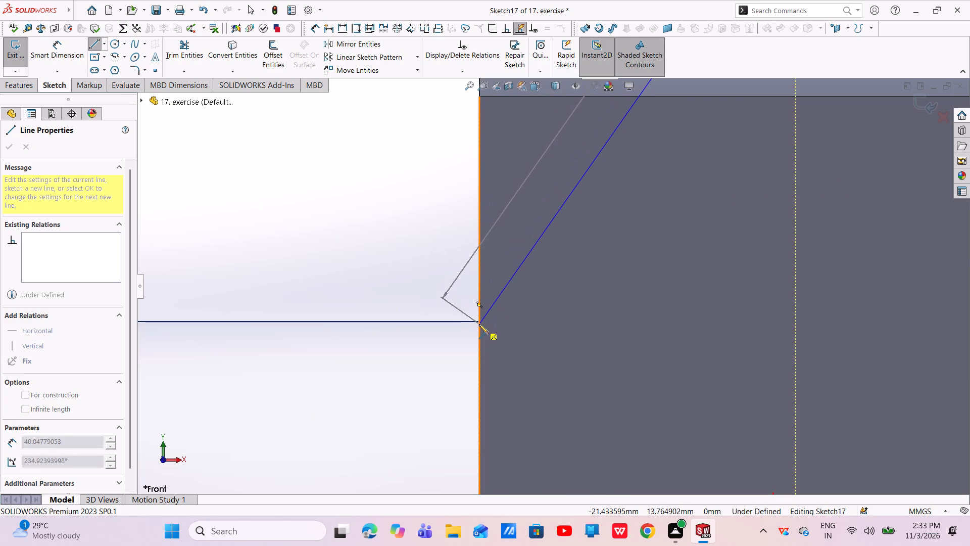
pyautogui.click(480, 319)
pyautogui.scroll(6, 508, 299)
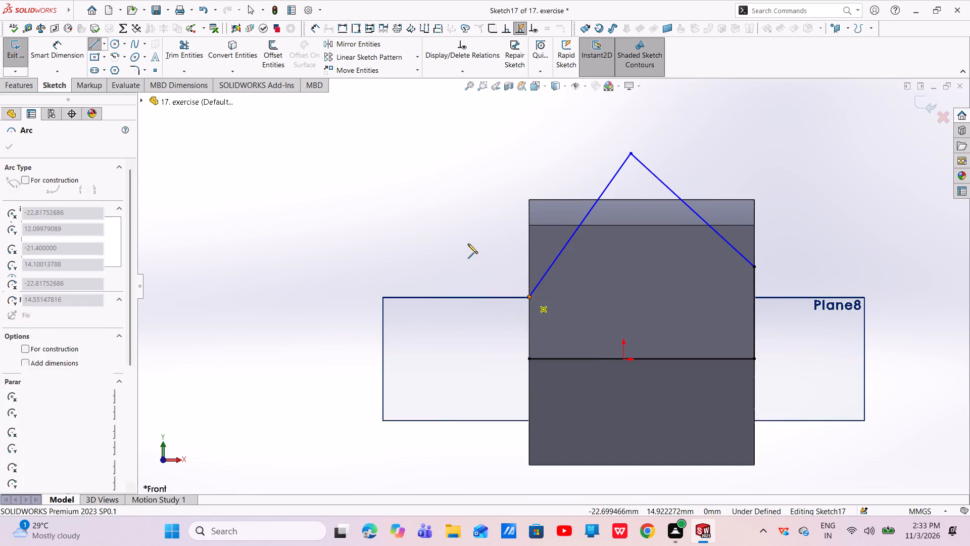
pyautogui.rightClick(457, 239)
pyautogui.click(464, 247)
pyautogui.scroll(3, 637, 292)
pyautogui.scroll(-1, 650, 296)
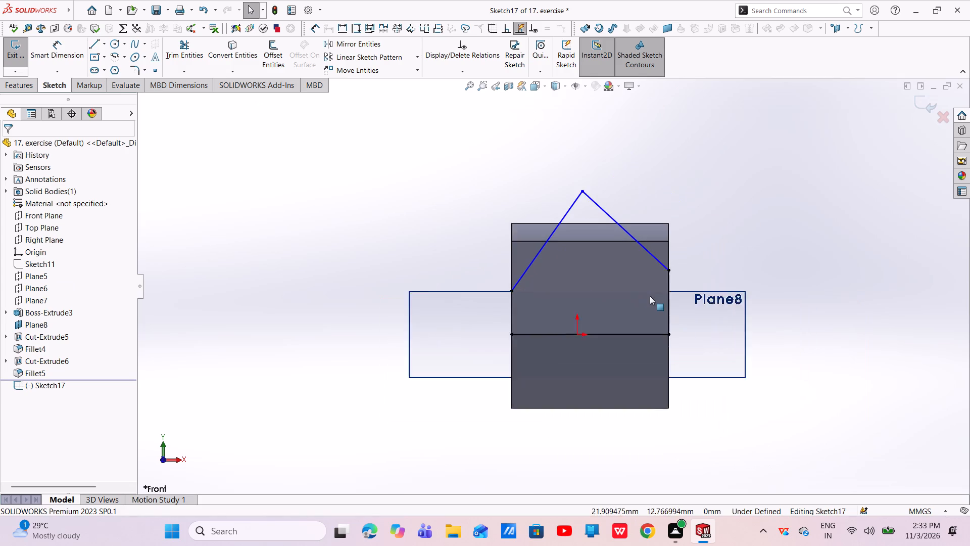
pyautogui.scroll(-2, 650, 296)
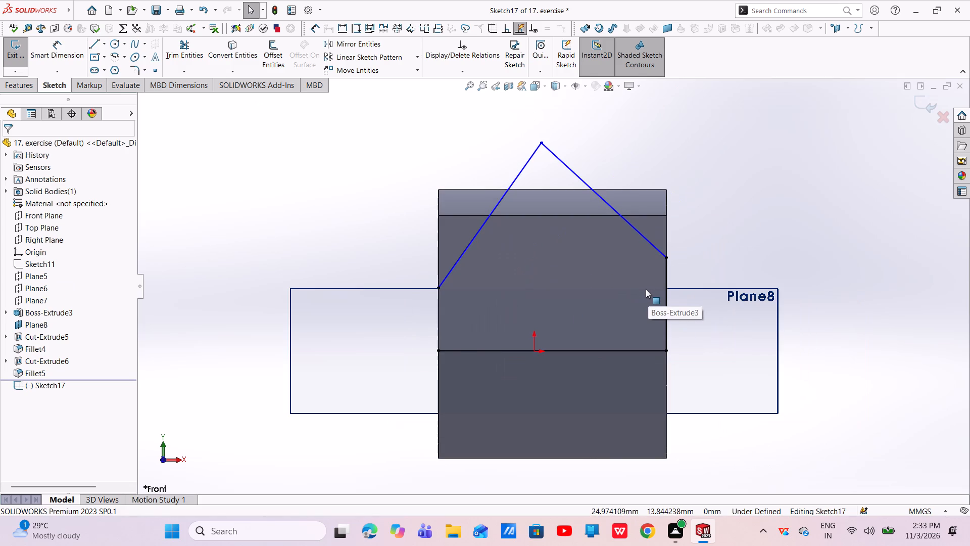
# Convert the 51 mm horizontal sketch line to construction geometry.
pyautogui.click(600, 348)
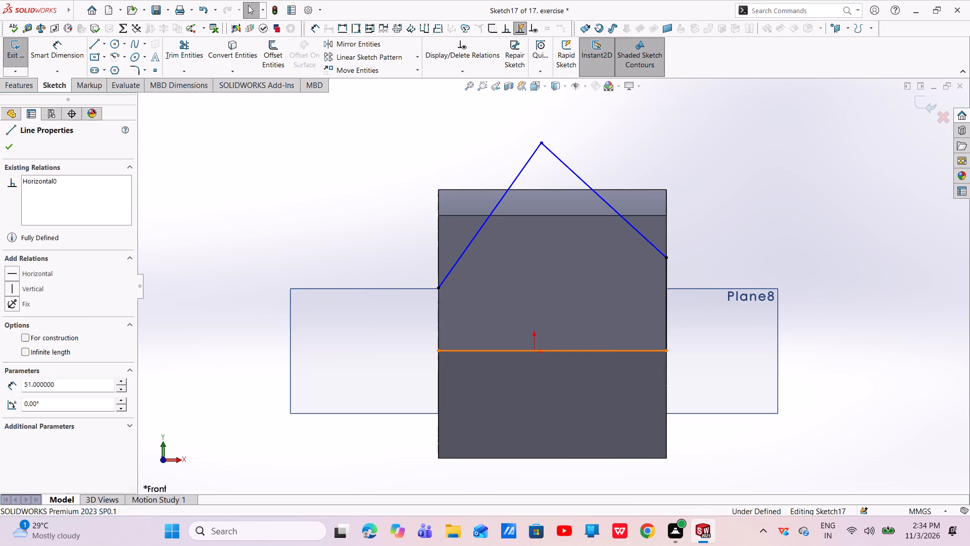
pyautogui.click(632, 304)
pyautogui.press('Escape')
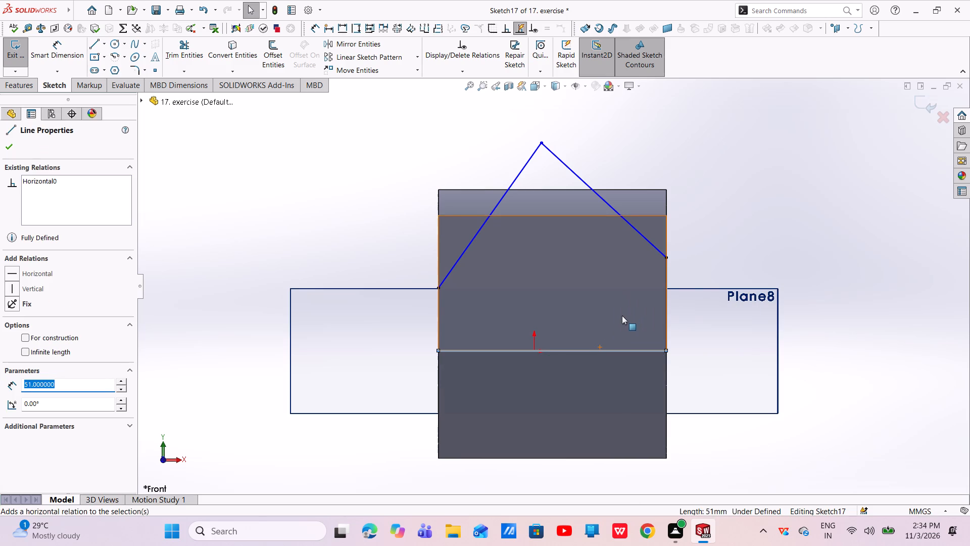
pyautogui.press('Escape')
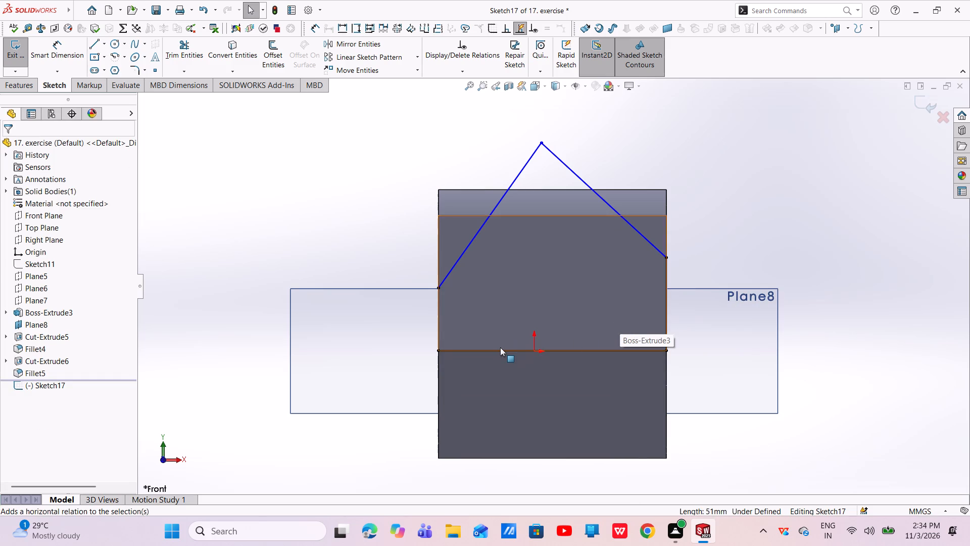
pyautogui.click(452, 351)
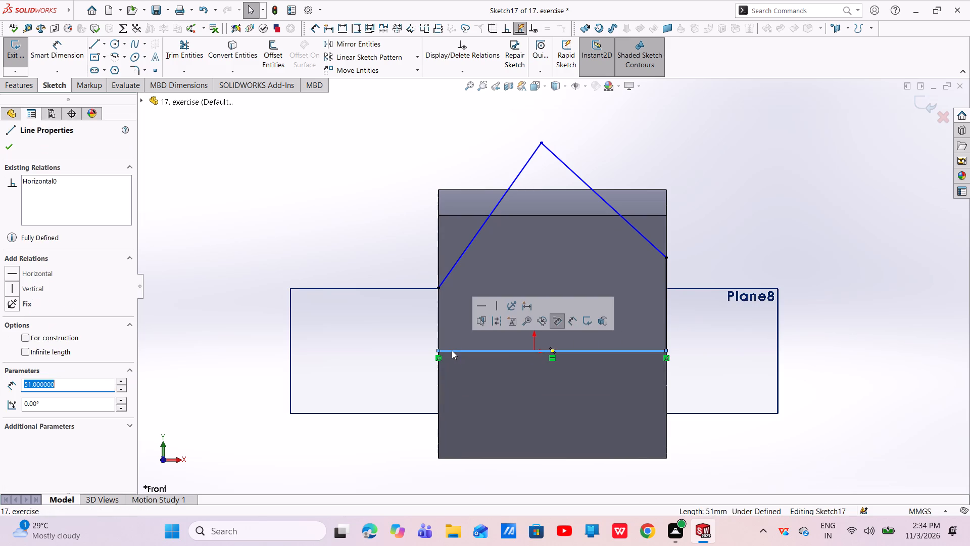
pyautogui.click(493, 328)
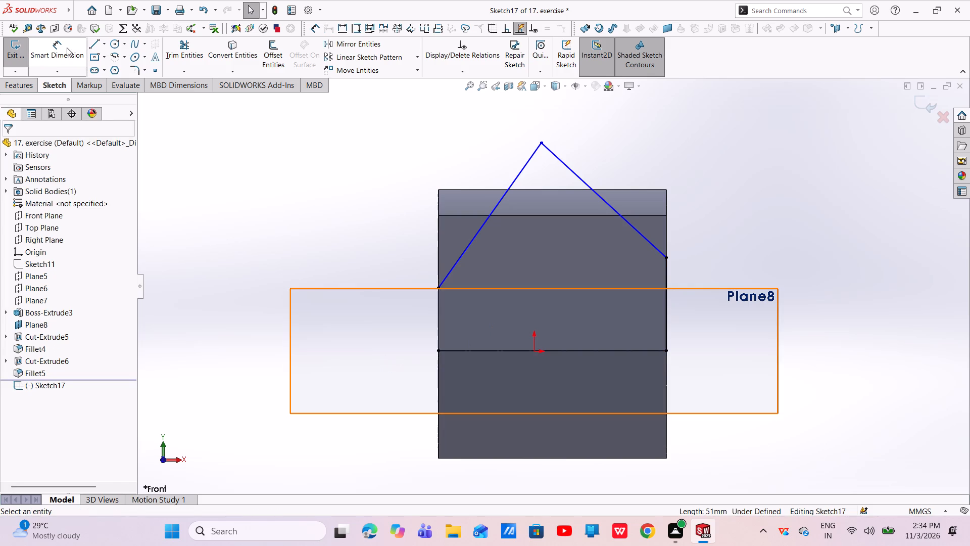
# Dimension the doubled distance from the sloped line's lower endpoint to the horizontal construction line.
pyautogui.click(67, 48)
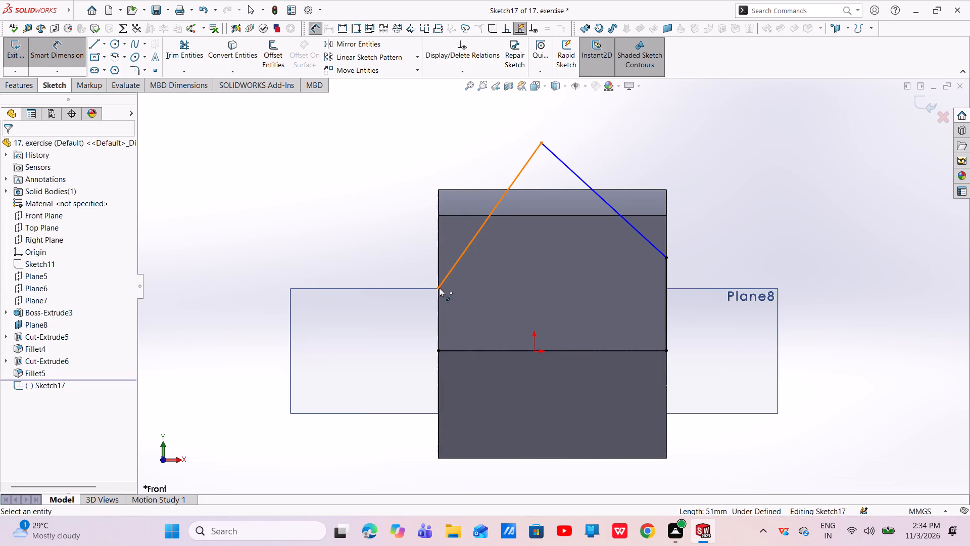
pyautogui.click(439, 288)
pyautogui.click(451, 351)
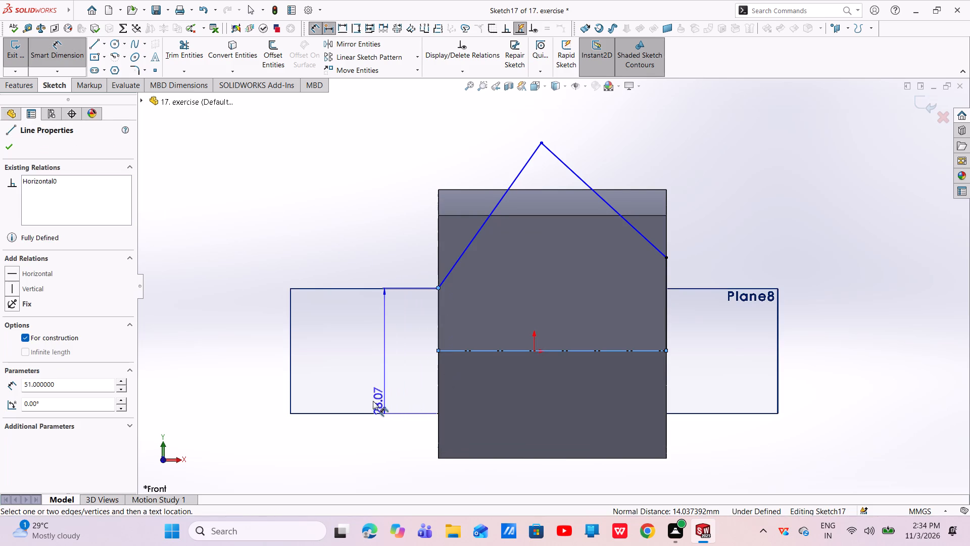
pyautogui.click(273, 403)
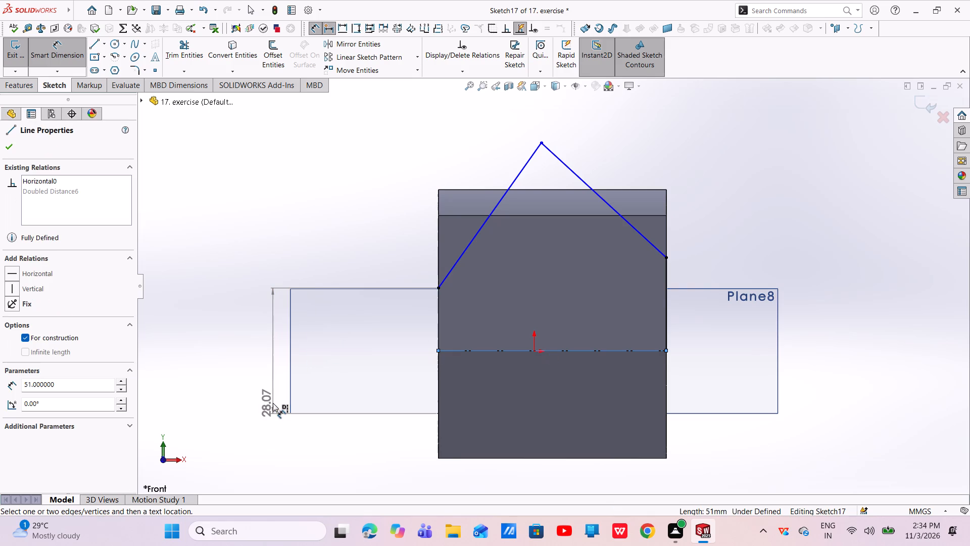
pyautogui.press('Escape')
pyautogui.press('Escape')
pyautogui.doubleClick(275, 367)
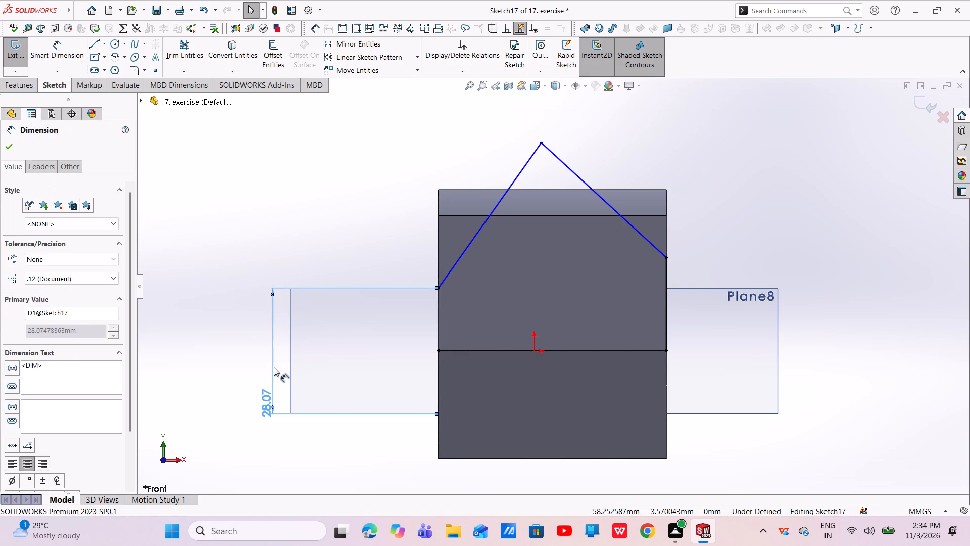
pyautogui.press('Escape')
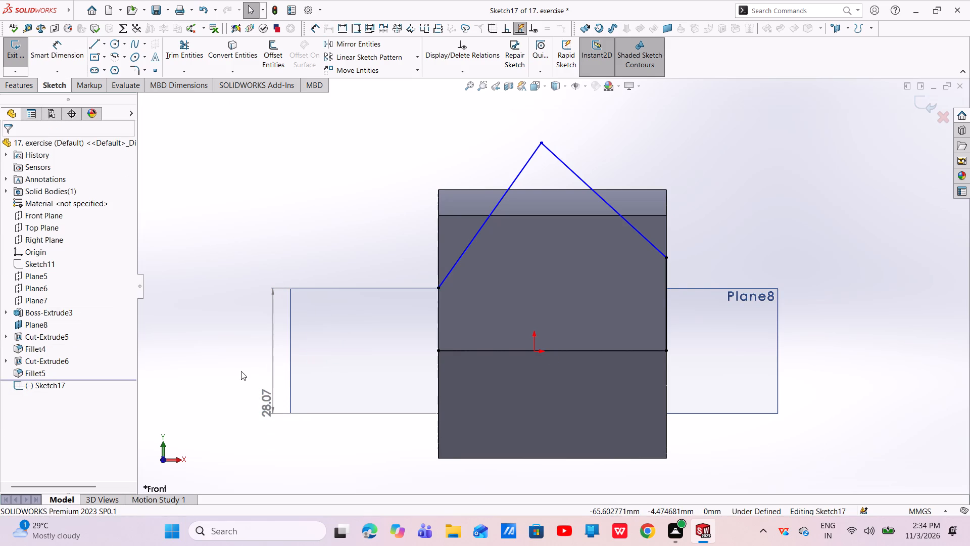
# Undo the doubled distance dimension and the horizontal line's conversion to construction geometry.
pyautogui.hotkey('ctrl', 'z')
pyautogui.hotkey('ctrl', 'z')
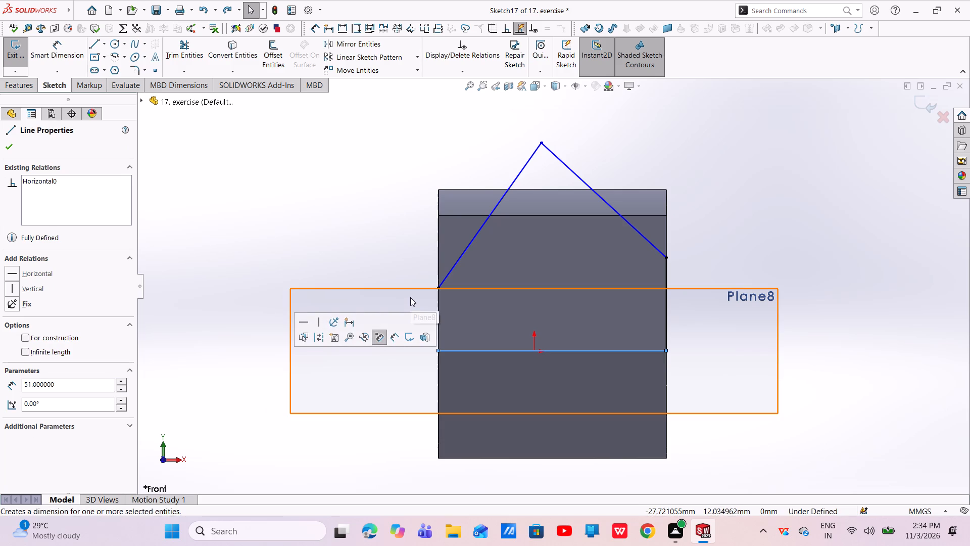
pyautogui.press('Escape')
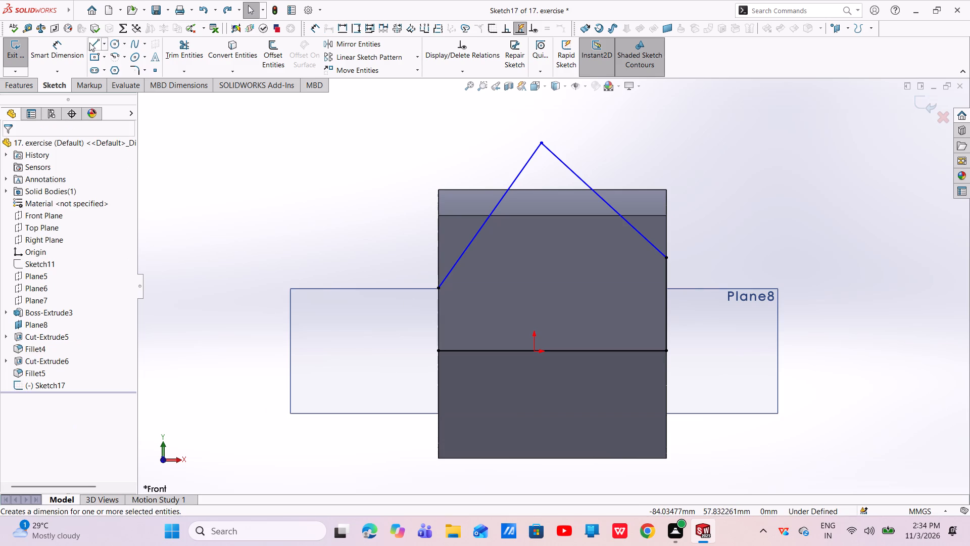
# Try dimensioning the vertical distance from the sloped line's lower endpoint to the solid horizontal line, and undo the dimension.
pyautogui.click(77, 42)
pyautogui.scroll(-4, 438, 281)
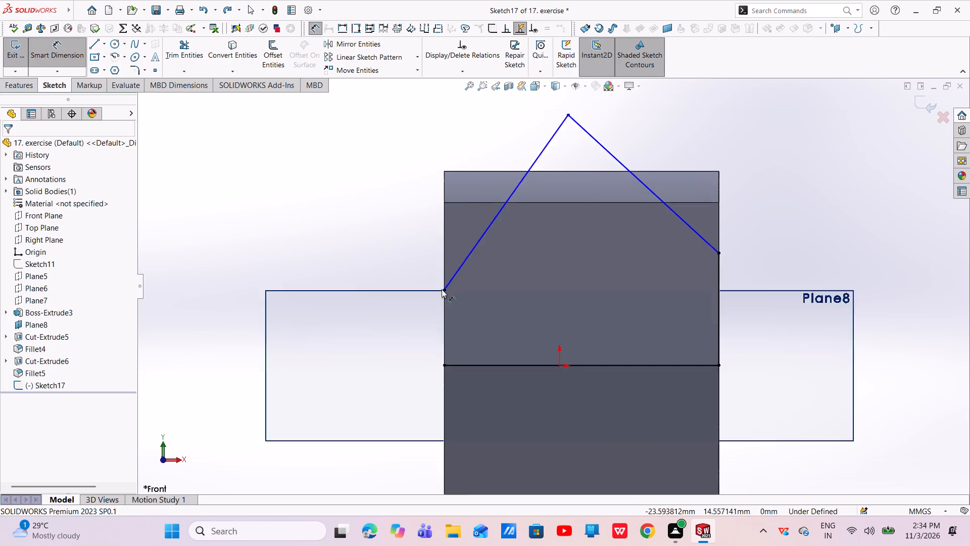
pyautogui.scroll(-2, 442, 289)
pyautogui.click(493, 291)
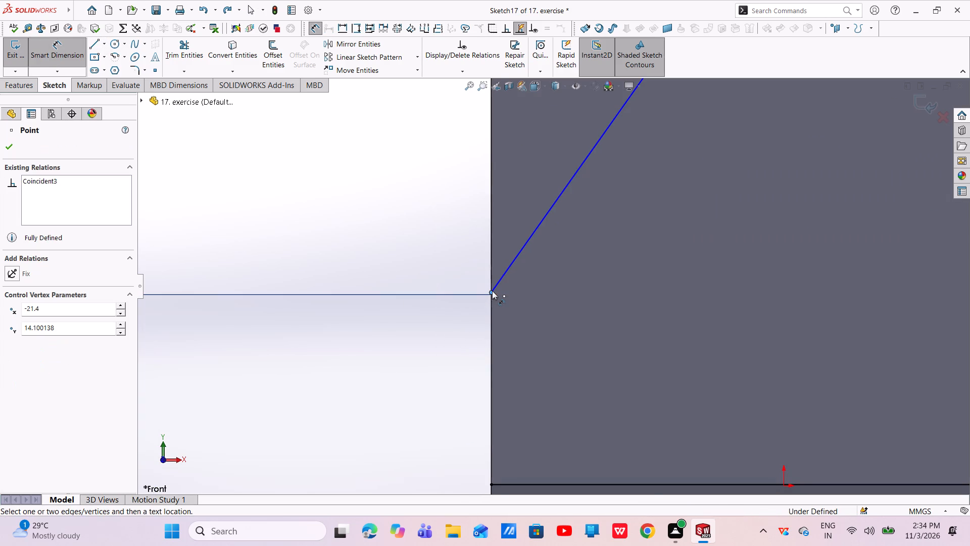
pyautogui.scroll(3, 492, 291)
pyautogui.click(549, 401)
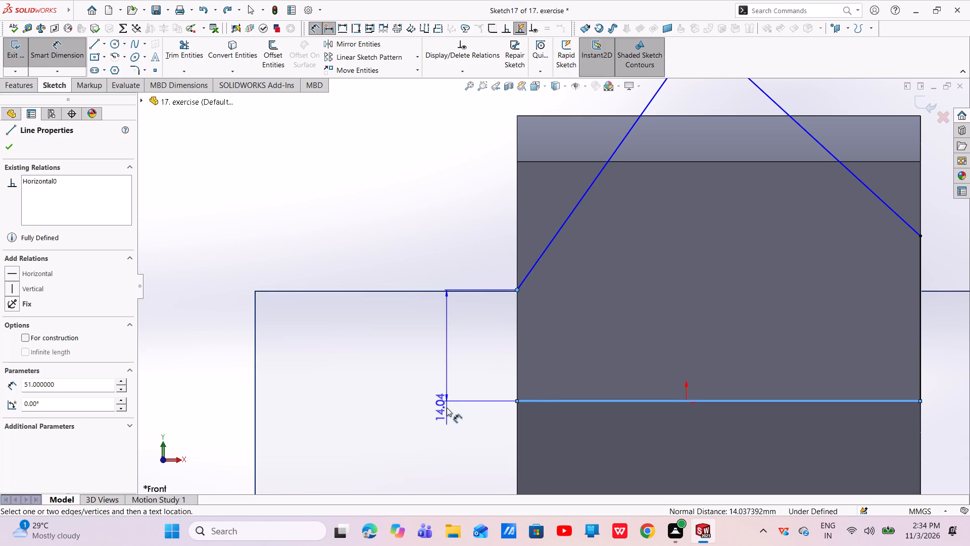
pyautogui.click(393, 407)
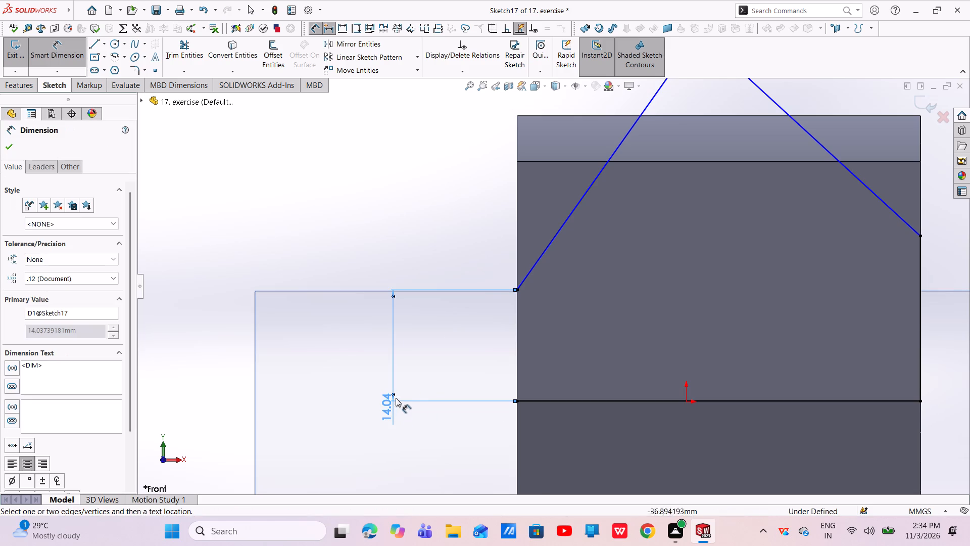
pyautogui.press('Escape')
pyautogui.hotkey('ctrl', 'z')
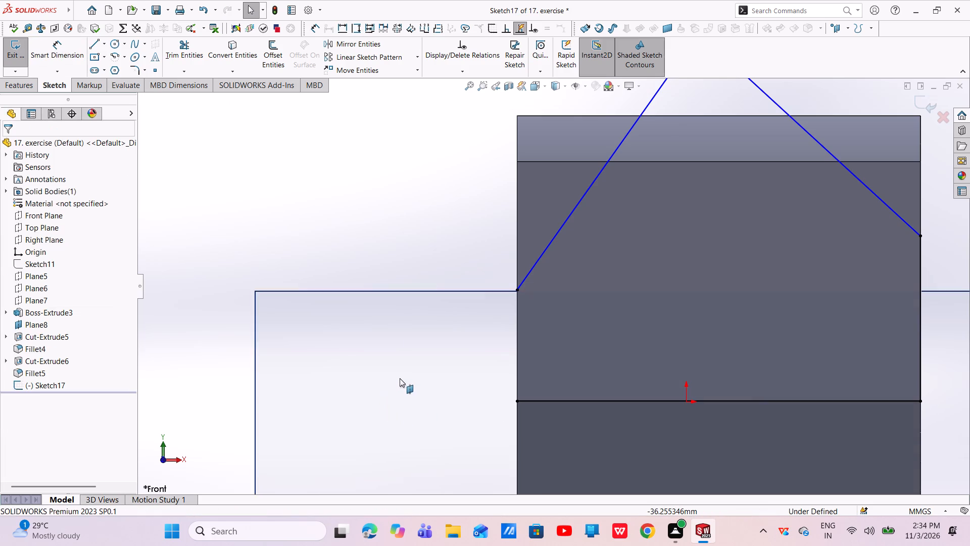
# Delete the coincident relation at the sloped line's lower endpoint on the body's side edge.
pyautogui.scroll(5, 451, 365)
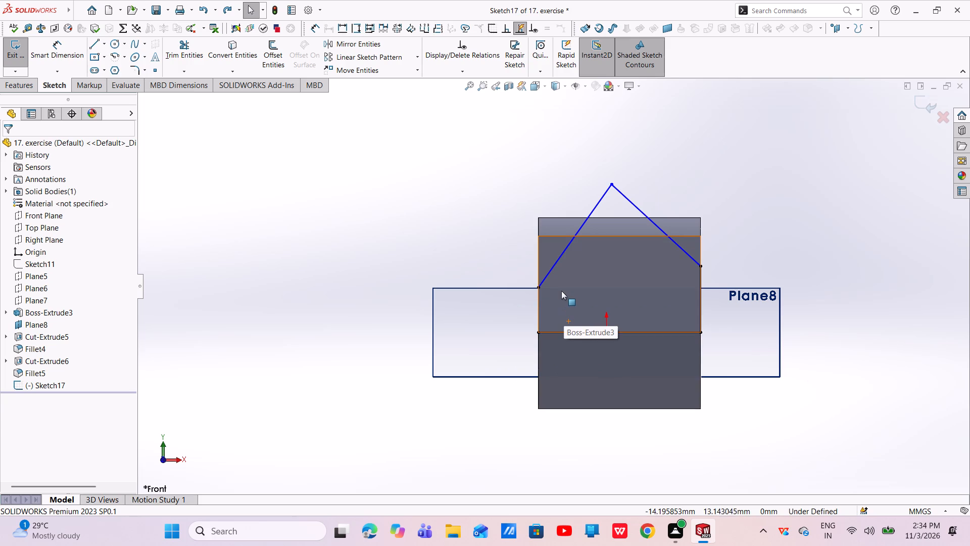
pyautogui.scroll(-3, 500, 213)
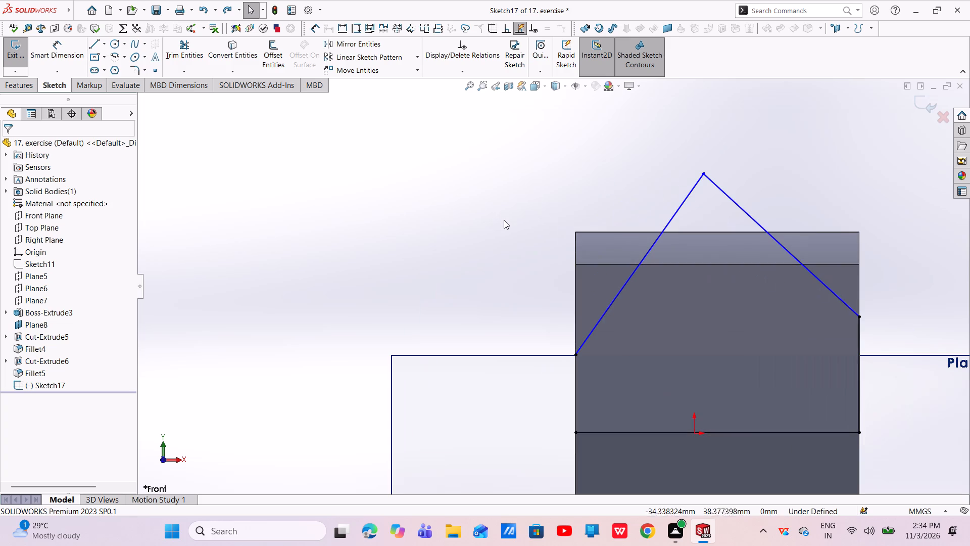
pyautogui.click(574, 356)
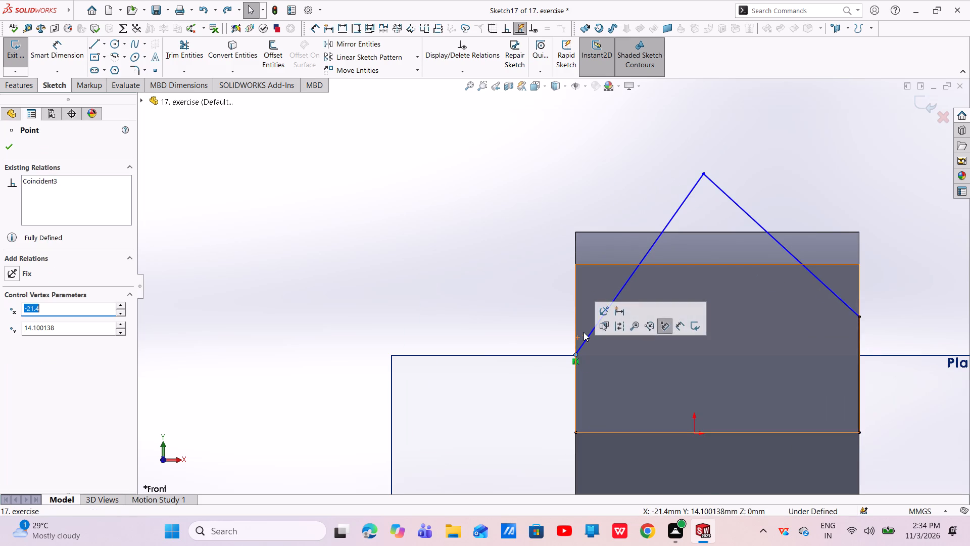
pyautogui.press('Escape')
pyautogui.press('Escape')
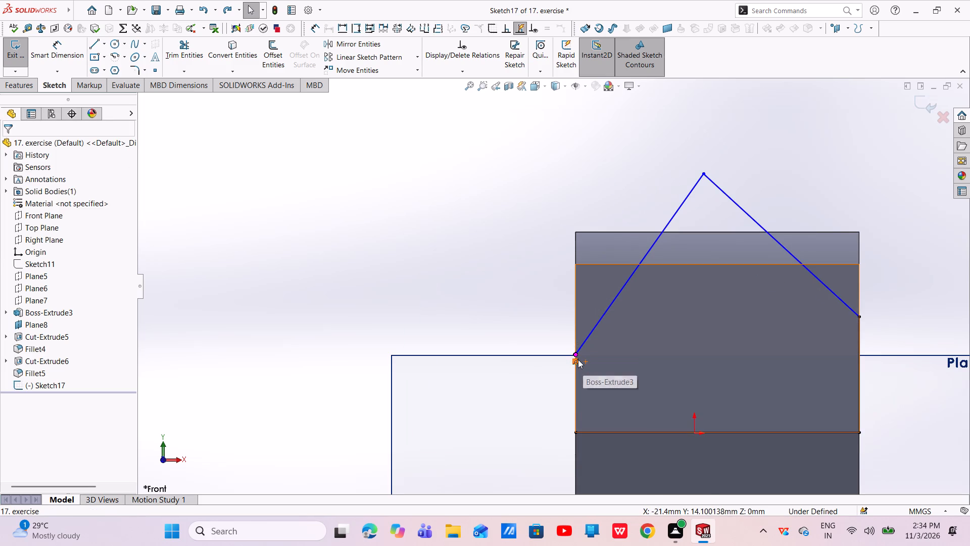
pyautogui.click(578, 359)
pyautogui.rightClick(578, 359)
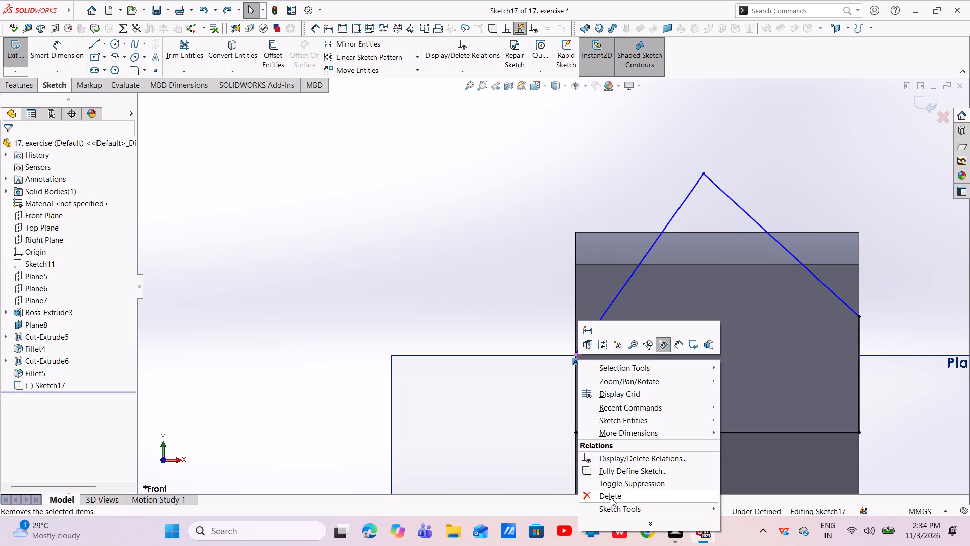
pyautogui.click(605, 493)
pyautogui.scroll(5, 592, 366)
pyautogui.scroll(-3, 596, 393)
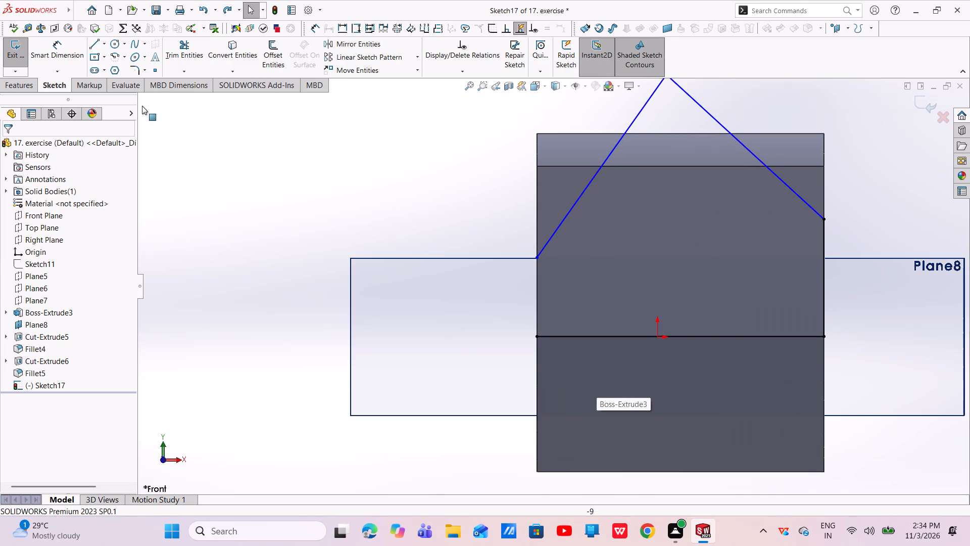
# Dimension the left sloped line's lower endpoint 20 mm above the left end of the horizontal sketch line.
pyautogui.click(52, 62)
pyautogui.click(536, 258)
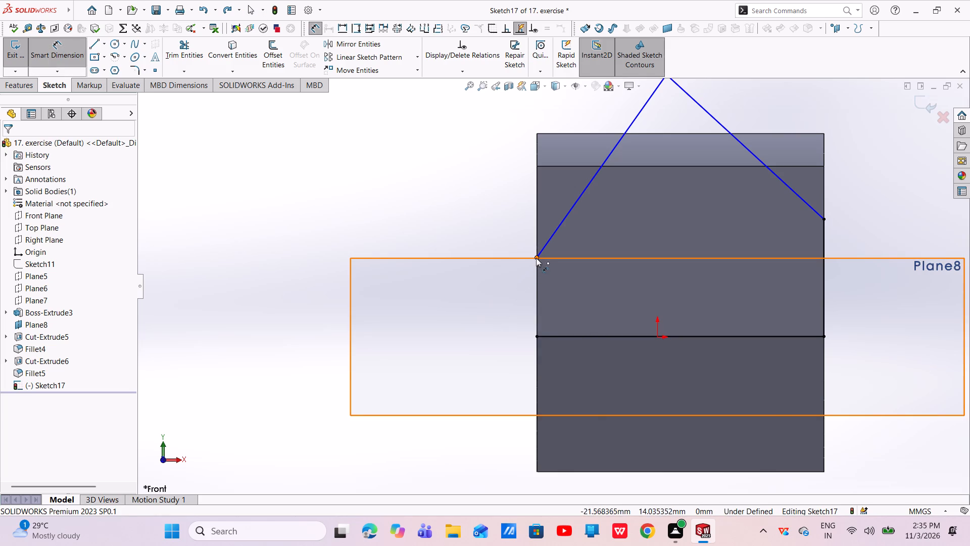
pyautogui.click(538, 336)
pyautogui.click(428, 360)
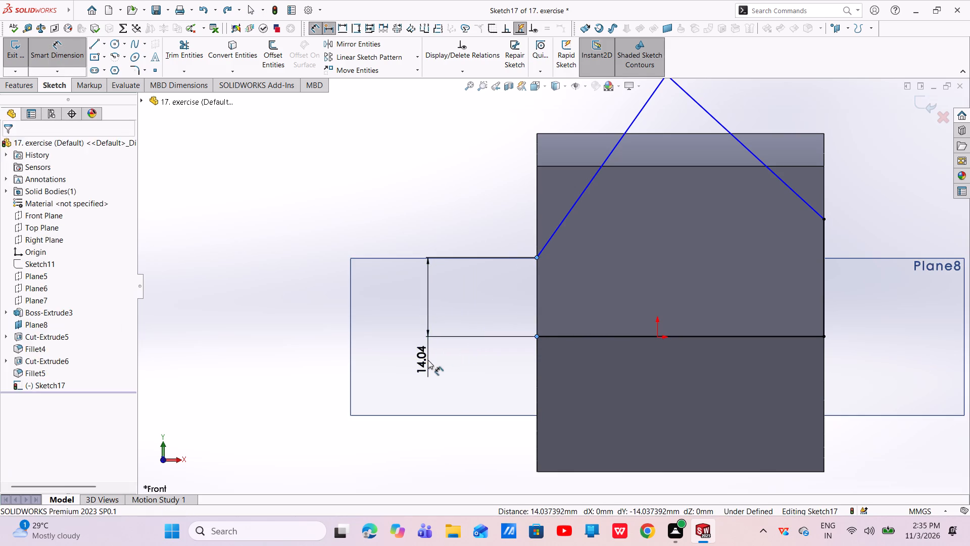
pyautogui.press('BackSpace')
pyautogui.write('20')
pyautogui.press('Return')
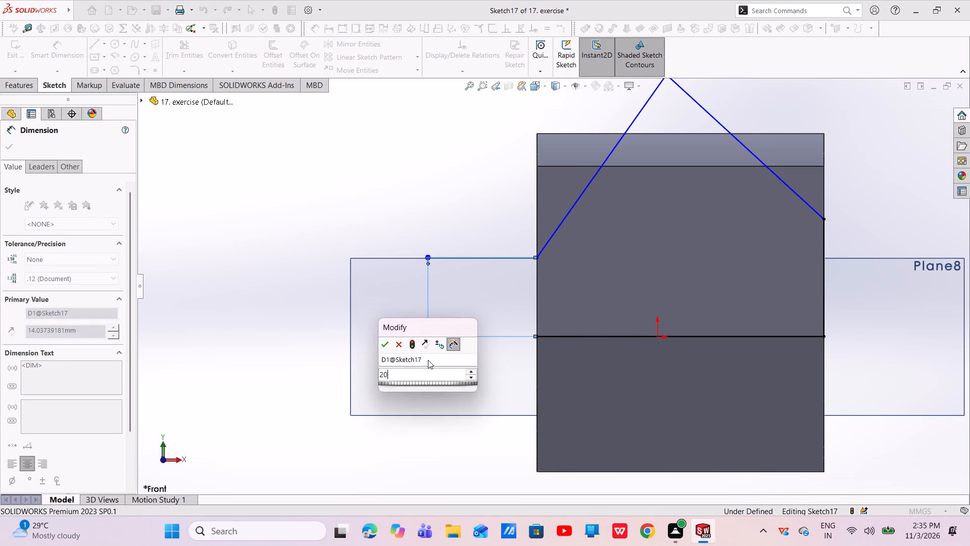
pyautogui.press('Escape')
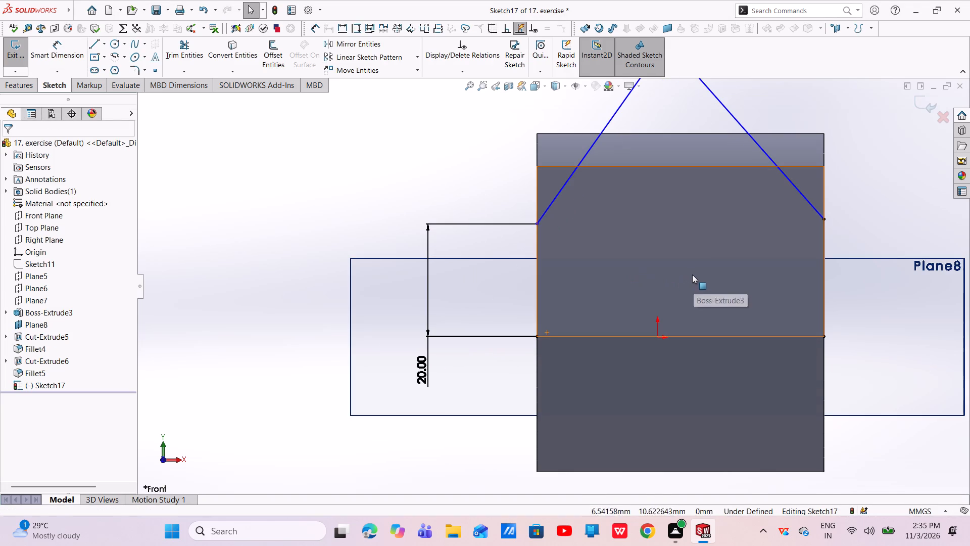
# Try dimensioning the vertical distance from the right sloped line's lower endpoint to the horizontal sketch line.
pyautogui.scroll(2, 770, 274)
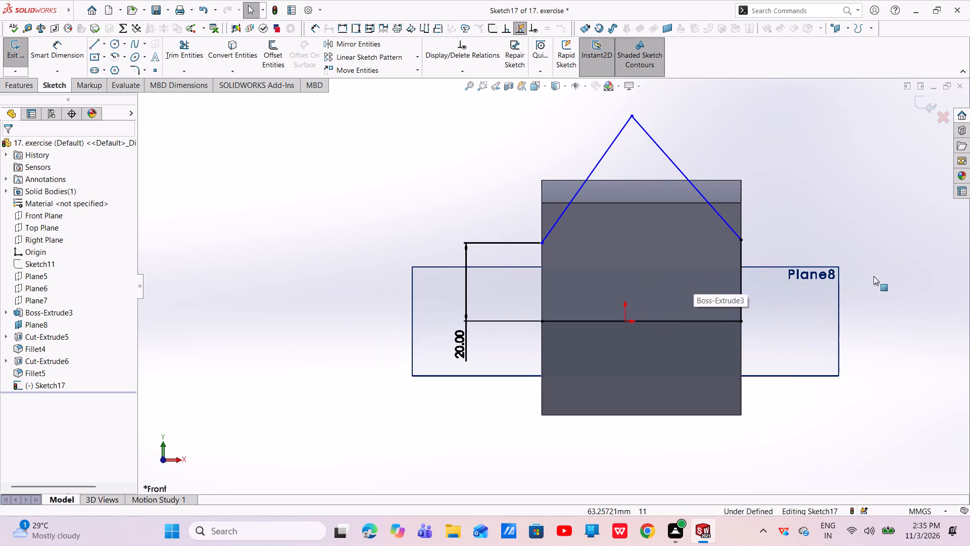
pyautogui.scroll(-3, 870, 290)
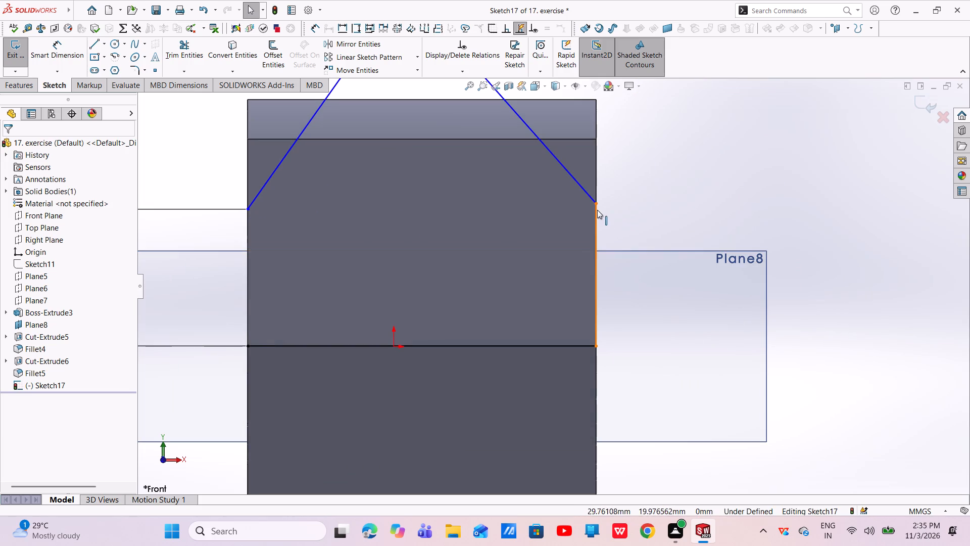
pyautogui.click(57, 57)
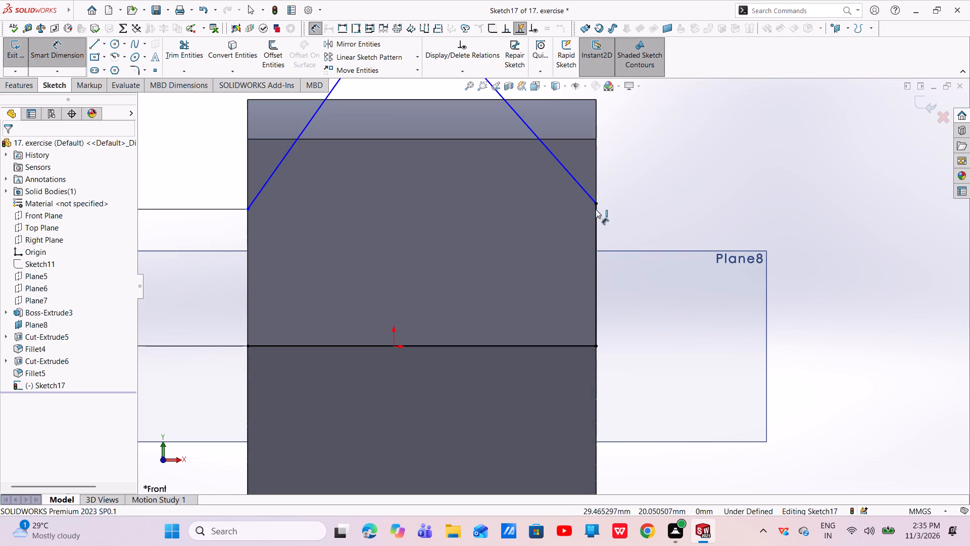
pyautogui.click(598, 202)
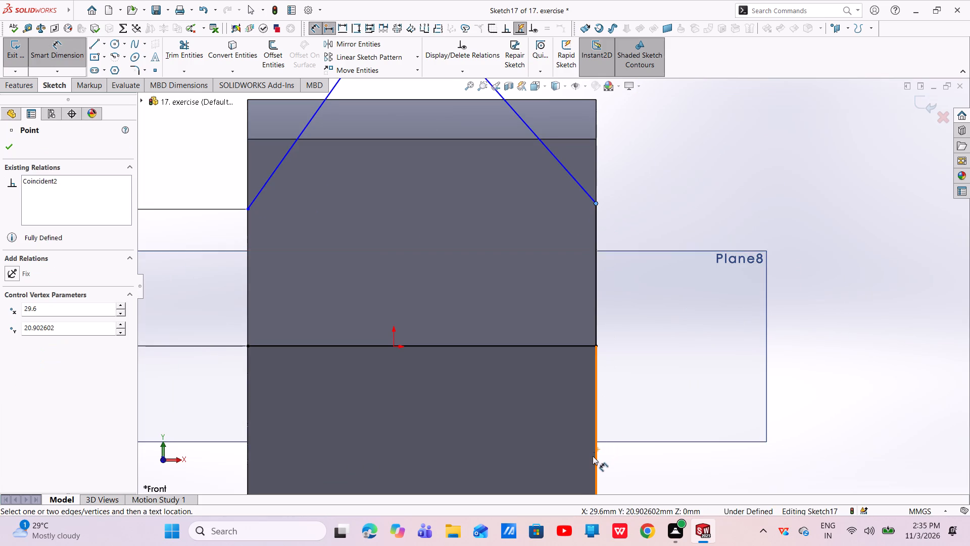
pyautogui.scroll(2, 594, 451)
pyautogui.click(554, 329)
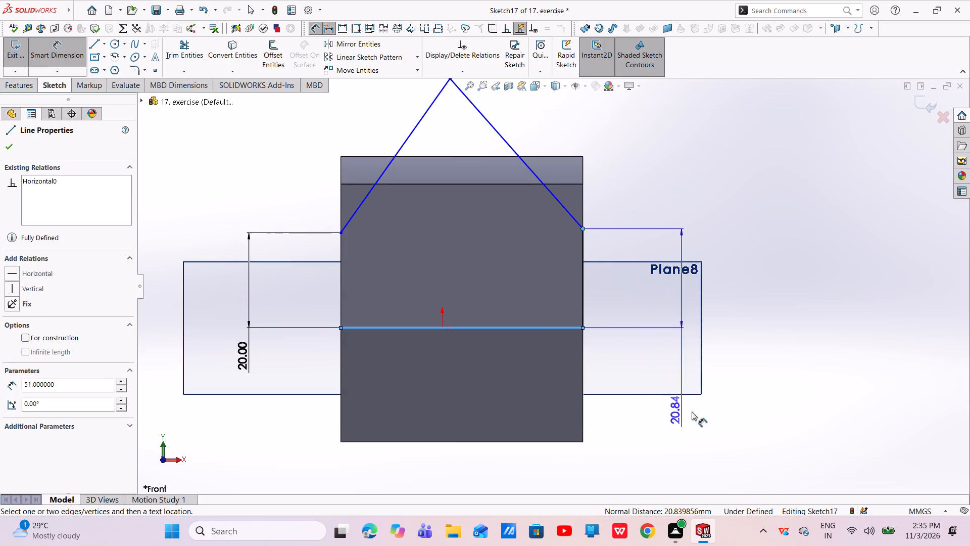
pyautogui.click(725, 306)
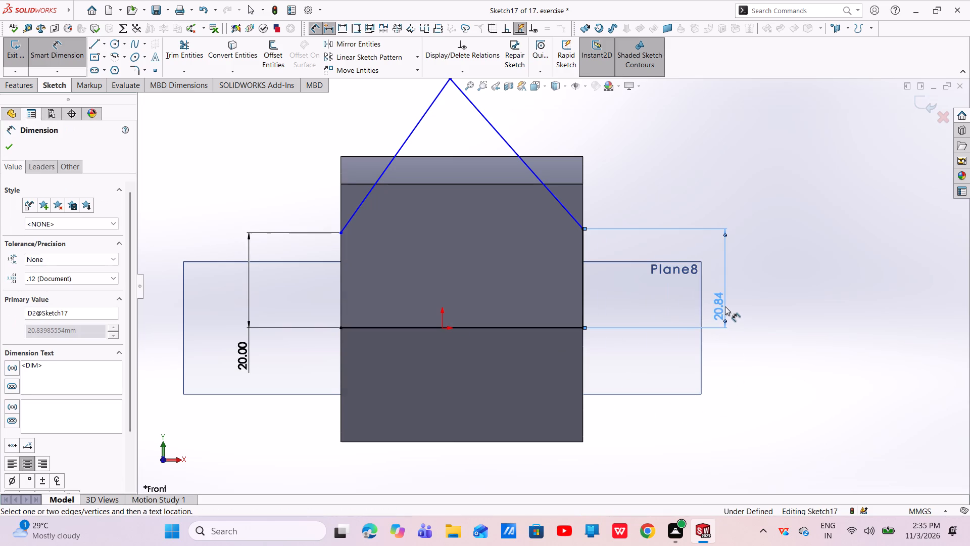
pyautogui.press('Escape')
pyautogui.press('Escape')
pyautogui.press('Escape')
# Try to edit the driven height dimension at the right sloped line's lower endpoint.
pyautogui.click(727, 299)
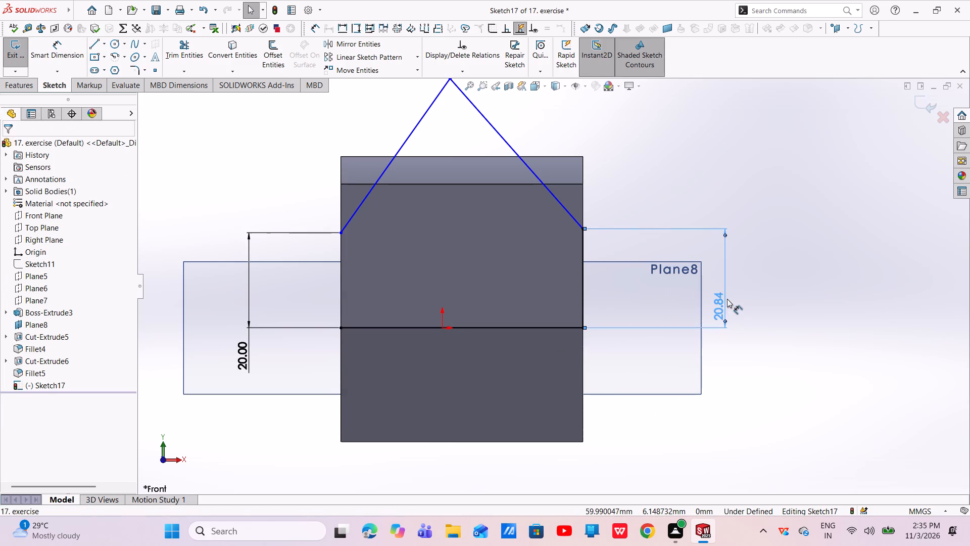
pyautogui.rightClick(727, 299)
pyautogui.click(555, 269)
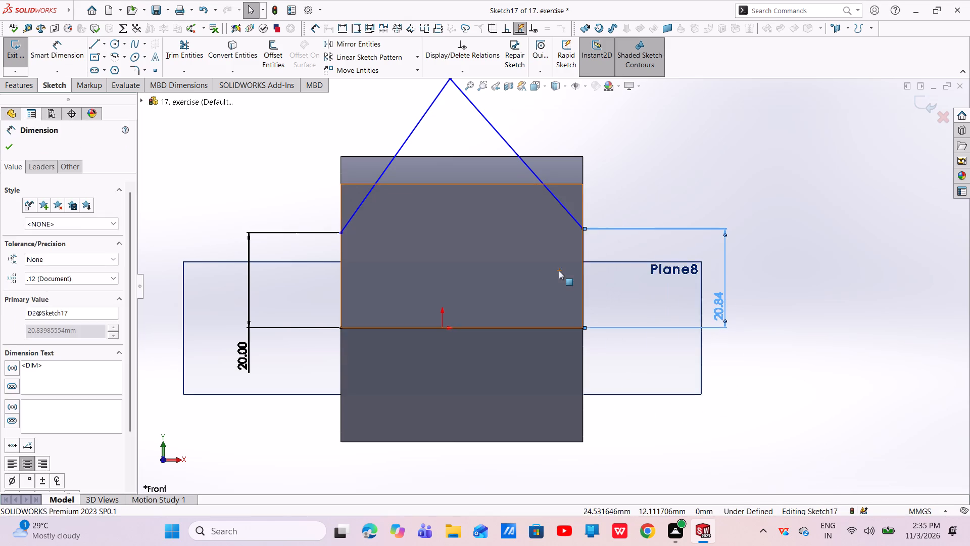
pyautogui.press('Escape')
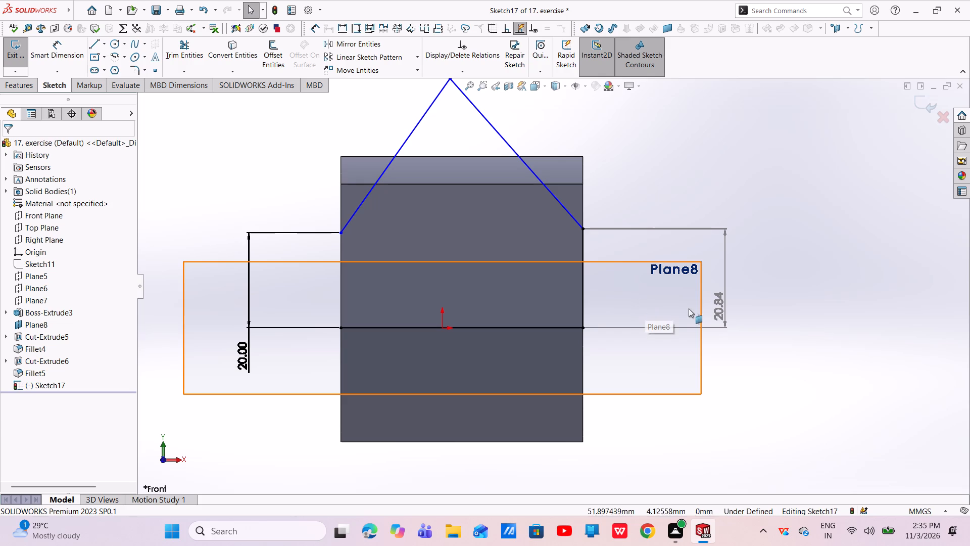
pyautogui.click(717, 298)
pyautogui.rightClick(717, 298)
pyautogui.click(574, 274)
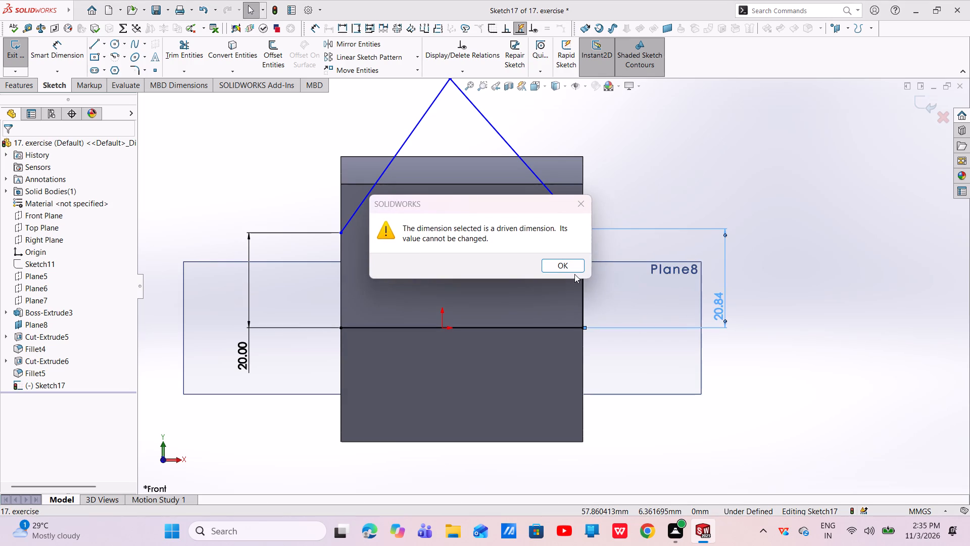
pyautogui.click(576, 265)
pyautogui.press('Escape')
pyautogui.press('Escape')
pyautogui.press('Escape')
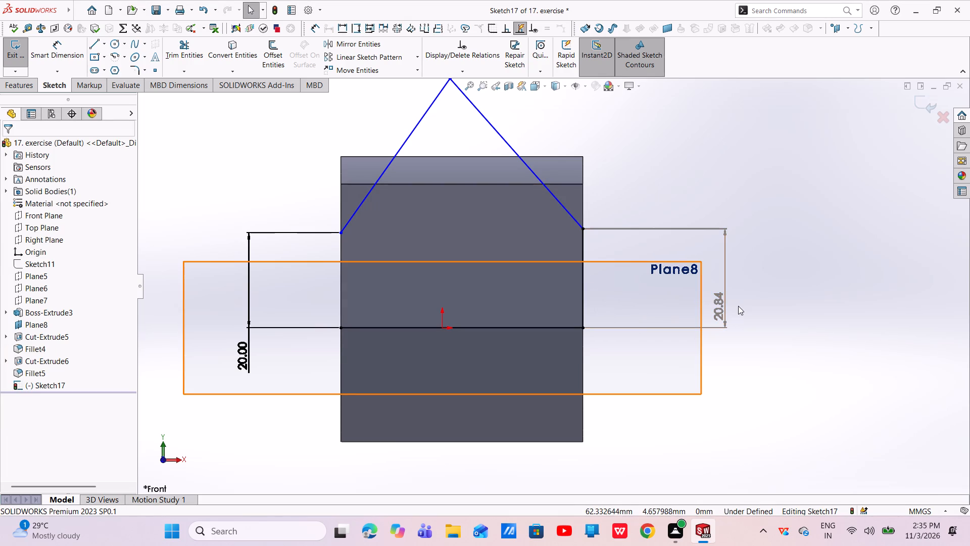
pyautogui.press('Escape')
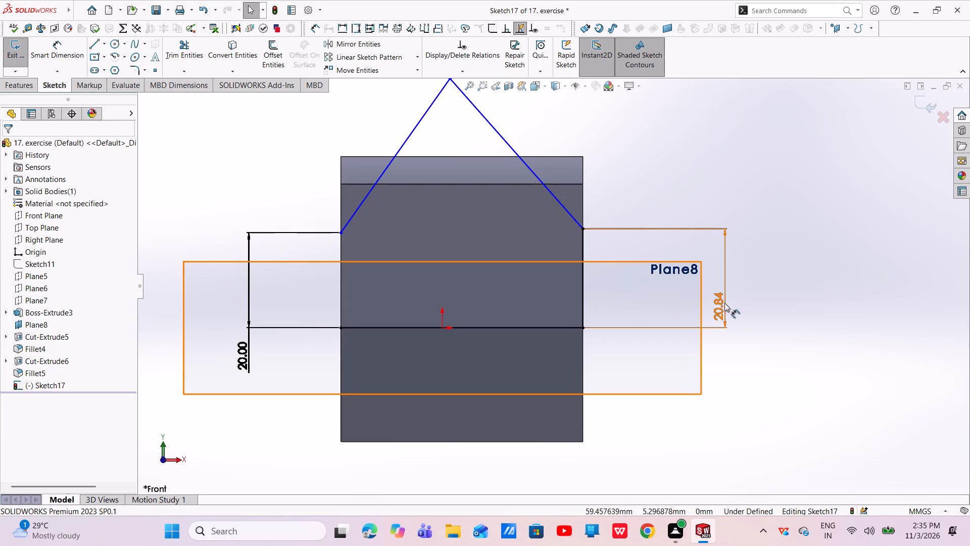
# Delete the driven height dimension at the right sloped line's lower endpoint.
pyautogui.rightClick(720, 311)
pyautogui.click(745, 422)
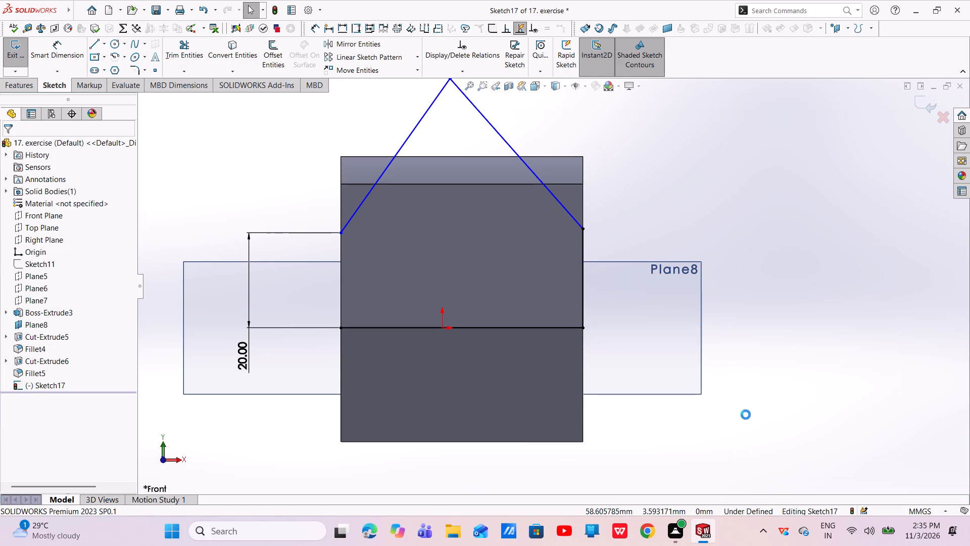
# Delete the coincident relation at the right sloped line's lower endpoint.
pyautogui.click(583, 229)
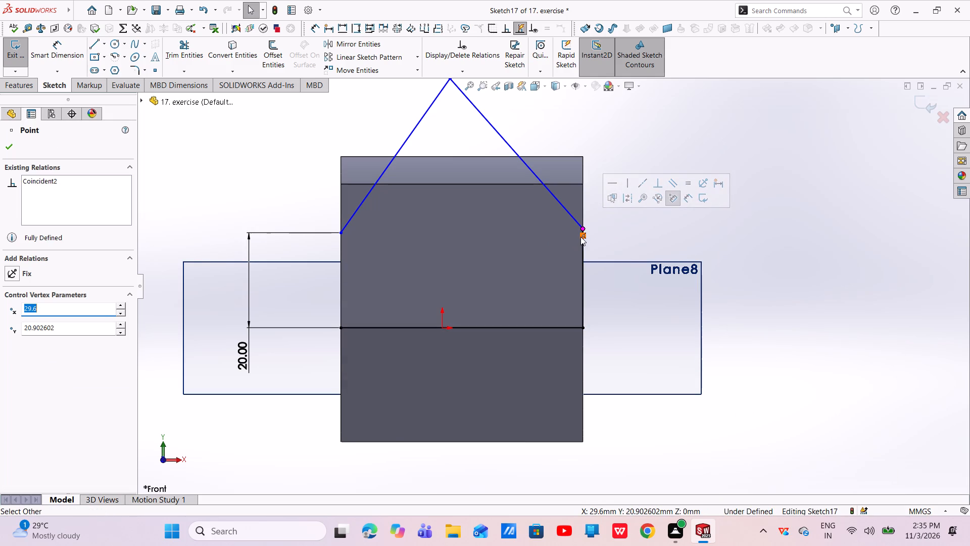
pyautogui.click(580, 237)
pyautogui.rightClick(580, 237)
pyautogui.click(622, 377)
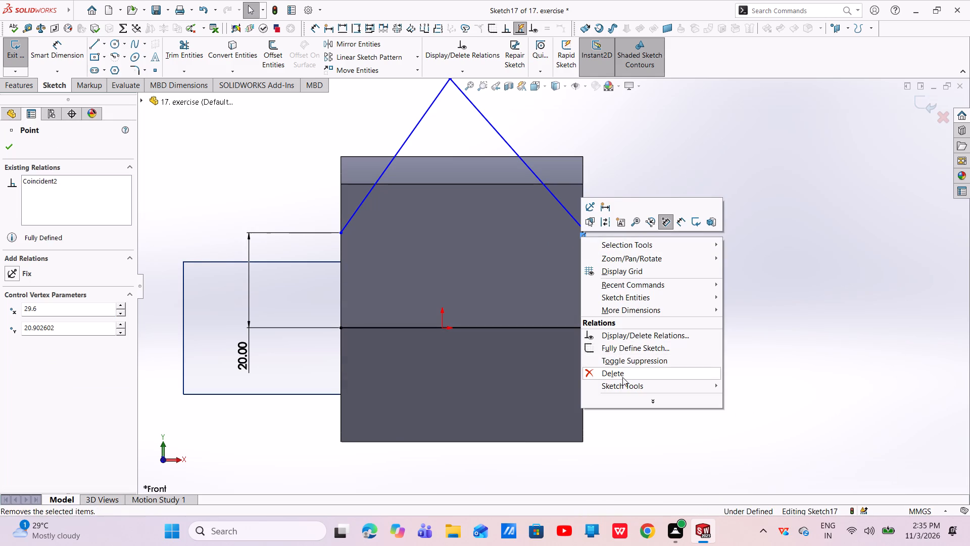
# Dimension the right sloped line's lower endpoint 23 mm above the horizontal sketch line.
pyautogui.click(53, 65)
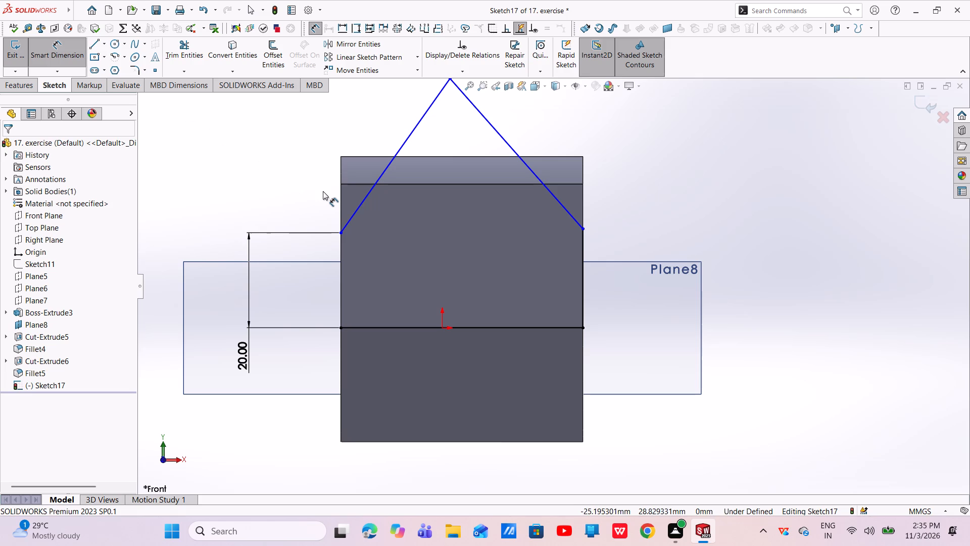
pyautogui.click(583, 229)
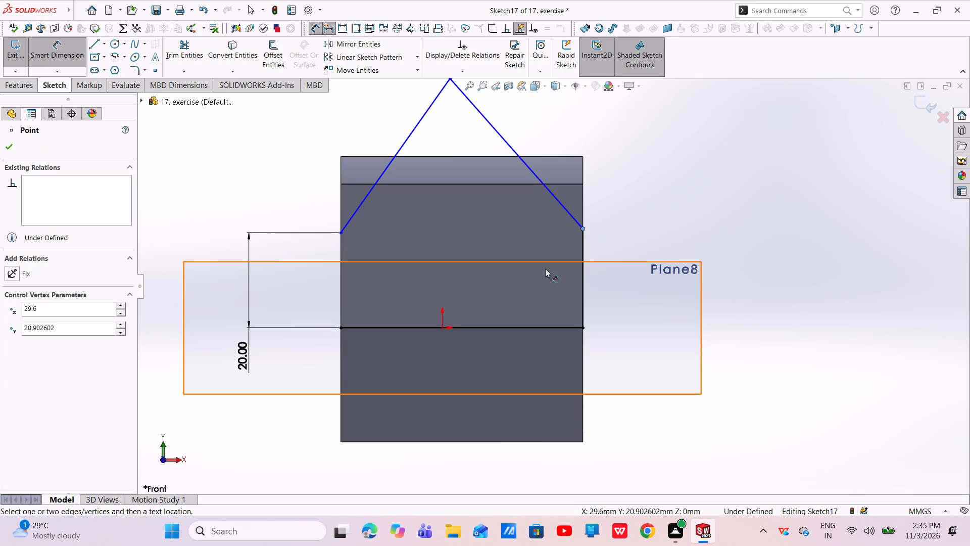
pyautogui.click(532, 329)
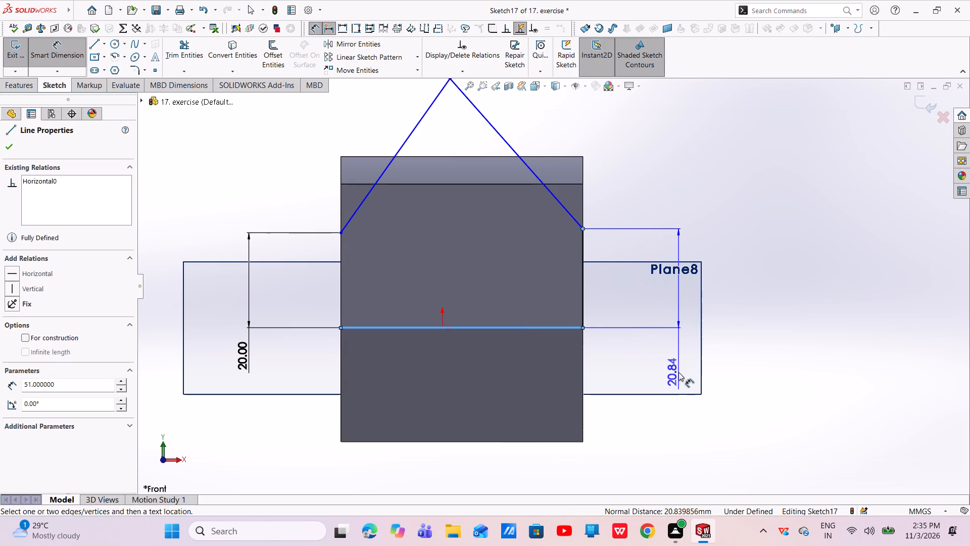
pyautogui.click(763, 297)
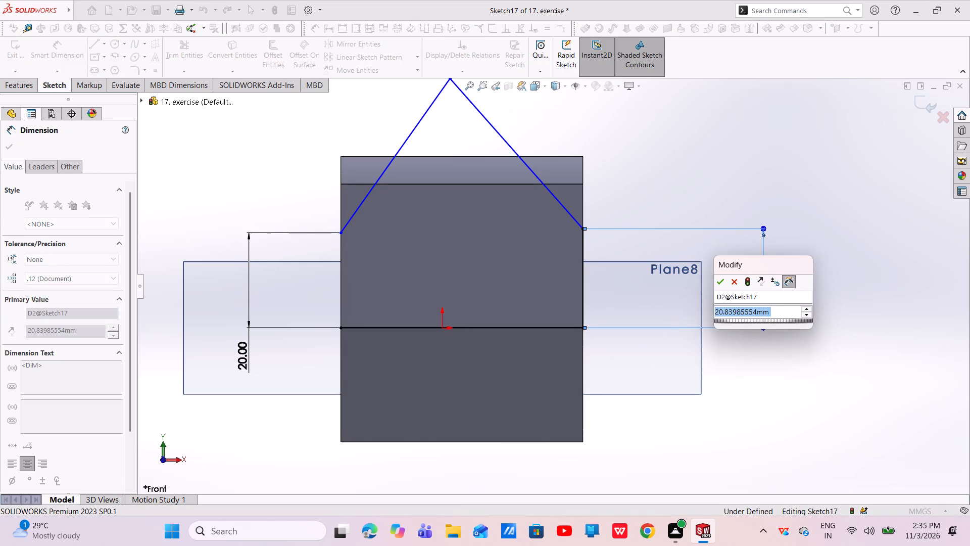
pyautogui.press('BackSpace')
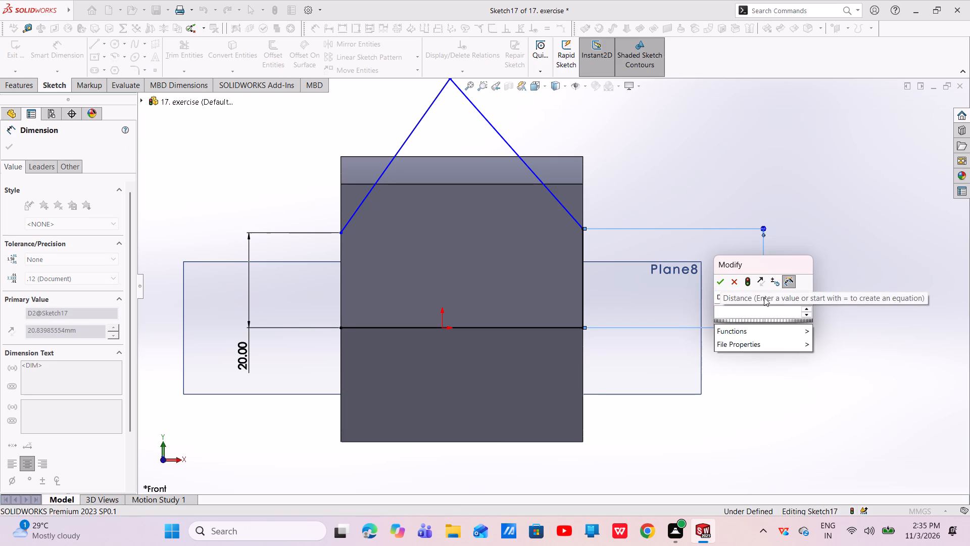
pyautogui.write('23')
pyautogui.press('Return')
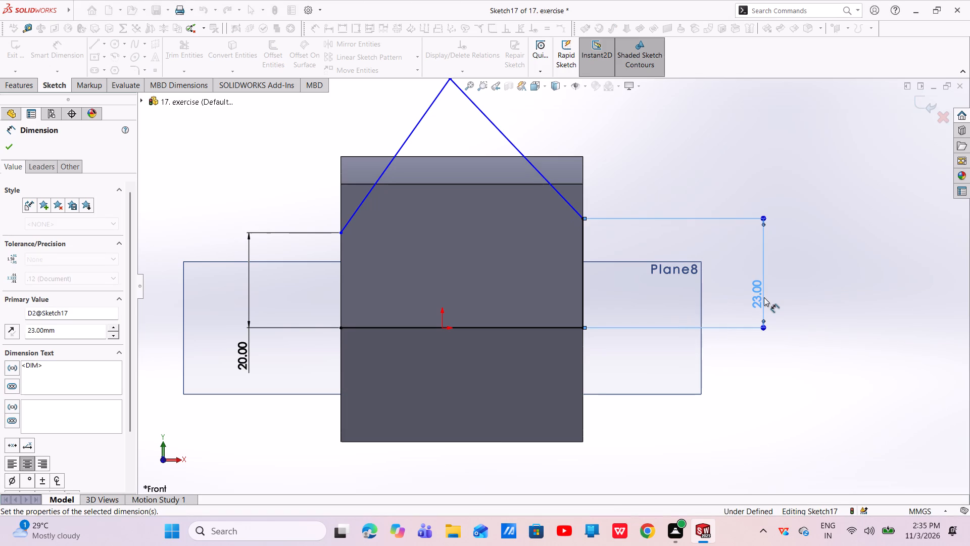
pyautogui.click(14, 146)
# Dimension the angle between the right sloped line and the horizontal sketch line as 42°.
pyautogui.click(71, 52)
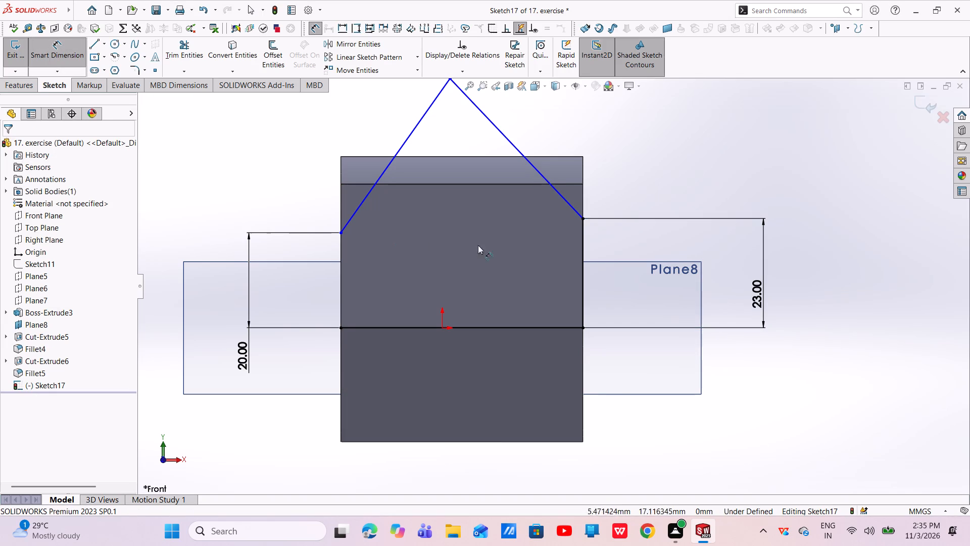
pyautogui.click(563, 199)
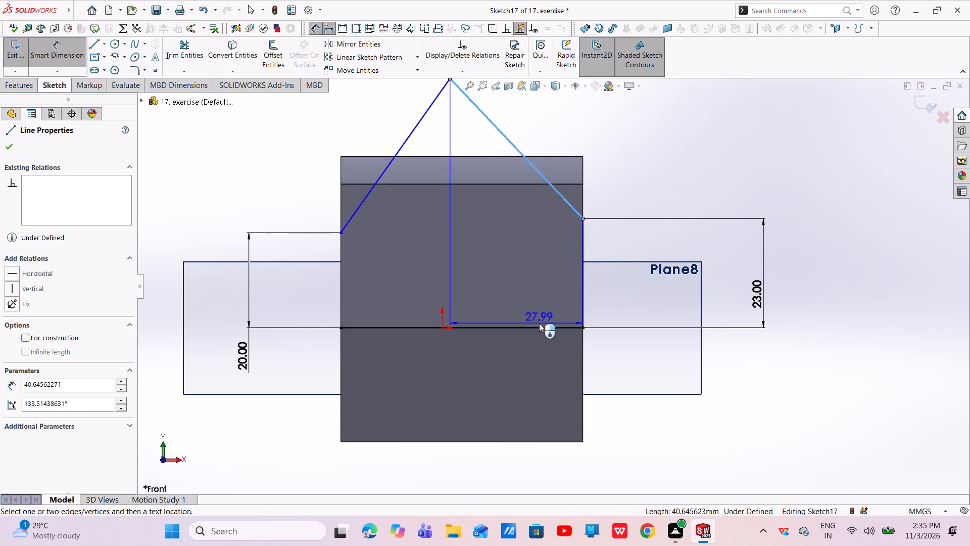
pyautogui.click(538, 327)
pyautogui.click(544, 262)
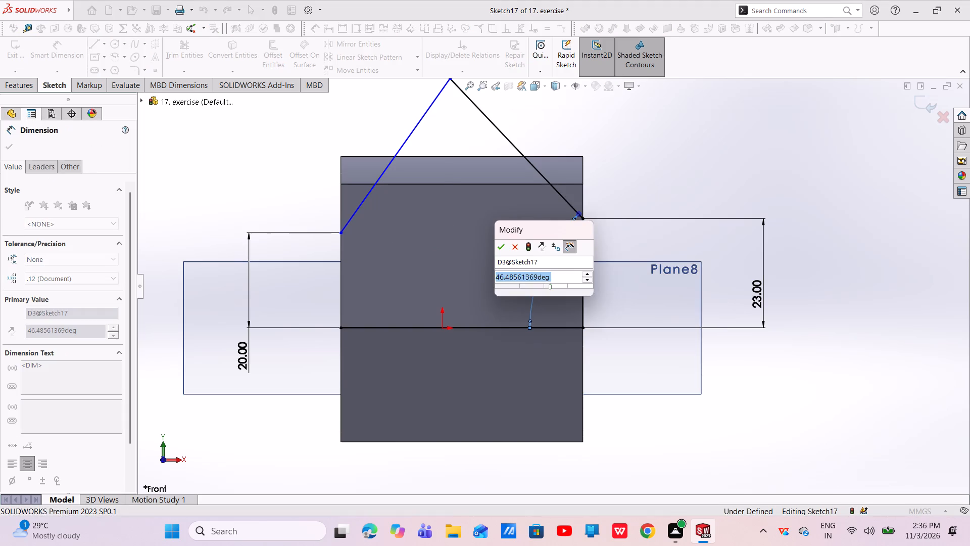
pyautogui.press('BackSpace')
pyautogui.write('42')
pyautogui.press('Return')
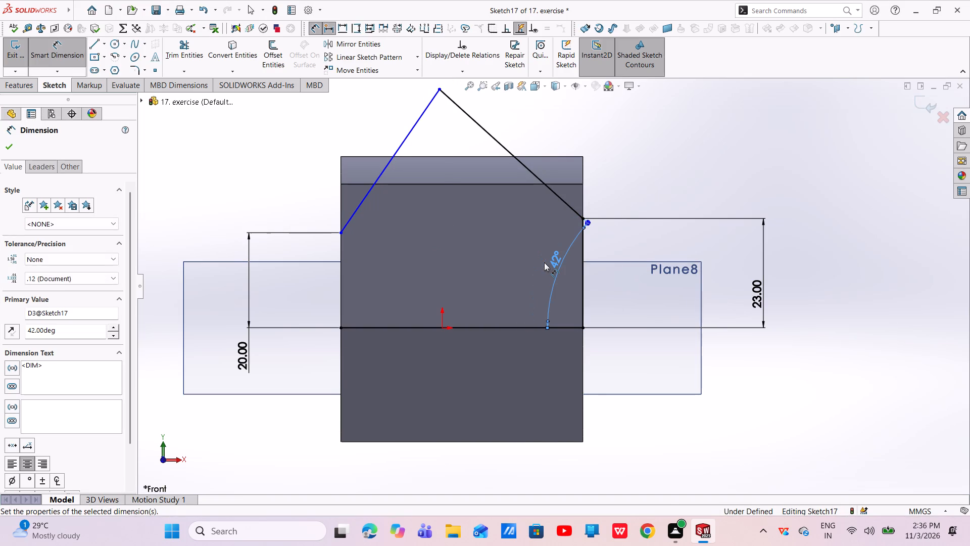
# Dimension the angle between the left sloped line and the body's left vertical edge as 32°.
pyautogui.click(372, 188)
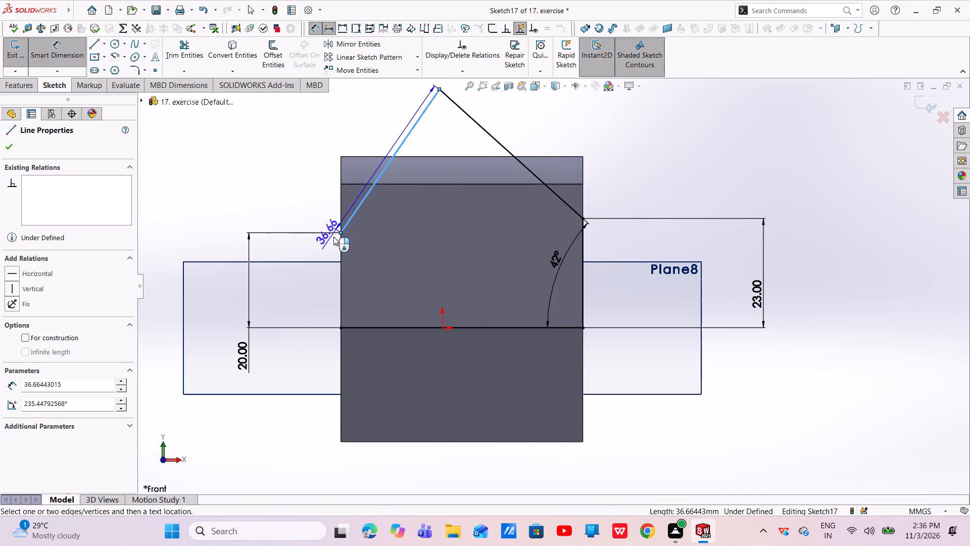
pyautogui.click(341, 247)
pyautogui.click(356, 142)
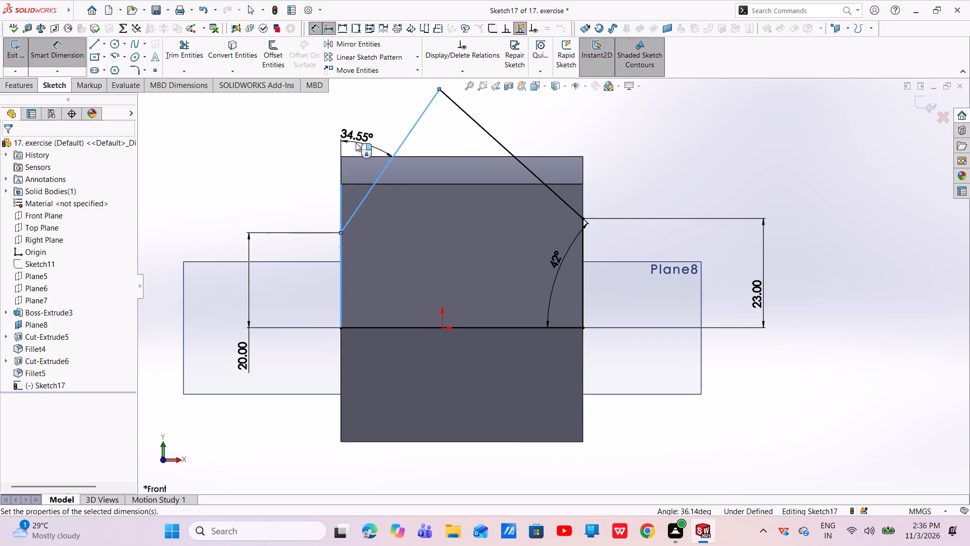
pyautogui.press('BackSpace')
pyautogui.press('3')
pyautogui.press('2')
pyautogui.press('Return')
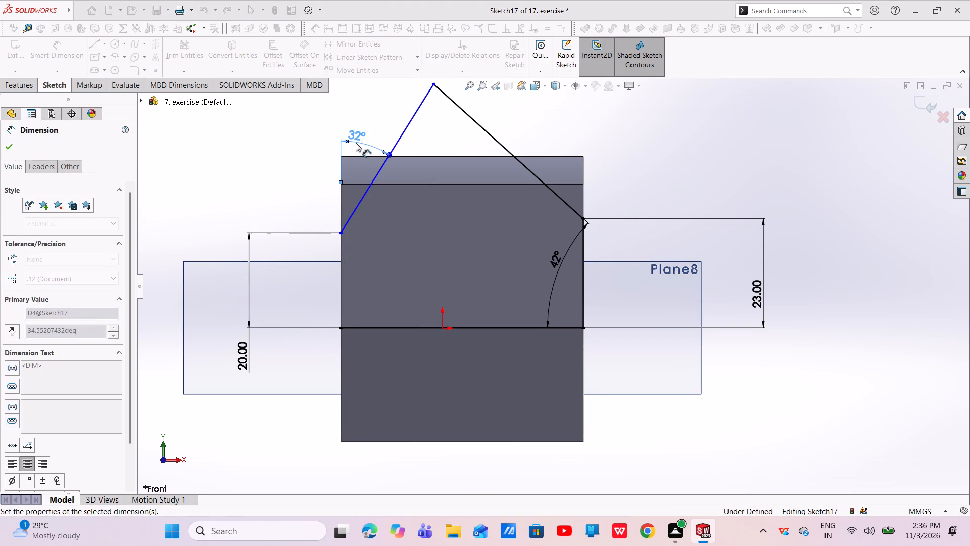
pyautogui.click(7, 148)
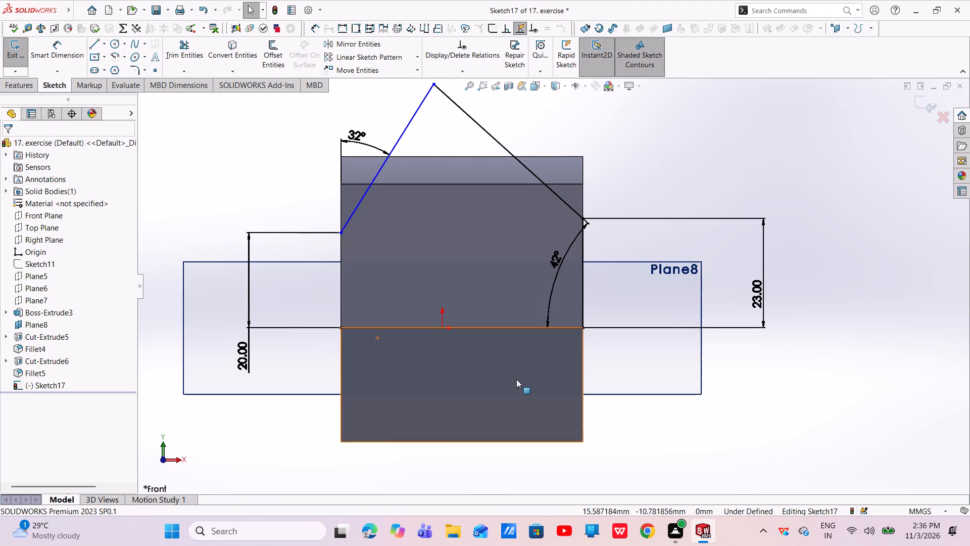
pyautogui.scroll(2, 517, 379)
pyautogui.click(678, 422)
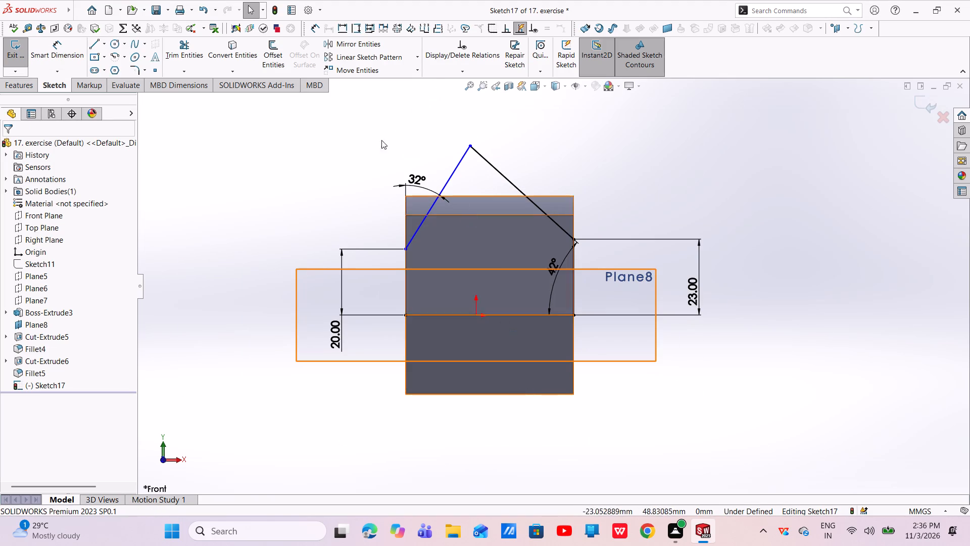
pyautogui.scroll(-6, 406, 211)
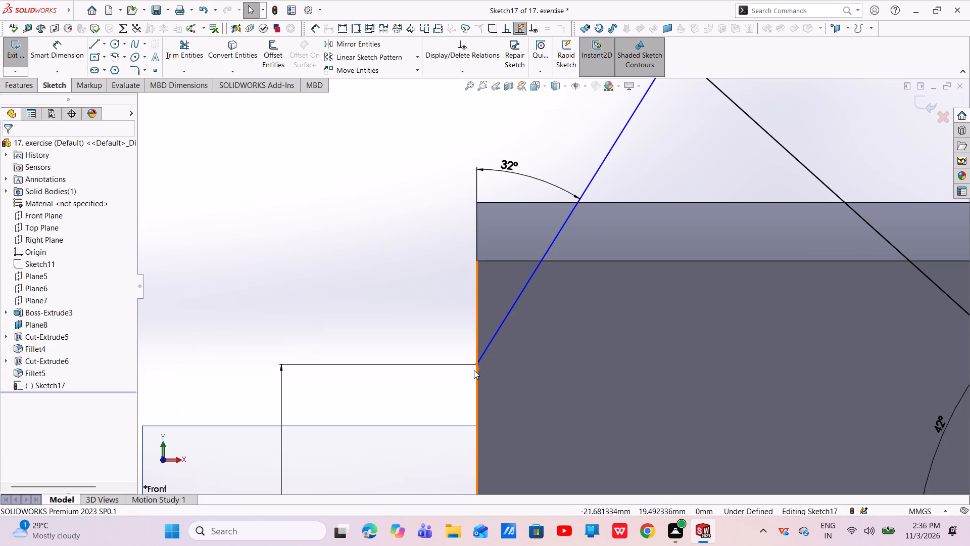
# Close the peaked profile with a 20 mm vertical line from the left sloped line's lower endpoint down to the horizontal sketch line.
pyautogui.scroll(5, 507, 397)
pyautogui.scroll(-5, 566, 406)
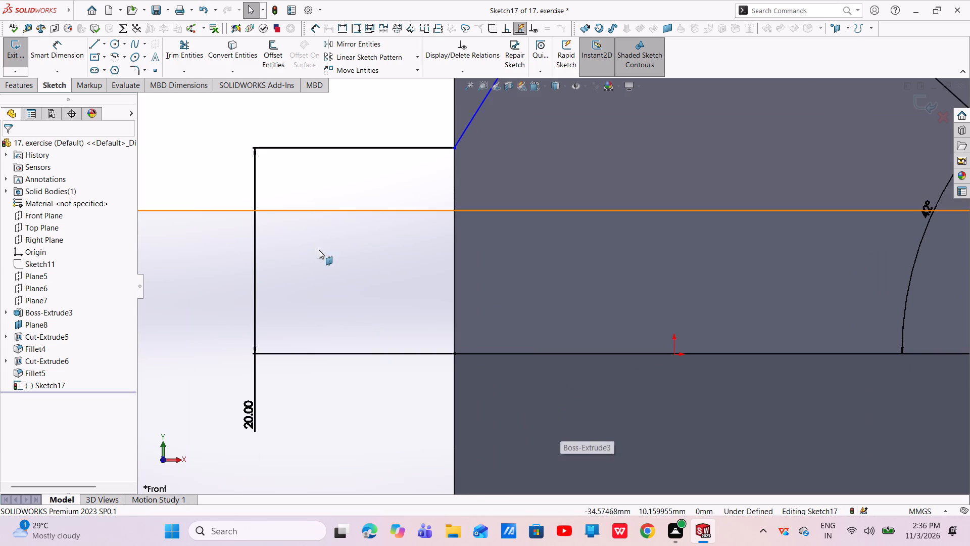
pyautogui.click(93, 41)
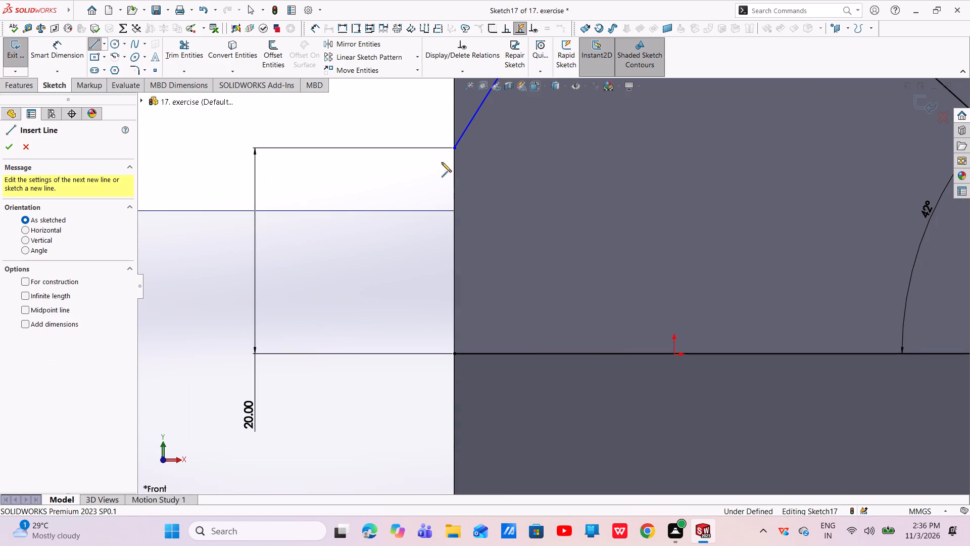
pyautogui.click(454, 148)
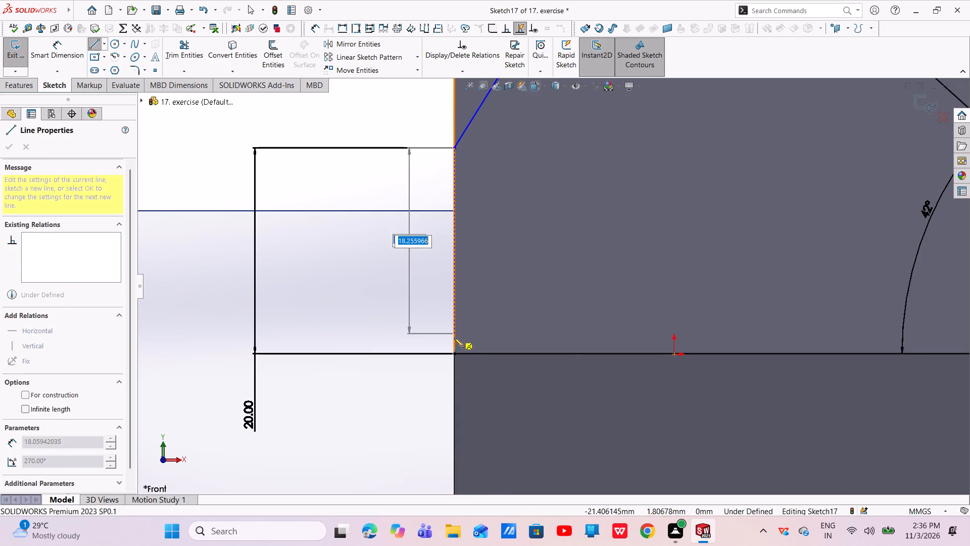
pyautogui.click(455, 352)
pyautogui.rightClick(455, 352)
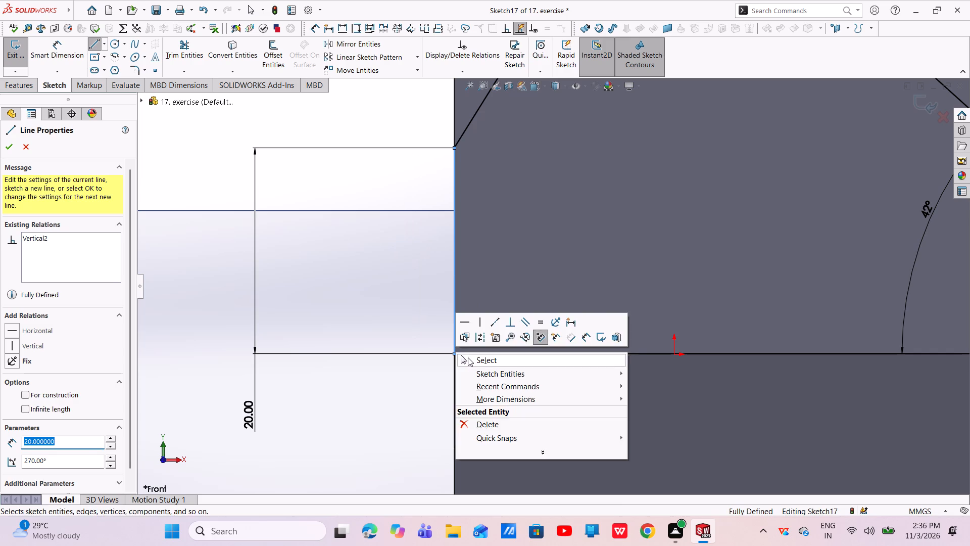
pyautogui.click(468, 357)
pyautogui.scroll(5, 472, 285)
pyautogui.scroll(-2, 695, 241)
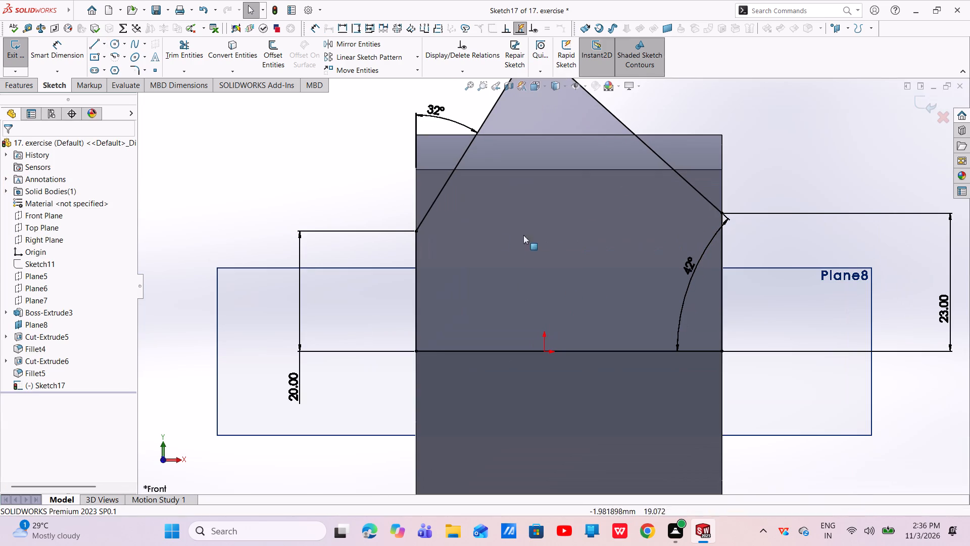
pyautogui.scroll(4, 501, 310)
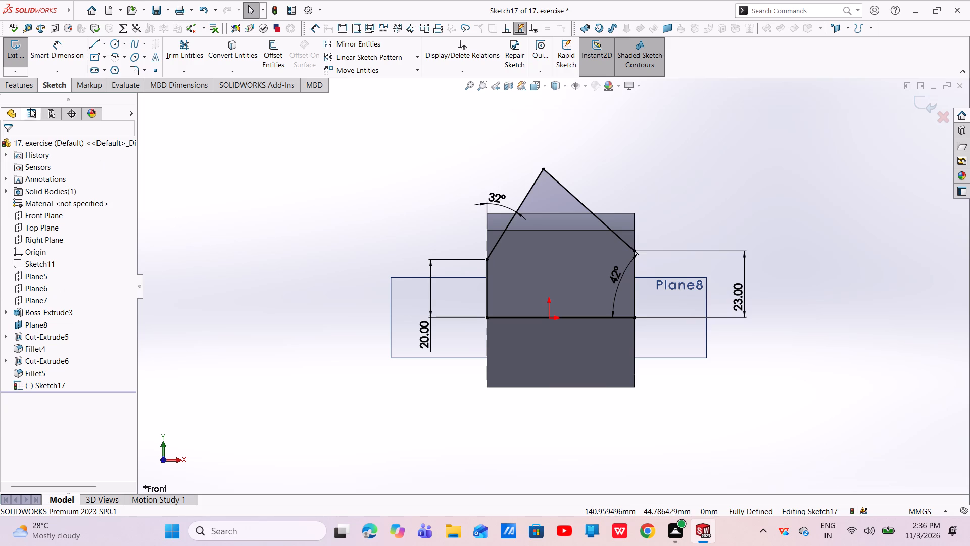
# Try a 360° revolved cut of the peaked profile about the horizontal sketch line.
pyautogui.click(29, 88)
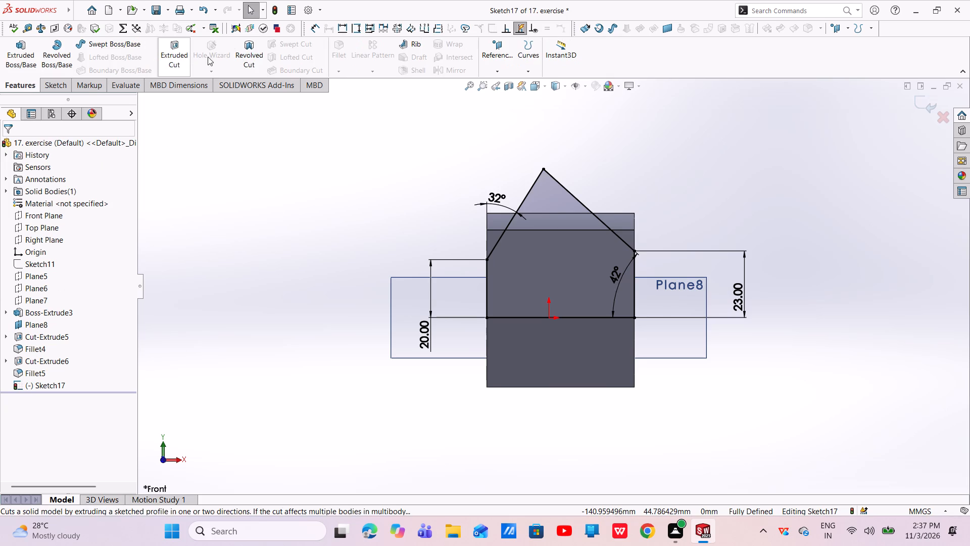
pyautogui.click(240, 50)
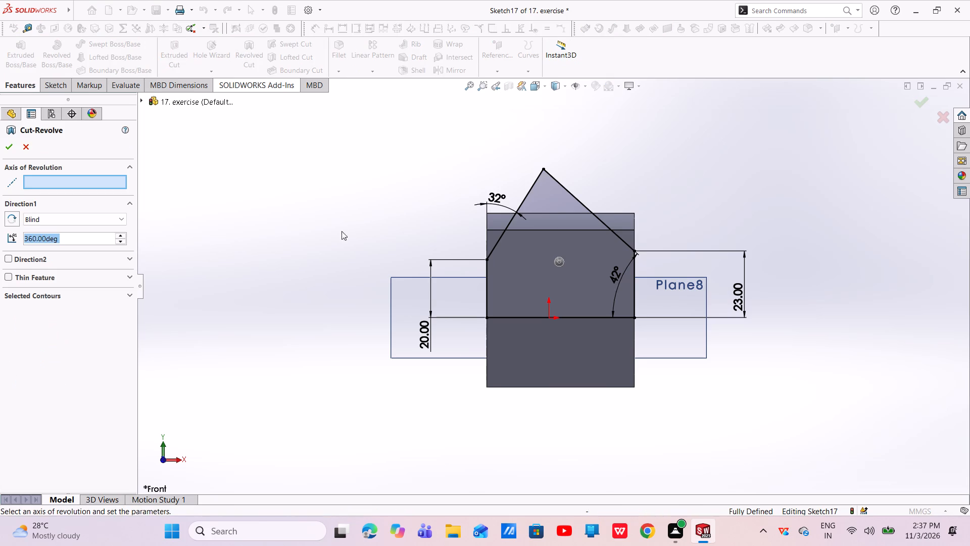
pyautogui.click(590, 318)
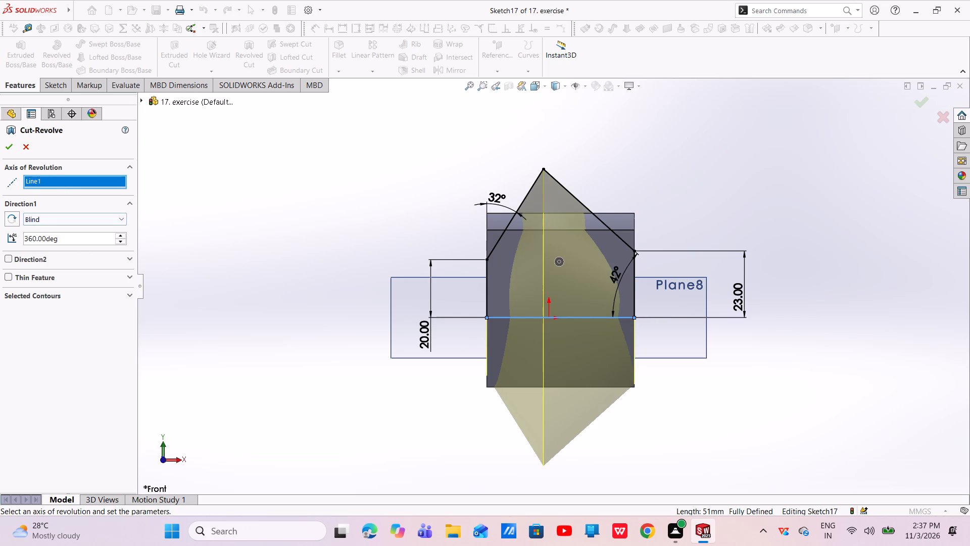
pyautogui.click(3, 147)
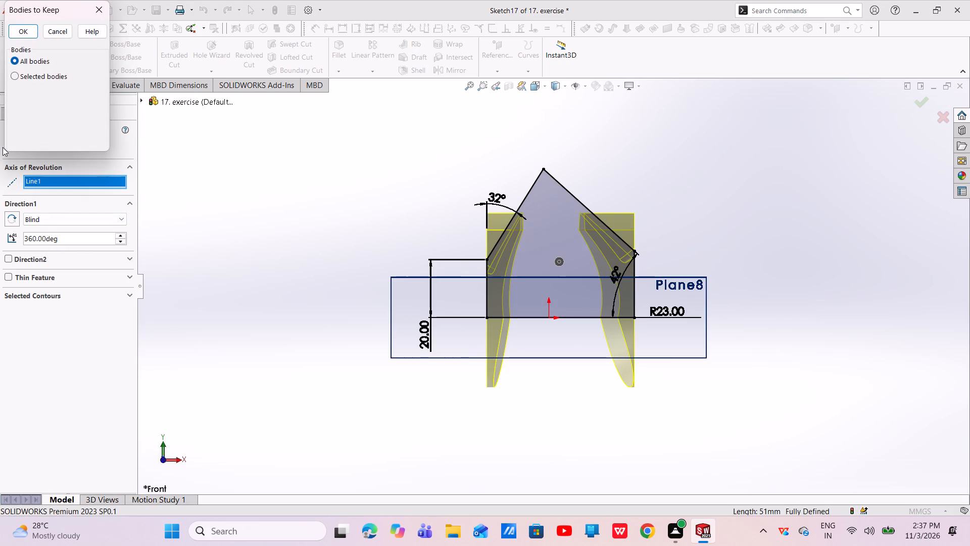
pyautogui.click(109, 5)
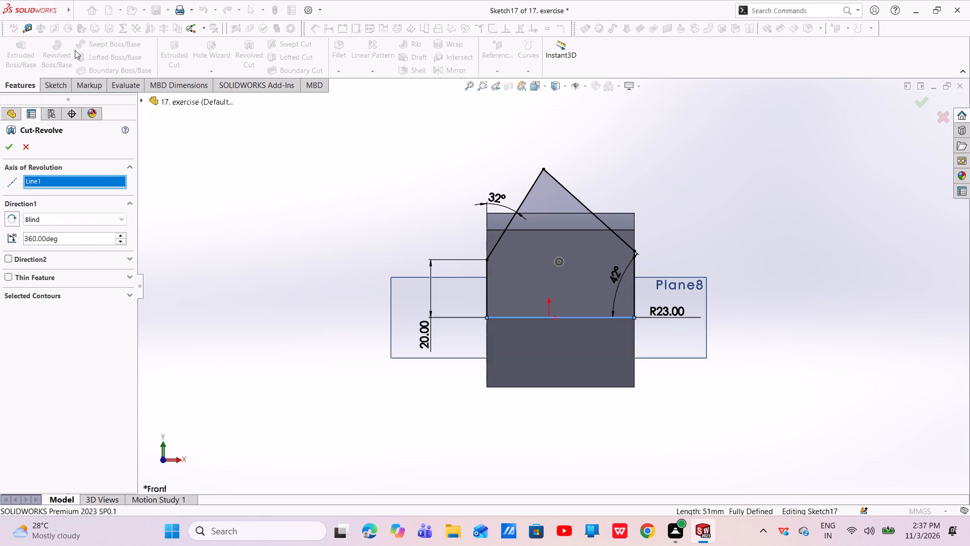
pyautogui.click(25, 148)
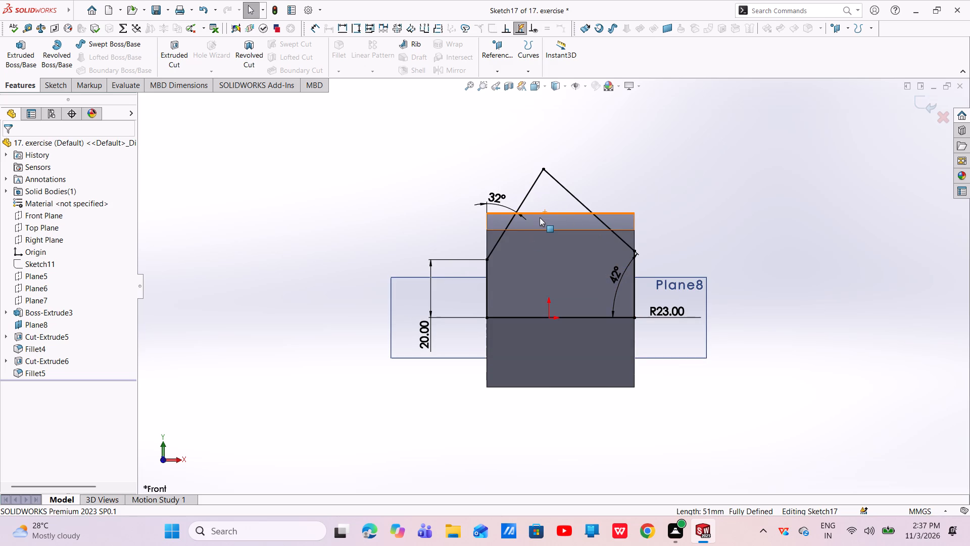
# Undo the peaked profile's dimensions, relations and lines back to an empty sketch.
pyautogui.hotkey('ctrl', 'z')
pyautogui.hotkey('ctrl', 'z')
pyautogui.hotkey('ctrl', 'z')
pyautogui.hotkey('ctrl', 'z')
pyautogui.hotkey('ctrl', 'z')
pyautogui.hotkey('ctrl', 'z')
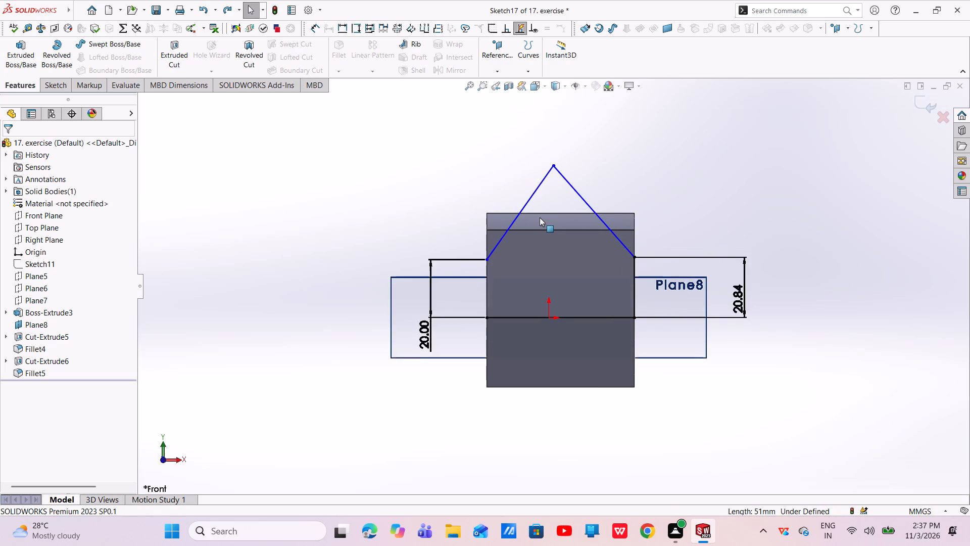
pyautogui.hotkey('ctrl', 'z')
pyautogui.hotkey('ctrl', 'z')
pyautogui.hotkey('ctrl', 'z')
pyautogui.hotkey('ctrl', 'z')
pyautogui.hotkey('ctrl', 'z')
pyautogui.hotkey('ctrl', 'z')
pyautogui.hotkey('ctrl', 'z')
pyautogui.hotkey('ctrl', 'z')
pyautogui.hotkey('ctrl', 'z')
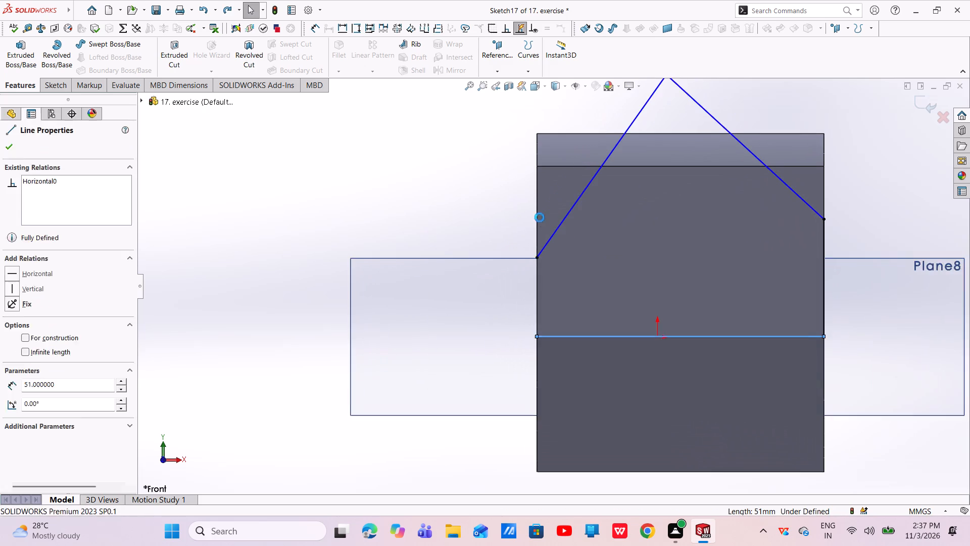
pyautogui.hotkey('ctrl', 'z')
pyautogui.press('z')
pyautogui.hotkey('ctrl', 'z')
pyautogui.hotkey('ctrl', 'z')
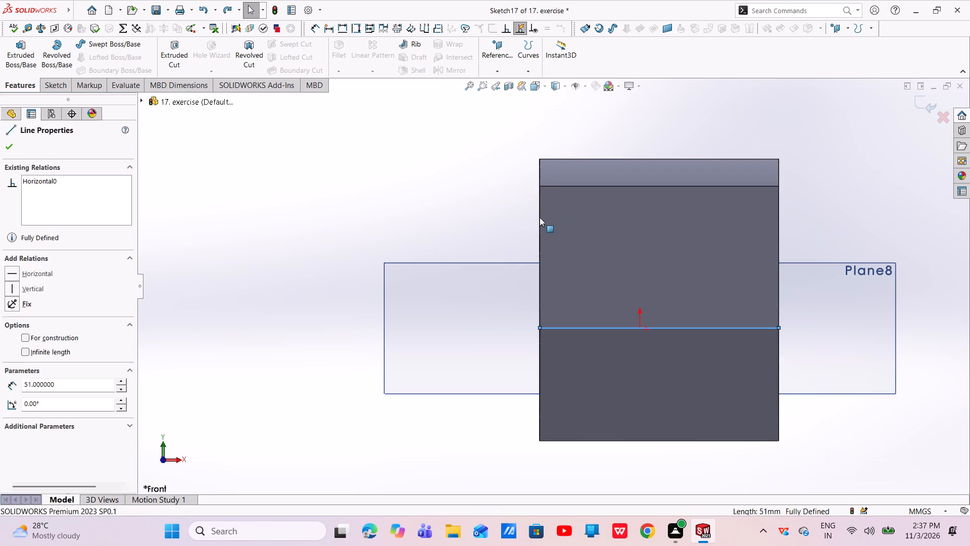
# Sketch a closed five-sided profile from the origin, about 26 mm wide and 16 mm high, with a sloped corner farthest from the origin.
pyautogui.moveTo(834, 343); pyautogui.dragTo(728, 346, button='middle')
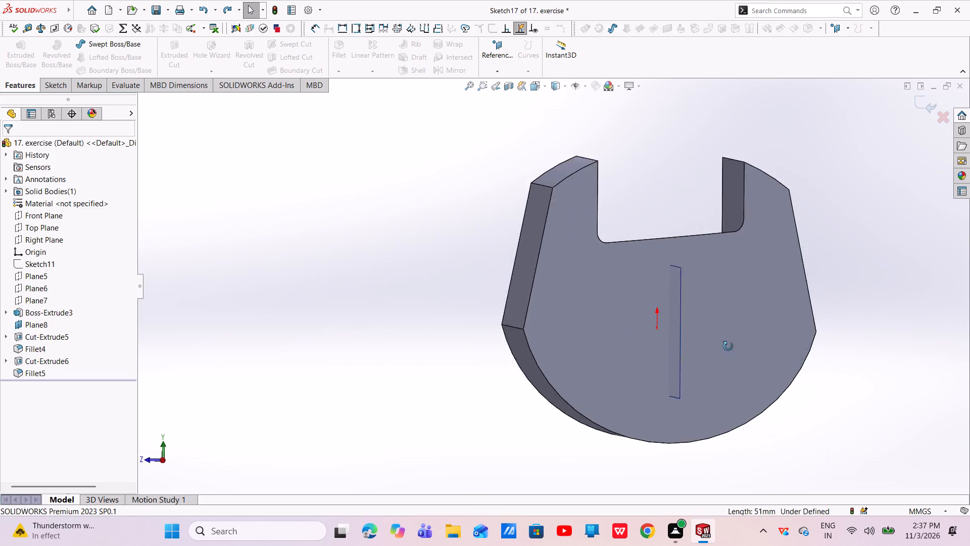
pyautogui.moveTo(728, 346); pyautogui.dragTo(737, 400, button='middle')
pyautogui.scroll(-1, 682, 336)
pyautogui.moveTo(682, 336); pyautogui.dragTo(761, 313, button='middle')
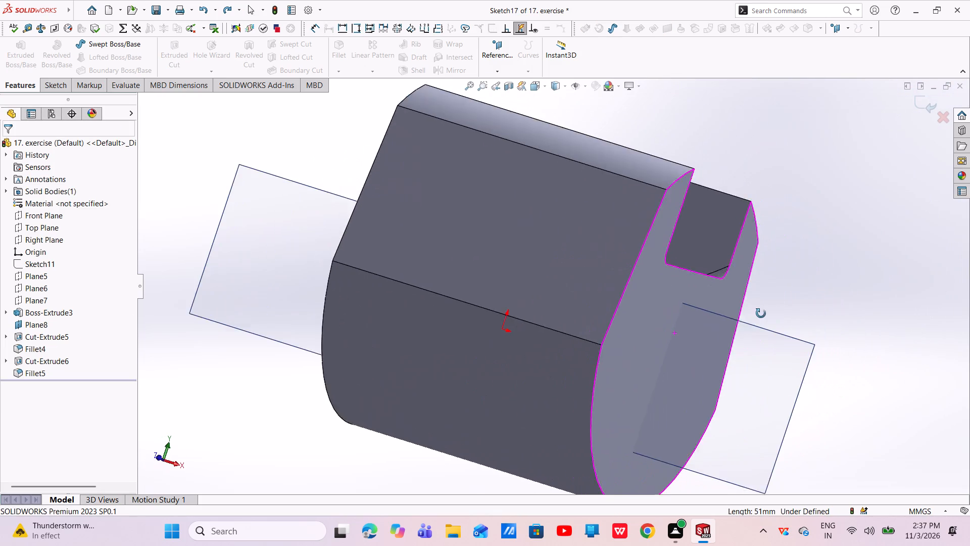
pyautogui.moveTo(761, 313); pyautogui.dragTo(769, 310, button='middle')
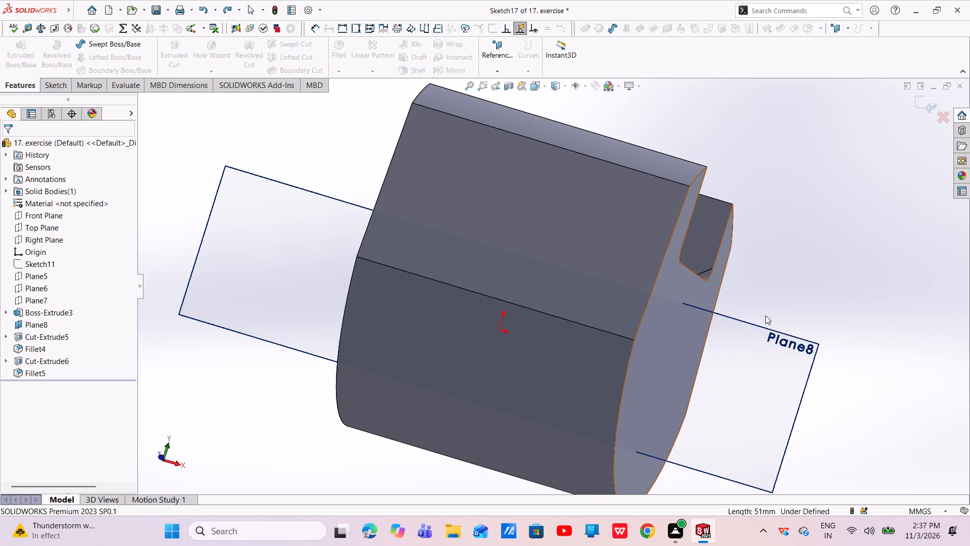
pyautogui.click(764, 374)
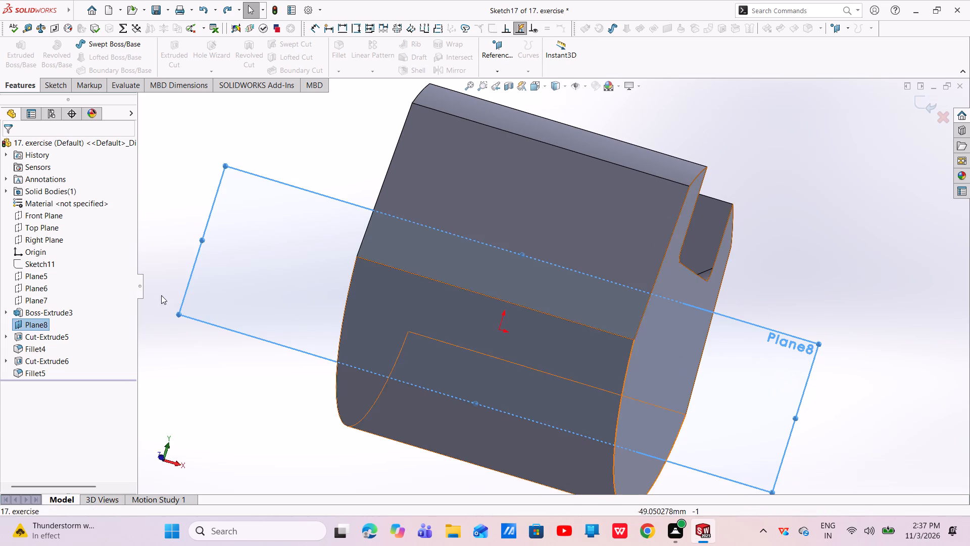
pyautogui.rightClick(51, 321)
pyautogui.click(106, 307)
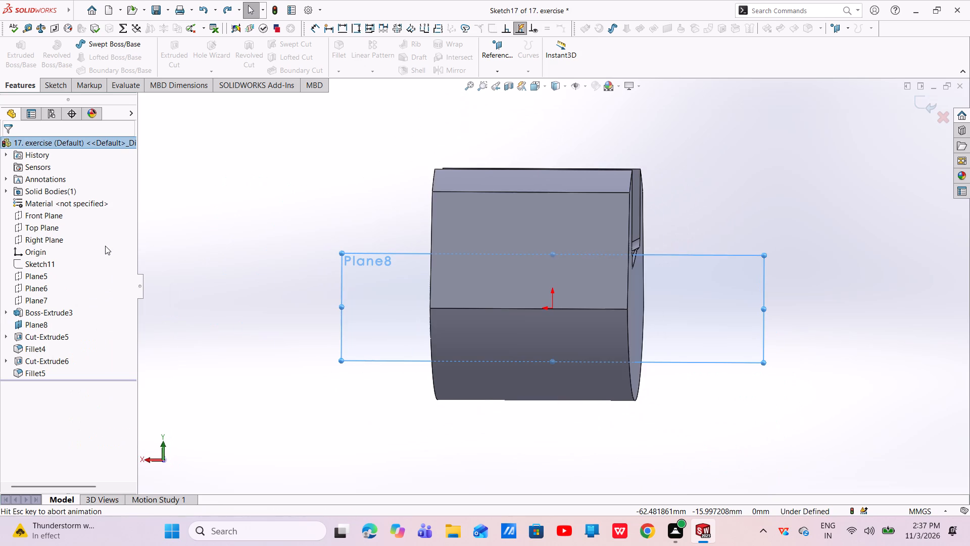
pyautogui.rightClick(50, 327)
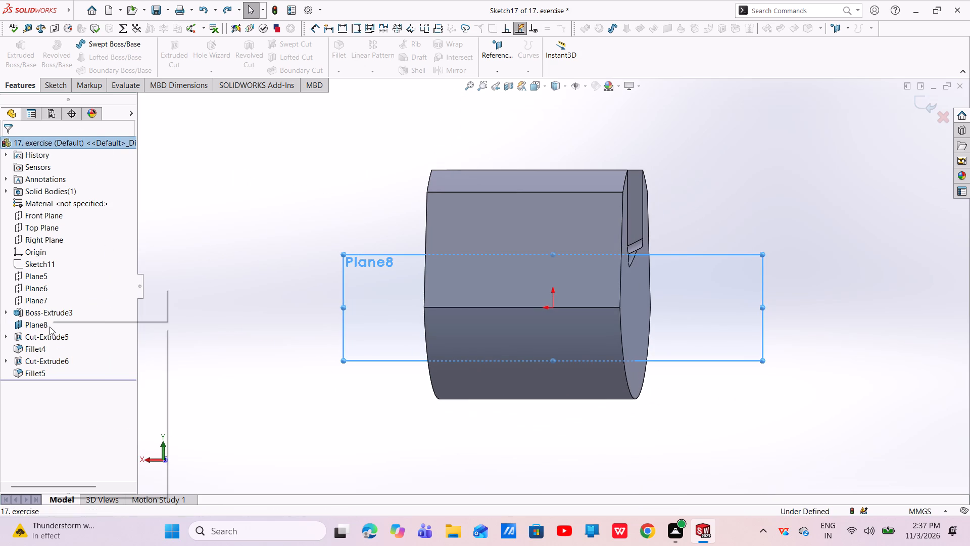
pyautogui.click(106, 313)
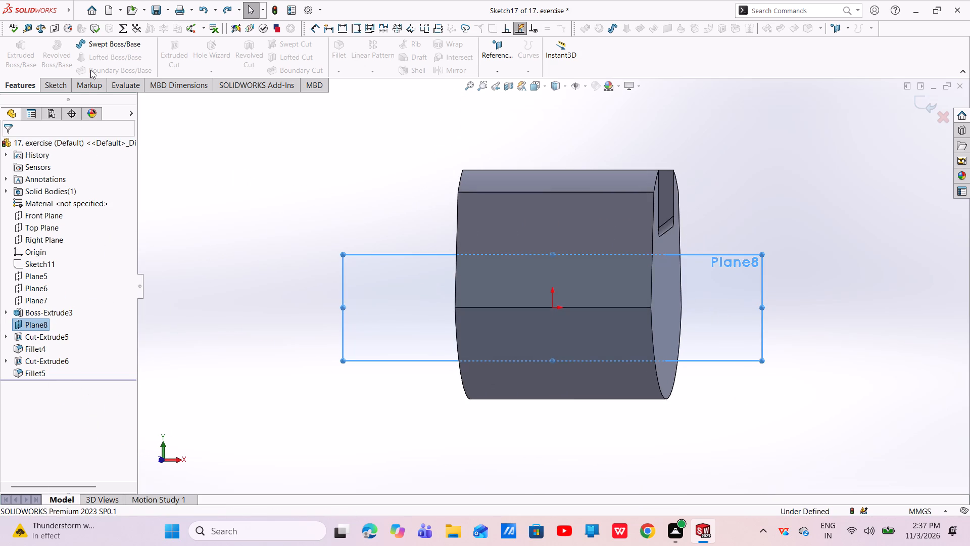
pyautogui.click(55, 82)
pyautogui.click(93, 43)
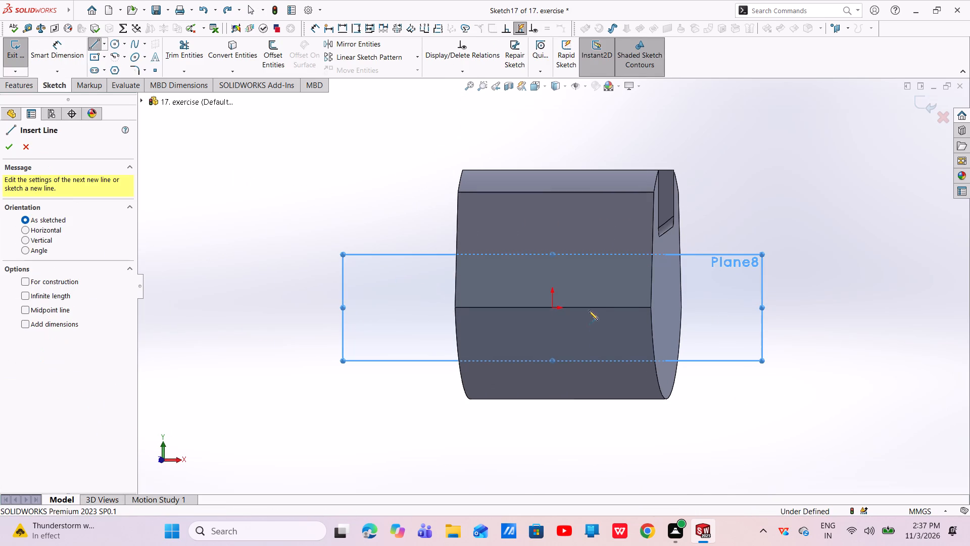
pyautogui.scroll(-4, 588, 308)
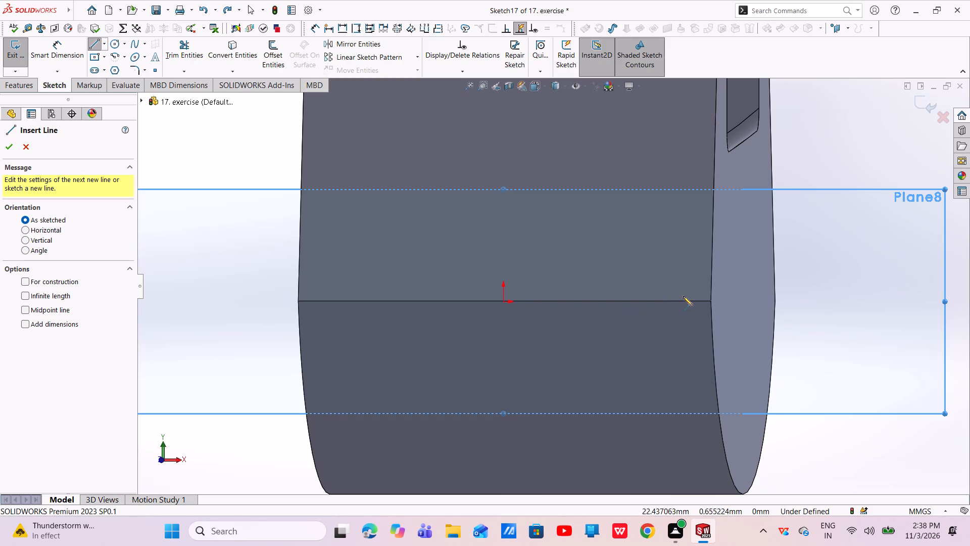
pyautogui.click(504, 302)
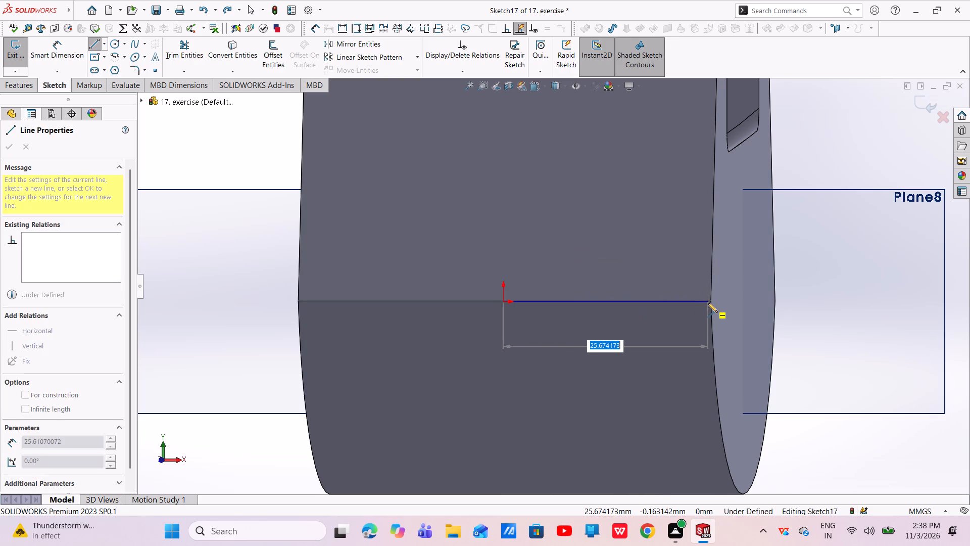
pyautogui.click(711, 302)
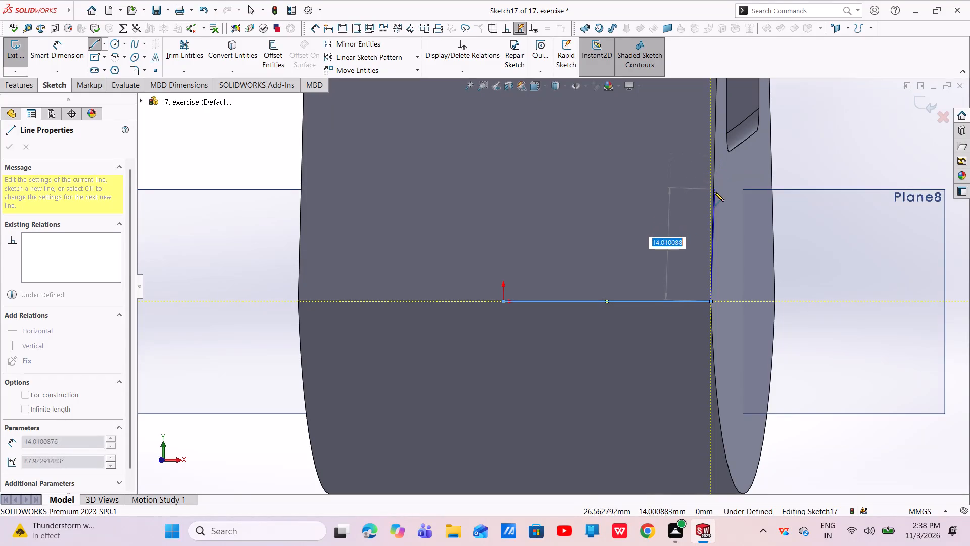
pyautogui.click(713, 207)
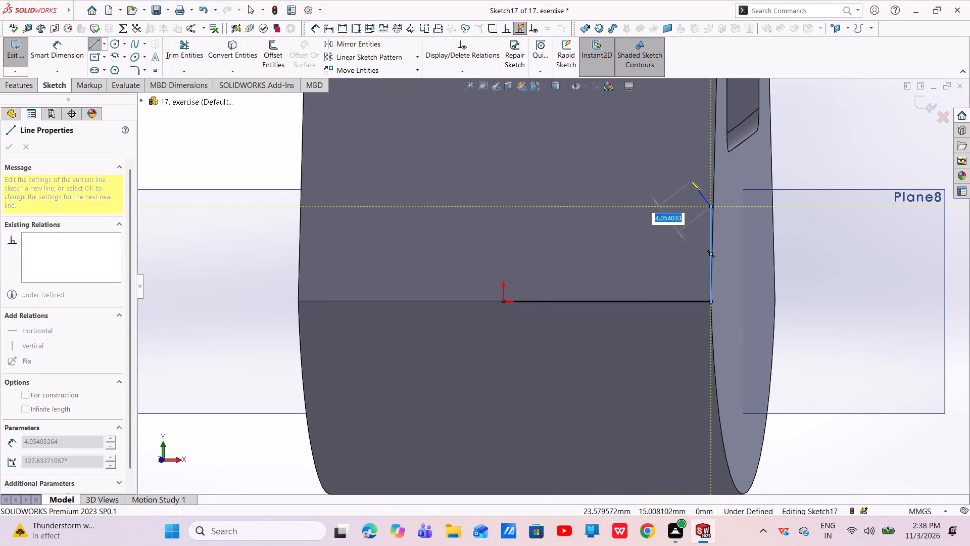
pyautogui.click(687, 178)
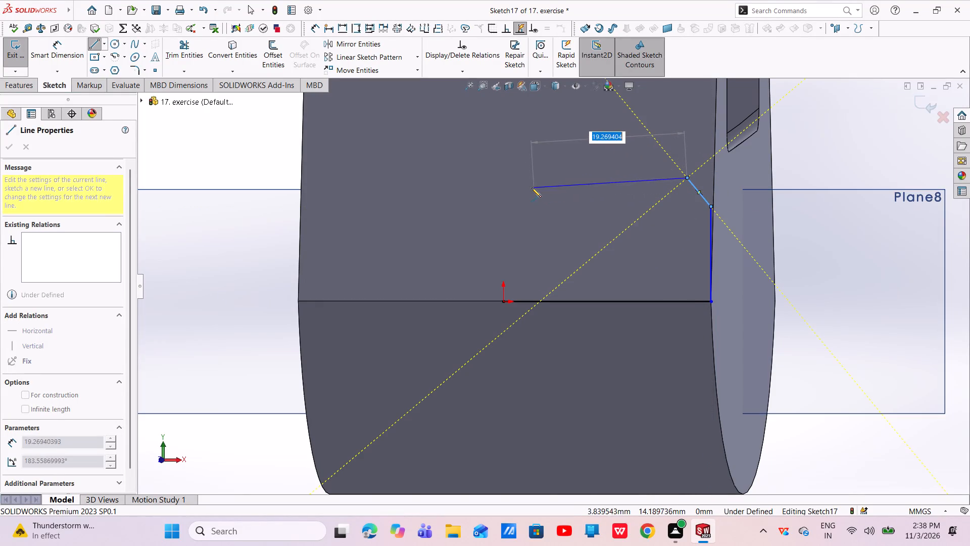
pyautogui.click(500, 172)
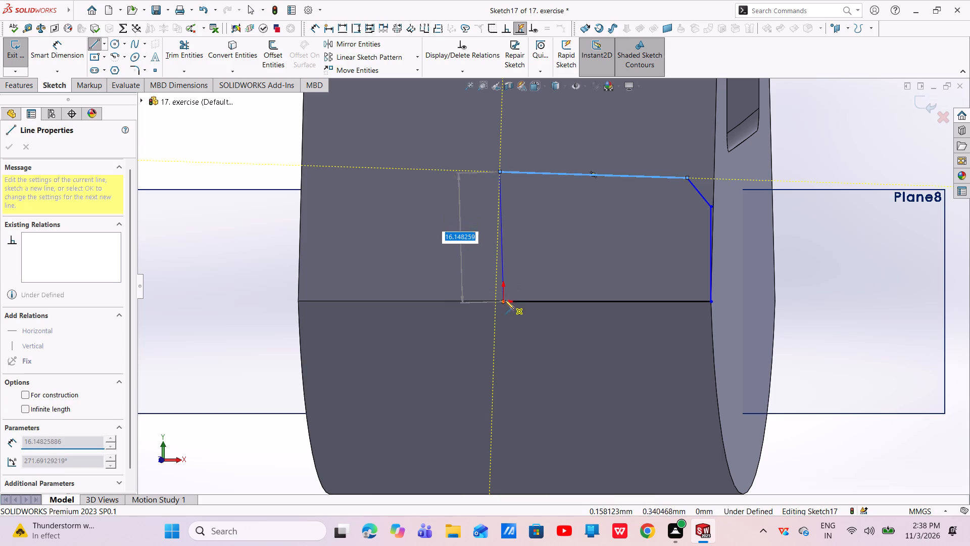
pyautogui.click(504, 300)
pyautogui.rightClick(504, 300)
pyautogui.click(516, 307)
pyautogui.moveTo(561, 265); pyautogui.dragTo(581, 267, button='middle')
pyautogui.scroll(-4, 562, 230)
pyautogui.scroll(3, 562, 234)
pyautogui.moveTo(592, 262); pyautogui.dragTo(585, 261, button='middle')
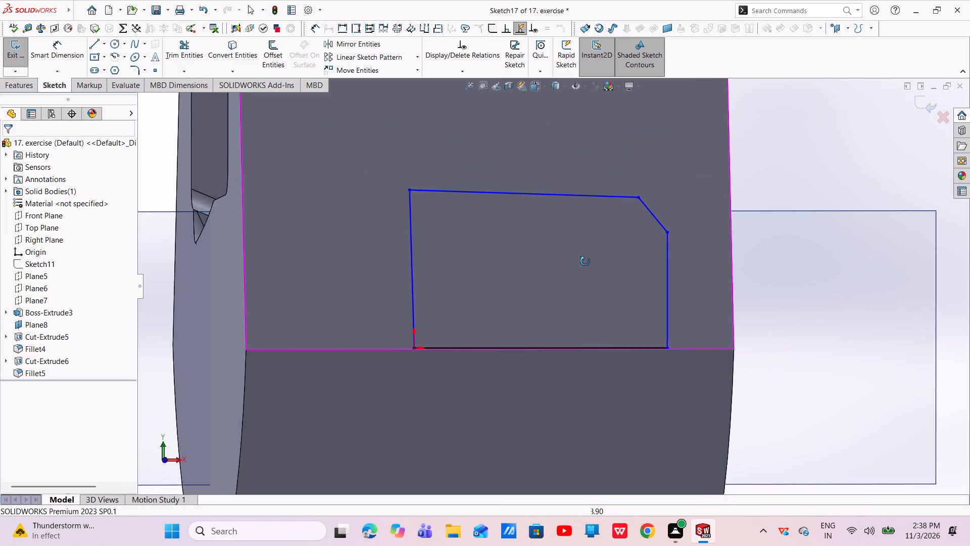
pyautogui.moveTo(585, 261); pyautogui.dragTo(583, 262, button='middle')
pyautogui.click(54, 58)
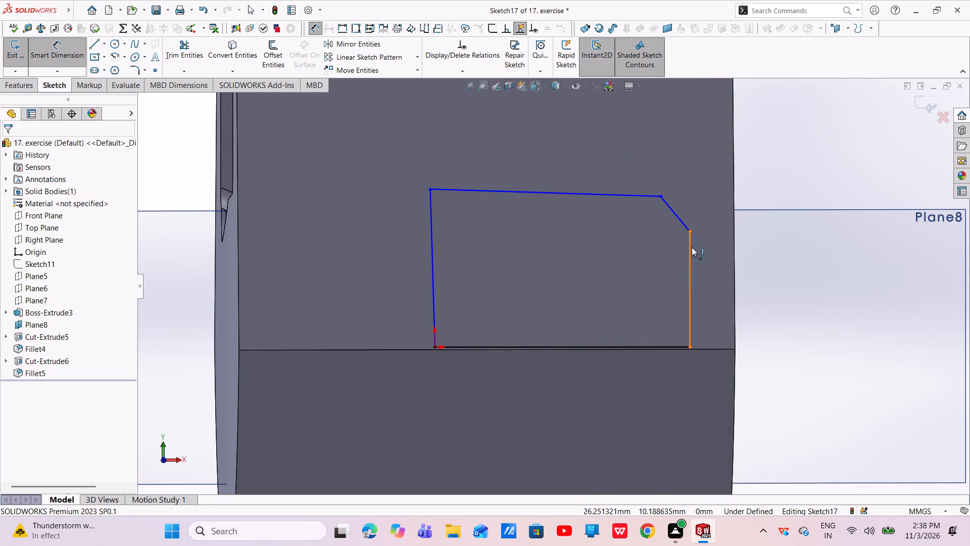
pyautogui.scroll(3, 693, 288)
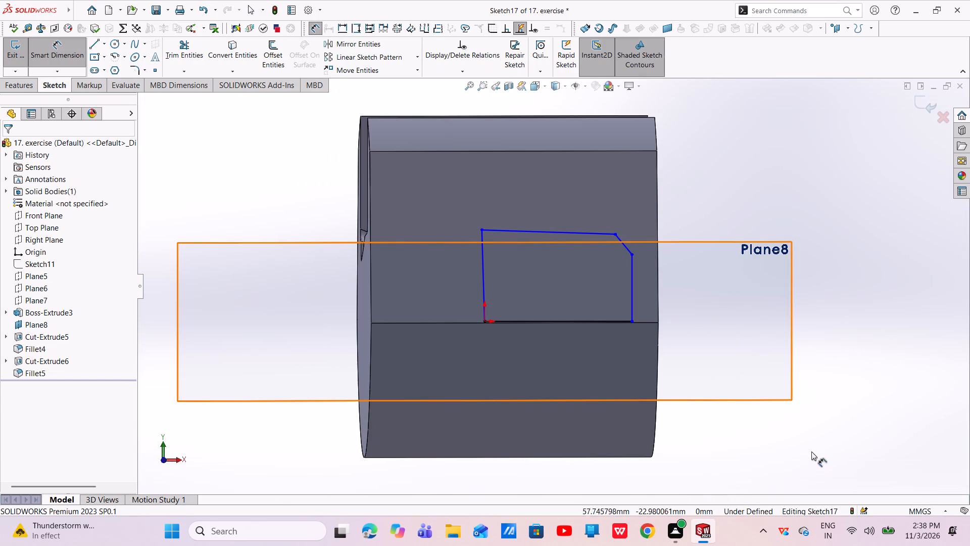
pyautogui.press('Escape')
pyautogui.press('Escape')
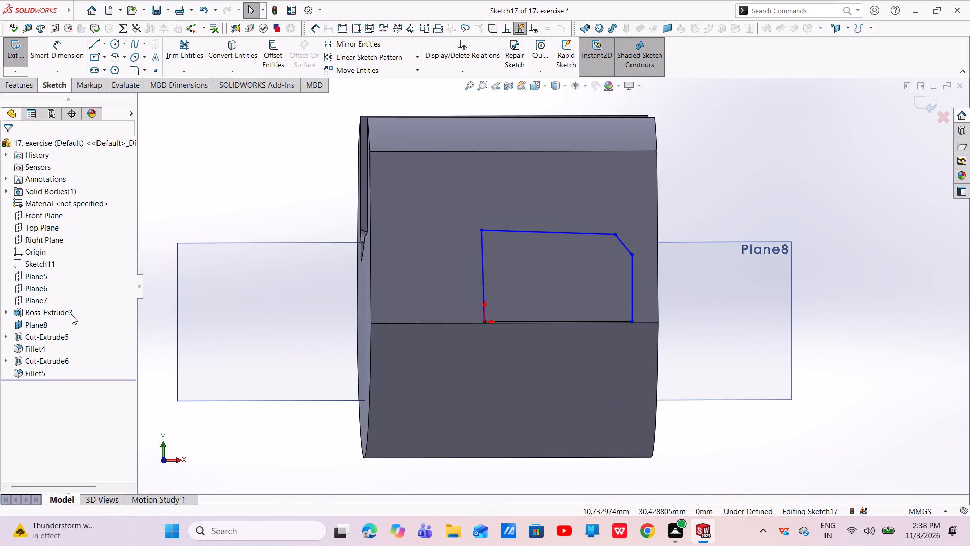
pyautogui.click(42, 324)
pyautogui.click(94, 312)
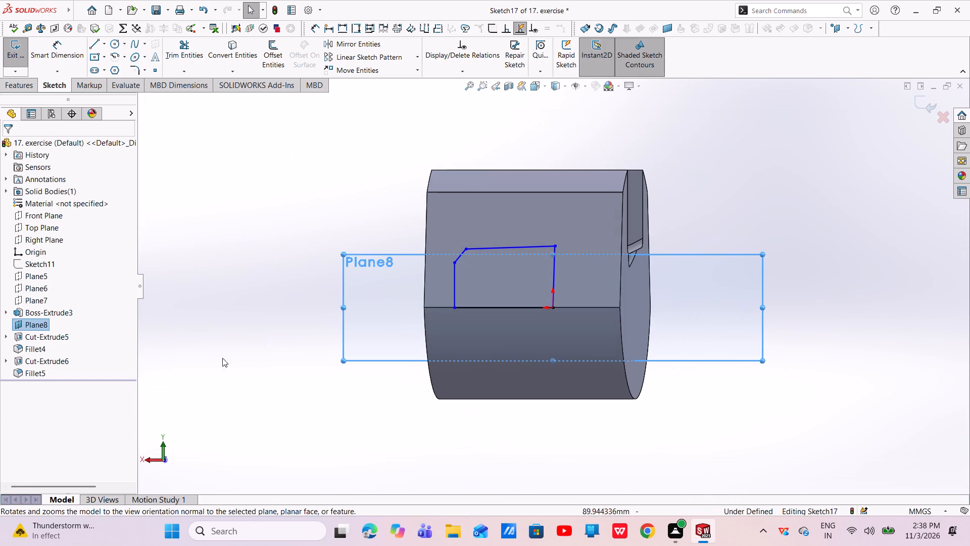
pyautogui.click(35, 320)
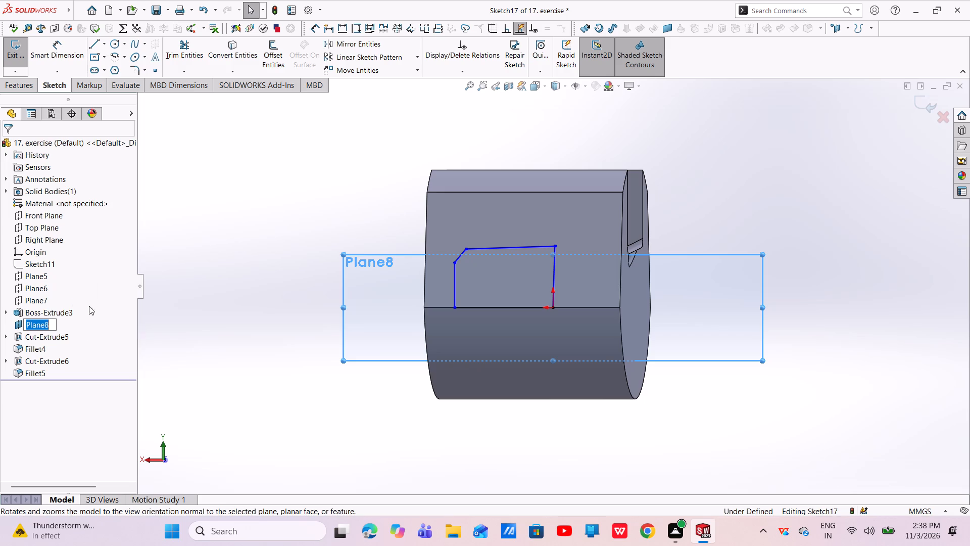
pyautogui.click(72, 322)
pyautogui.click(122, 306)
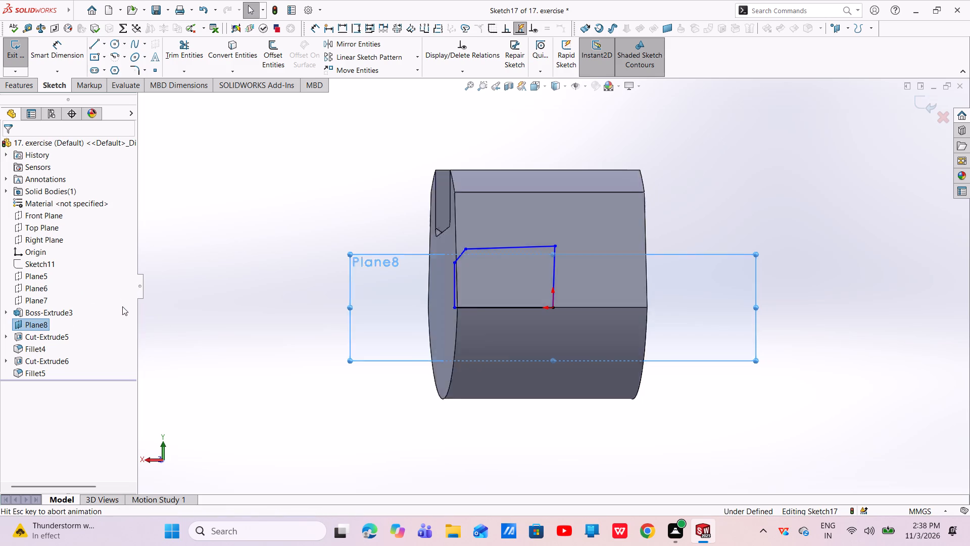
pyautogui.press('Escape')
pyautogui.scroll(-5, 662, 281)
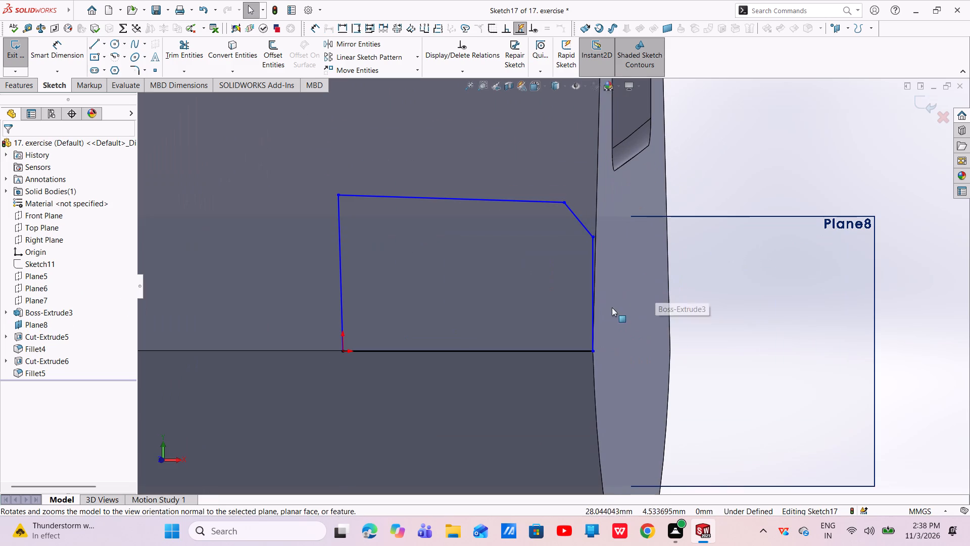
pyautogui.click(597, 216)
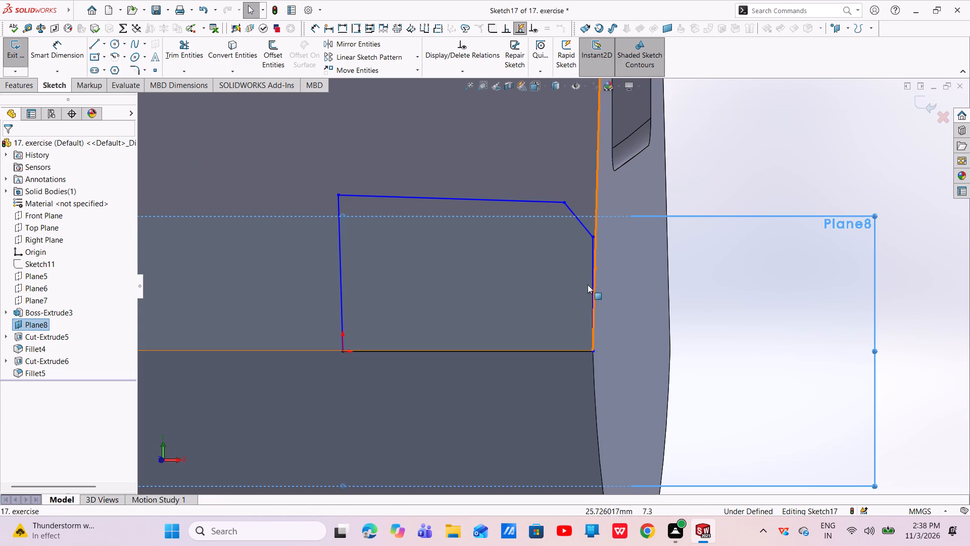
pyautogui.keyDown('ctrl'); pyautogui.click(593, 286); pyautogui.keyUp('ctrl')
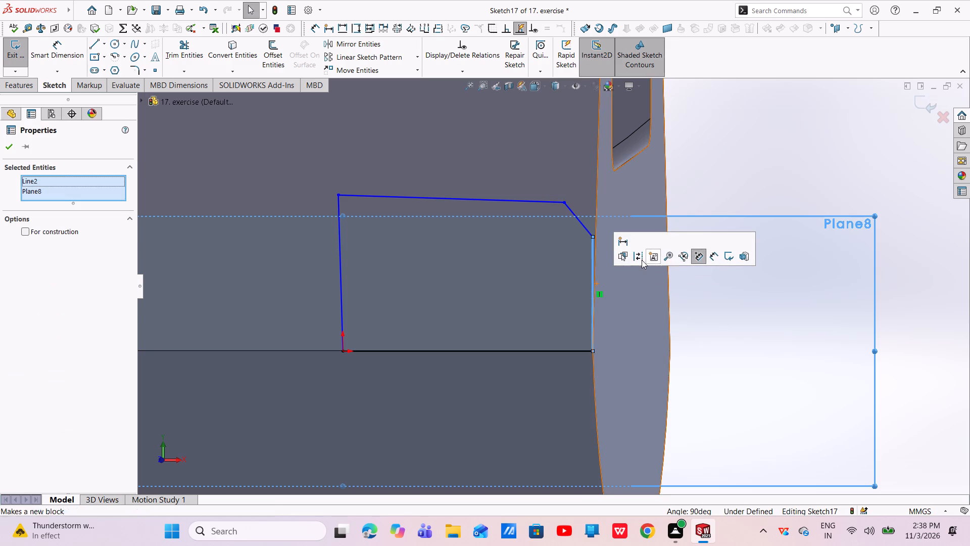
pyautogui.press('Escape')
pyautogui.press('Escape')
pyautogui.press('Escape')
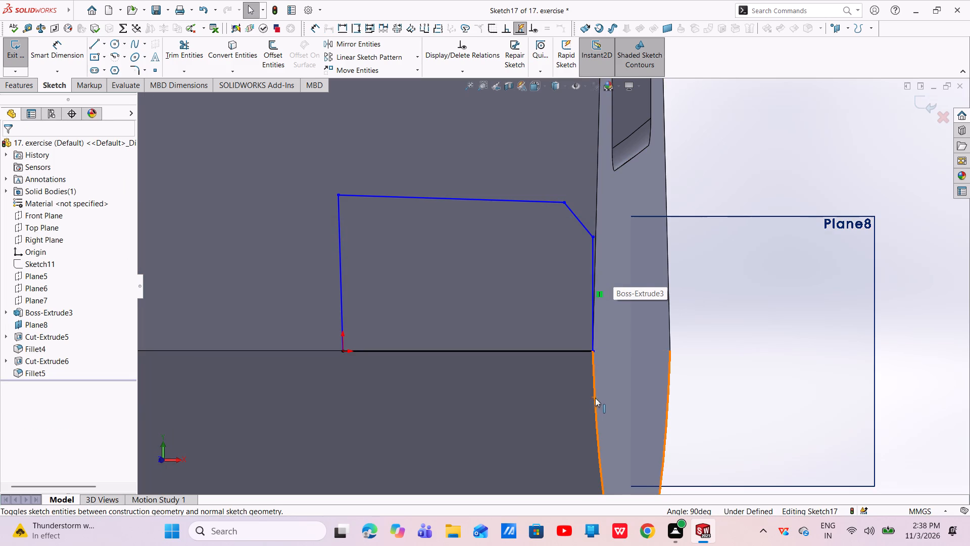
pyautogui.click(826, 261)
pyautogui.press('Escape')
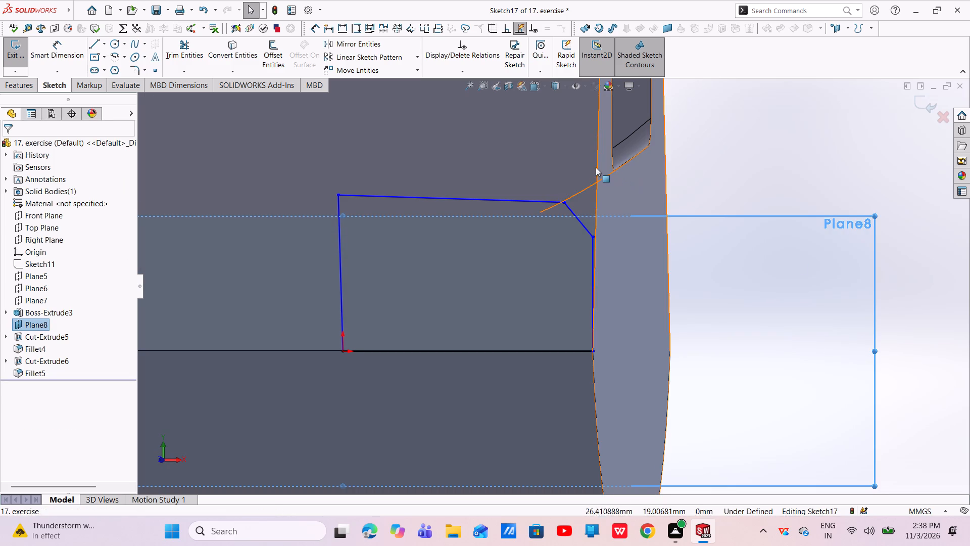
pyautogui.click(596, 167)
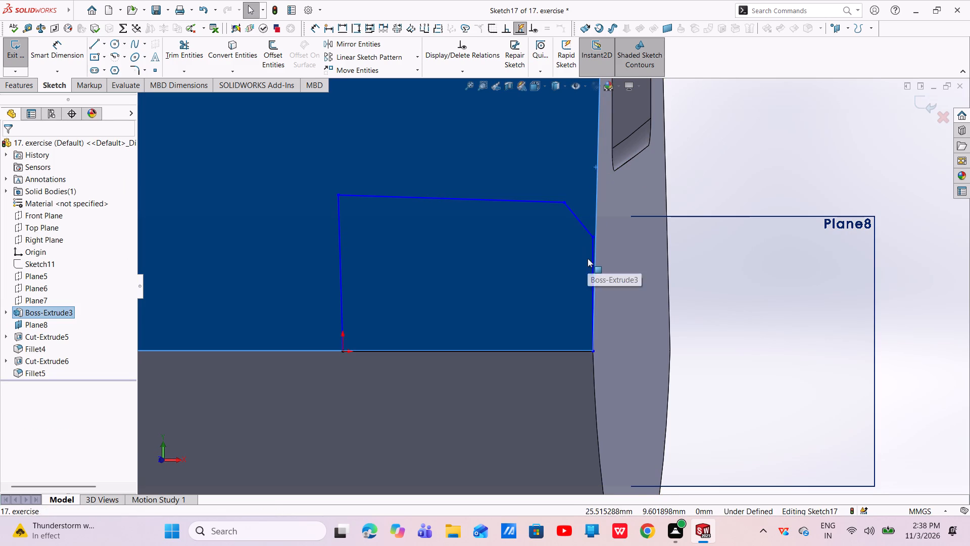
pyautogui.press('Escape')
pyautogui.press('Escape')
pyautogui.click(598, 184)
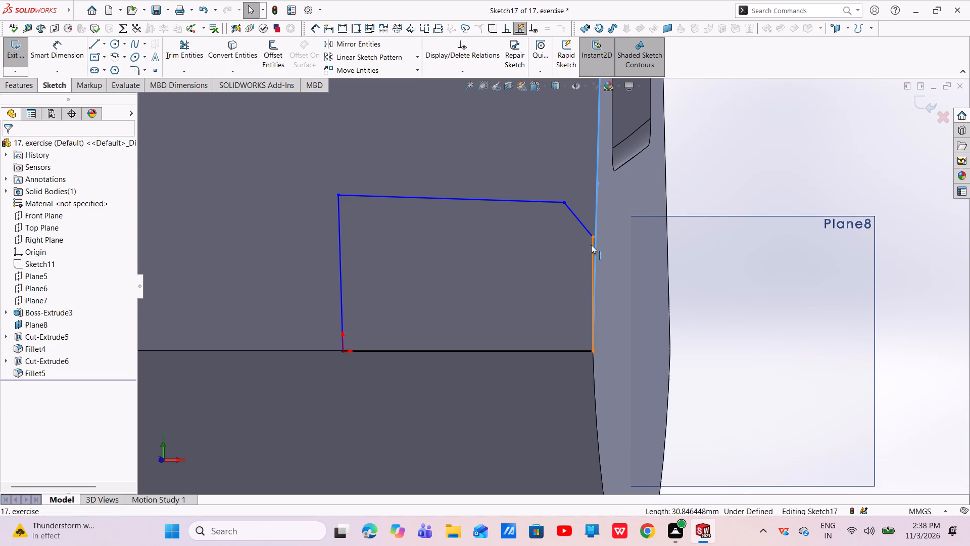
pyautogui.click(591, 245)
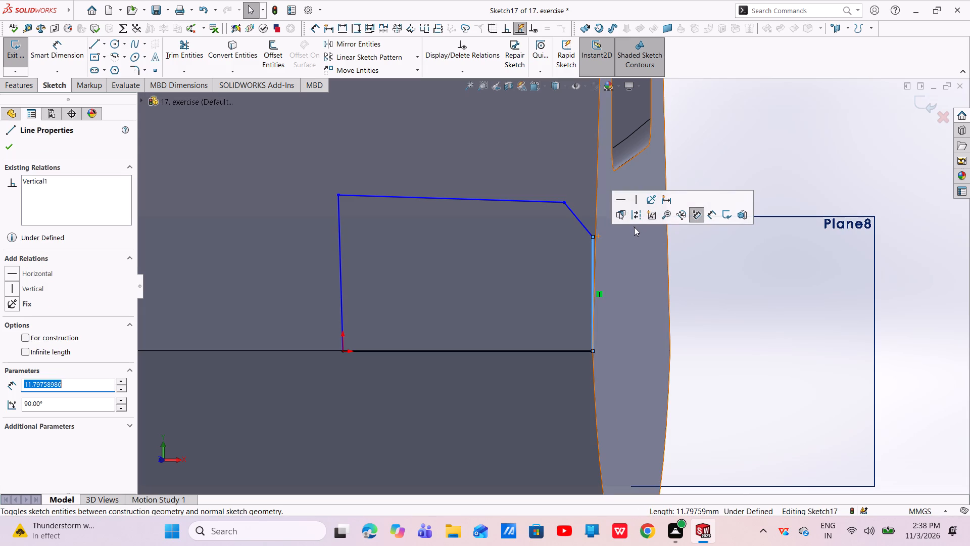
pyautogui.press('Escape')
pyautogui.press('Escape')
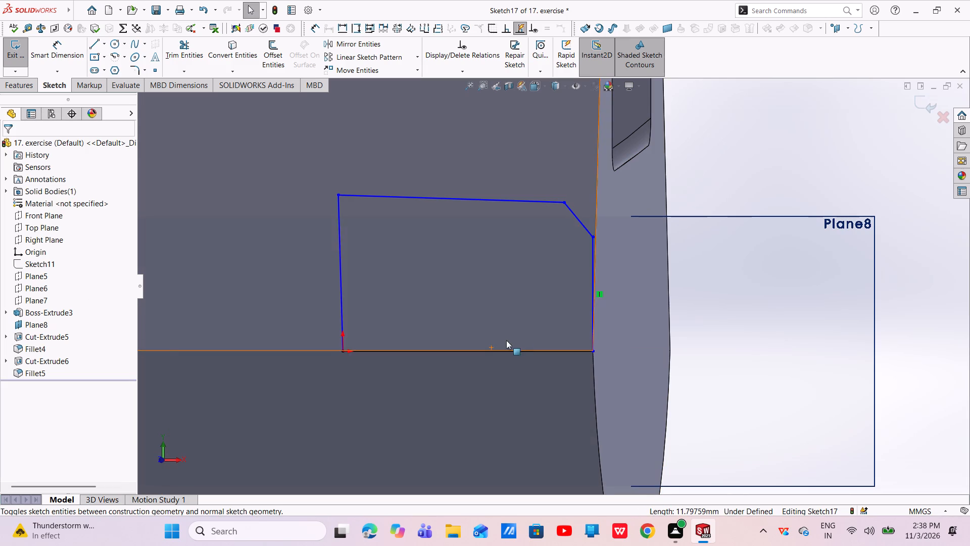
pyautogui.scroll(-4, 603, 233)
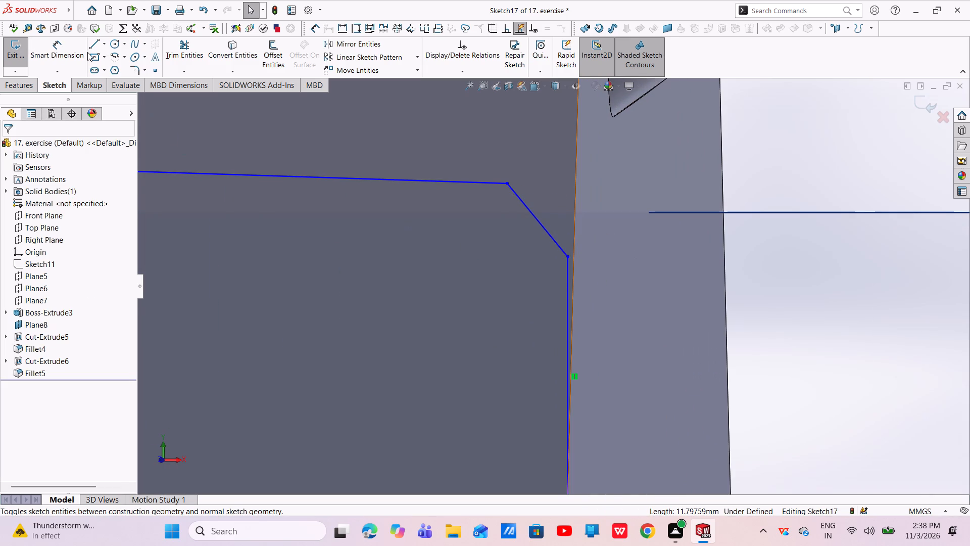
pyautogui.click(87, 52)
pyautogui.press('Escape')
# Dimension the profile's vertical line farthest from the origin to 23 mm.
pyautogui.scroll(-1, 476, 349)
pyautogui.scroll(5, 476, 347)
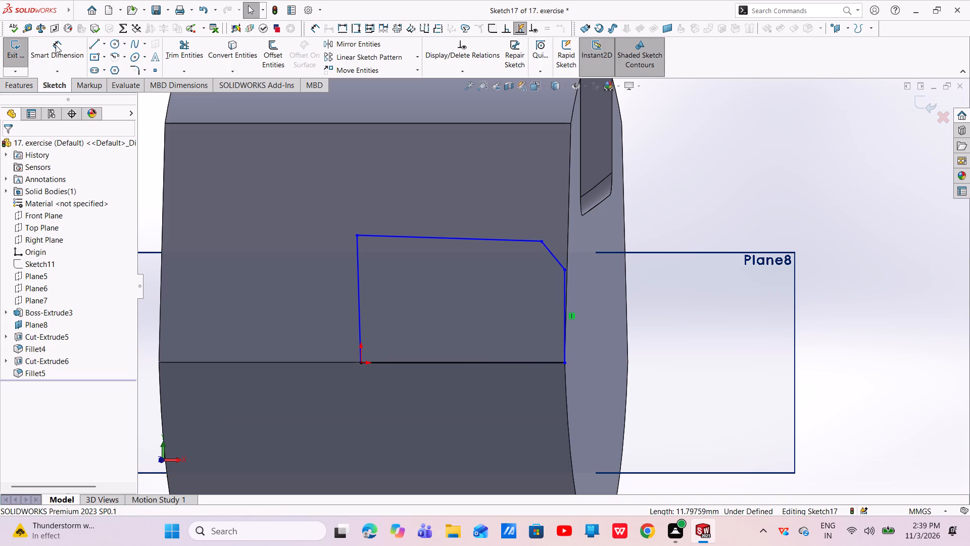
pyautogui.click(67, 52)
pyautogui.click(563, 310)
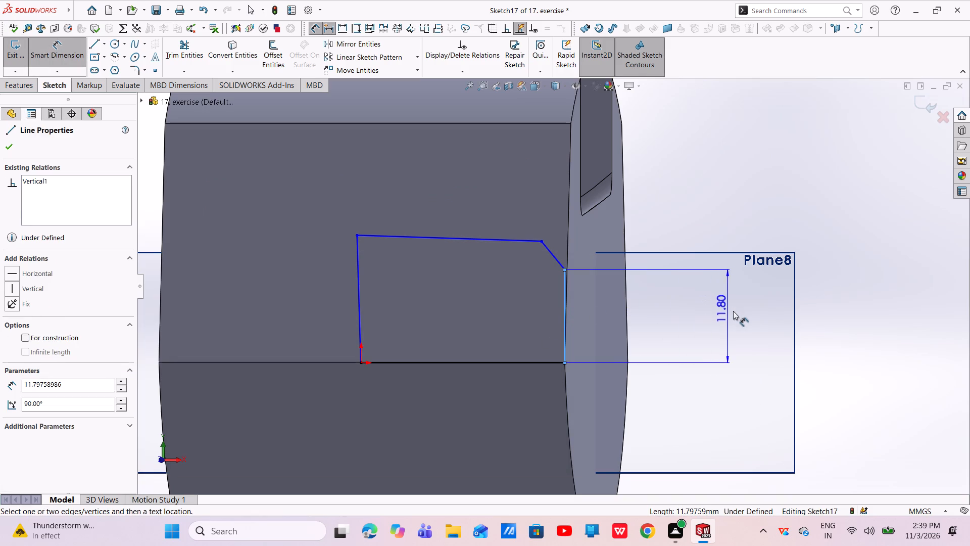
pyautogui.click(734, 311)
pyautogui.press('BackSpace')
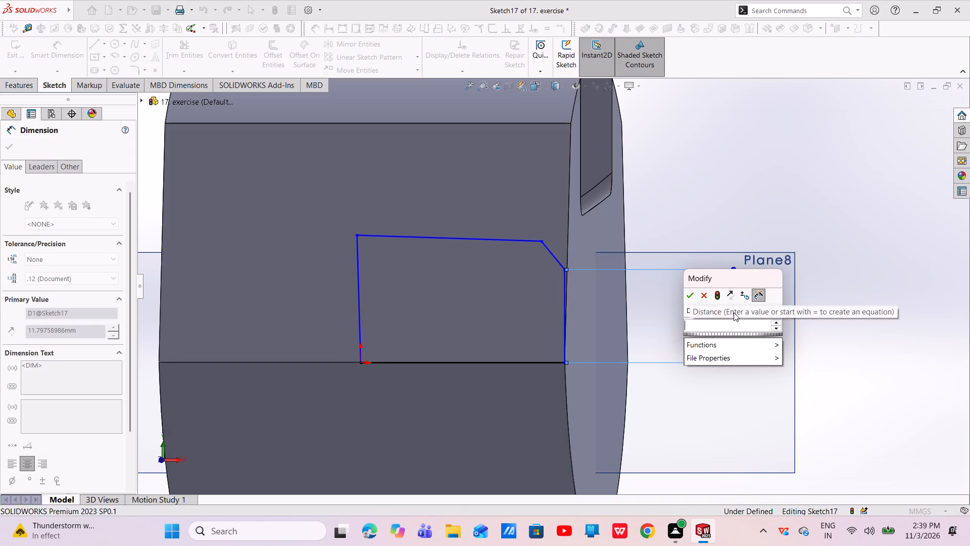
pyautogui.press('2')
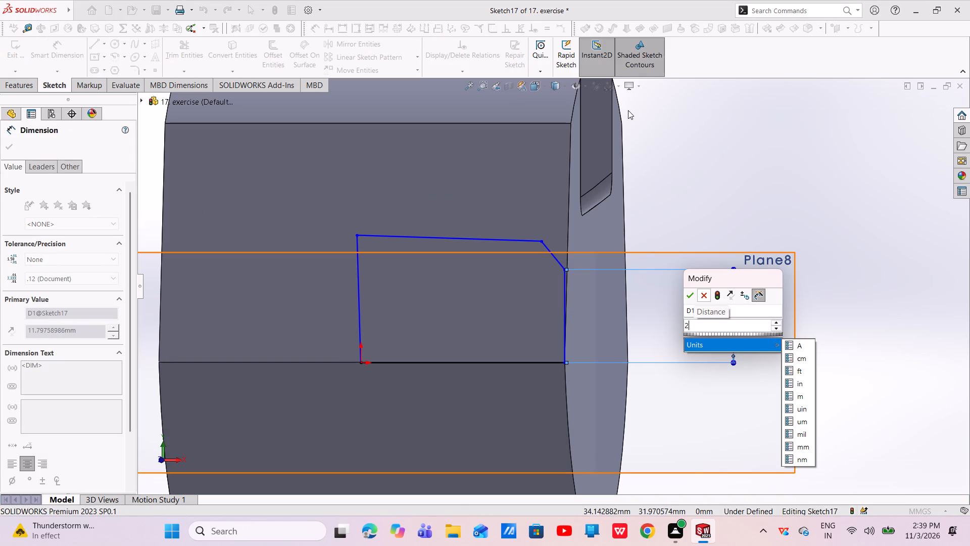
pyautogui.press('3')
pyautogui.press('Return')
pyautogui.press('Escape')
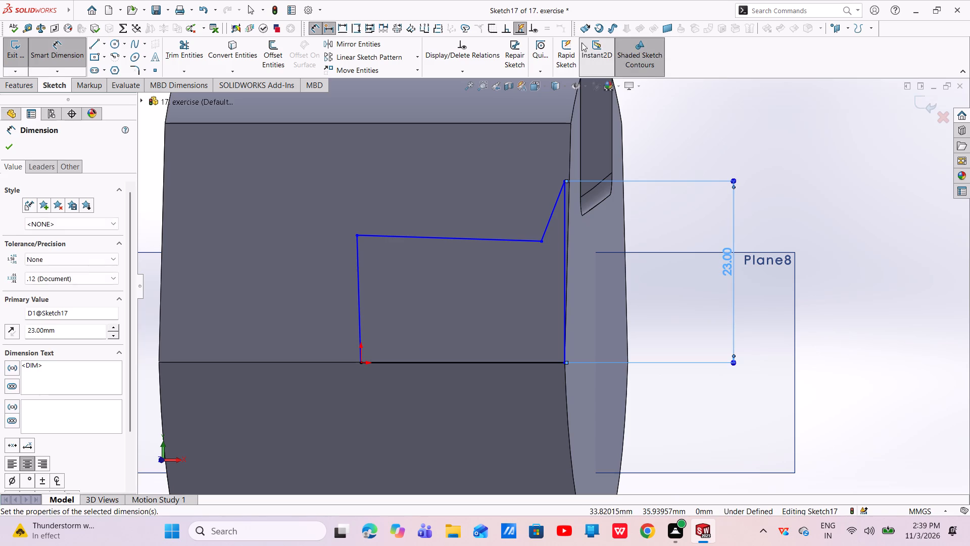
pyautogui.press('Escape')
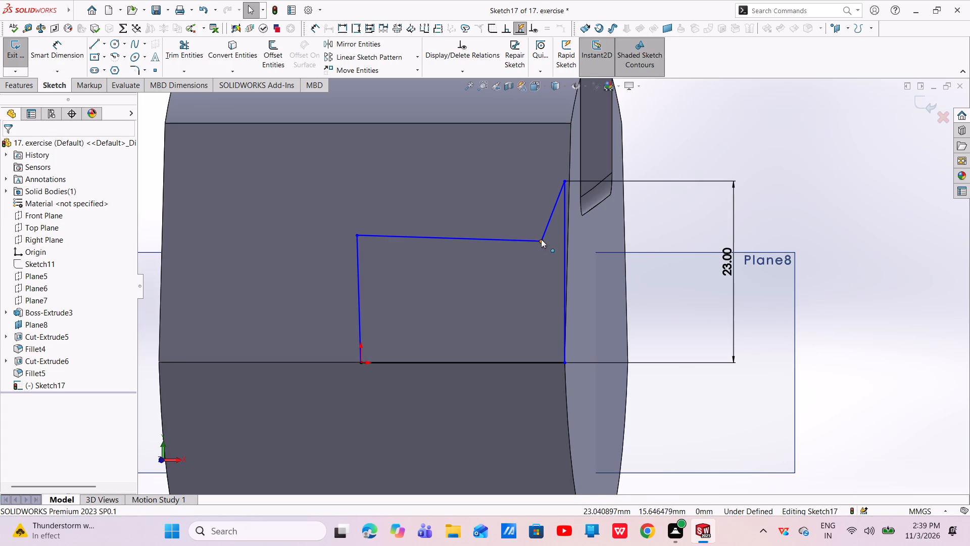
# Move the profile's two upper corners up to about 29 mm above the origin, leaving the corner beside the 23 mm line sloped.
pyautogui.moveTo(541, 239); pyautogui.dragTo(550, 124)
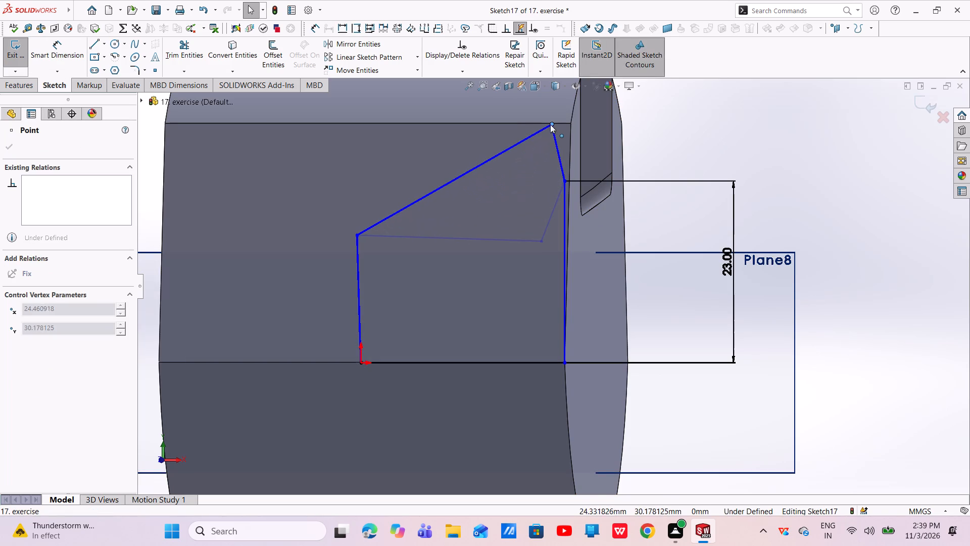
pyautogui.moveTo(550, 124); pyautogui.dragTo(531, 132)
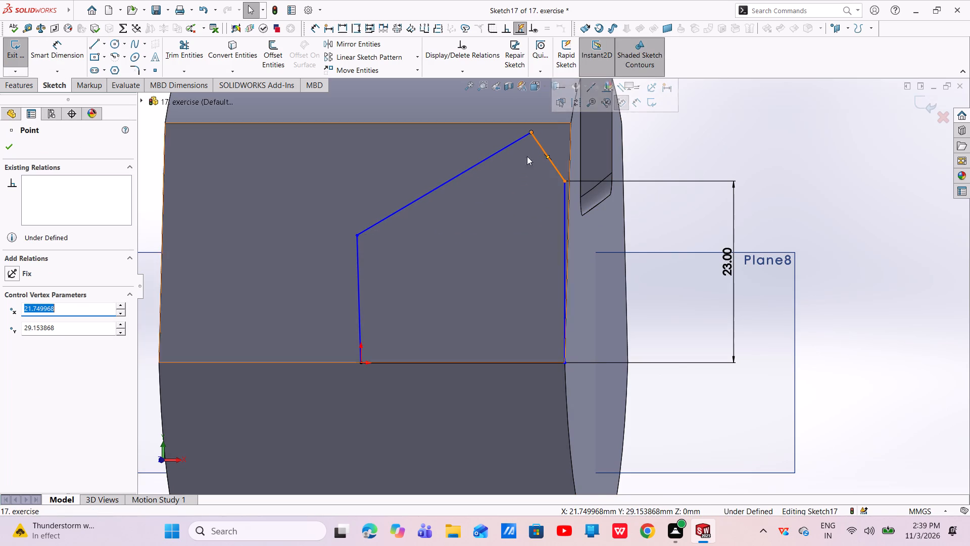
pyautogui.moveTo(356, 236); pyautogui.dragTo(370, 151)
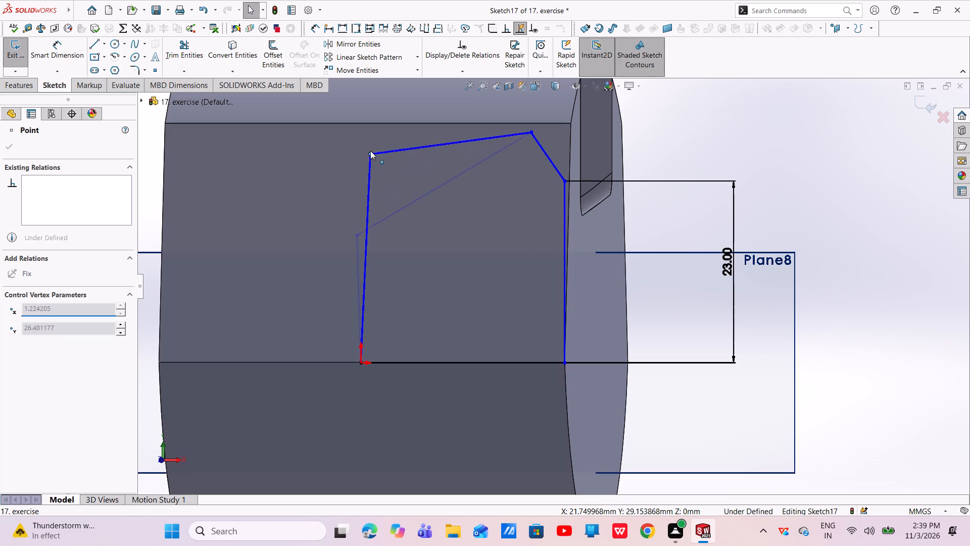
pyautogui.moveTo(370, 151); pyautogui.dragTo(355, 130)
pyautogui.press('Escape')
pyautogui.press('Escape')
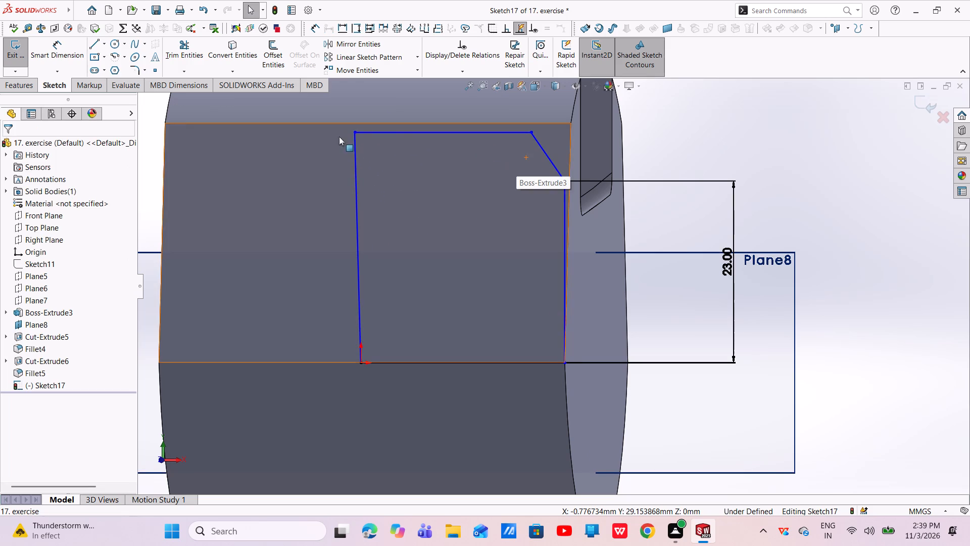
# Dimension the angle between the sloped corner line and the profile's horizontal base line to 42°.
pyautogui.click(69, 57)
pyautogui.click(537, 360)
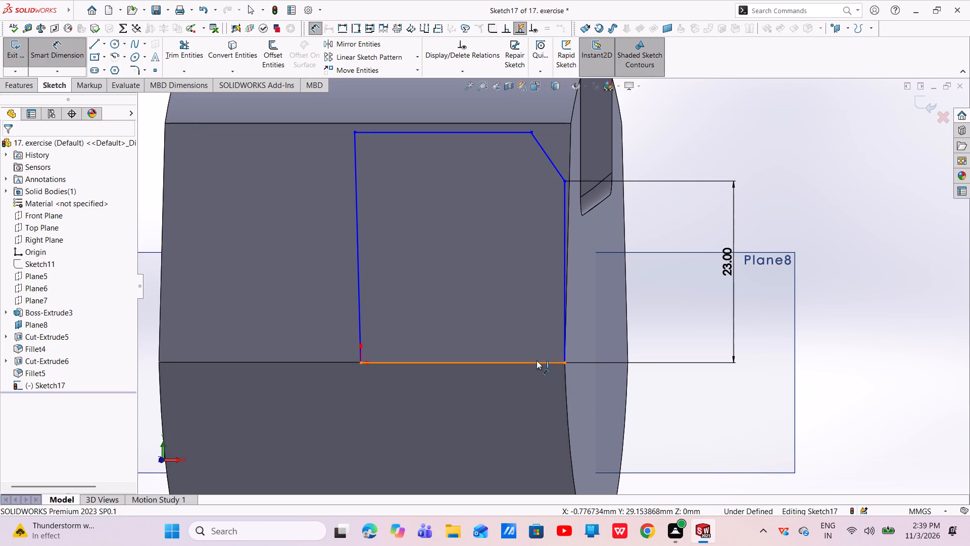
pyautogui.click(553, 167)
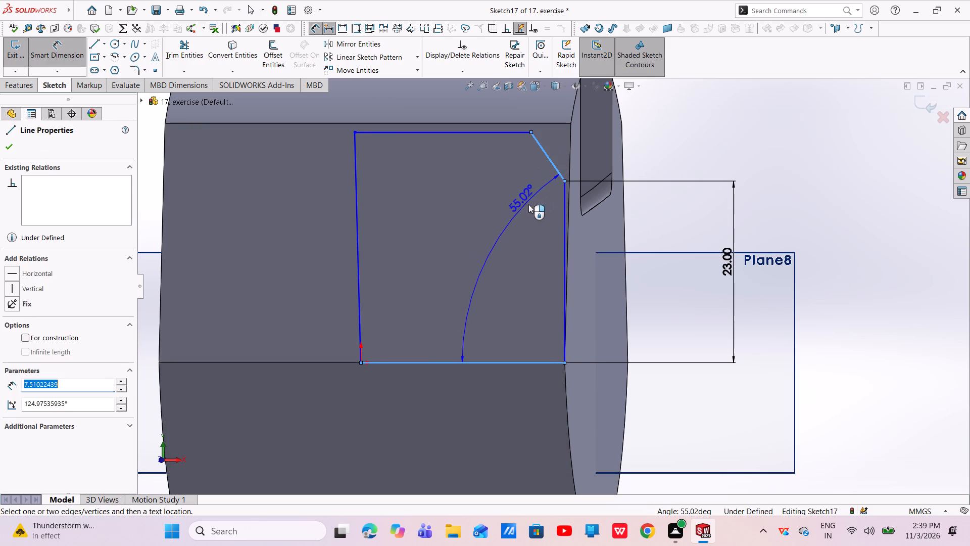
pyautogui.click(527, 208)
pyautogui.press('BackSpace')
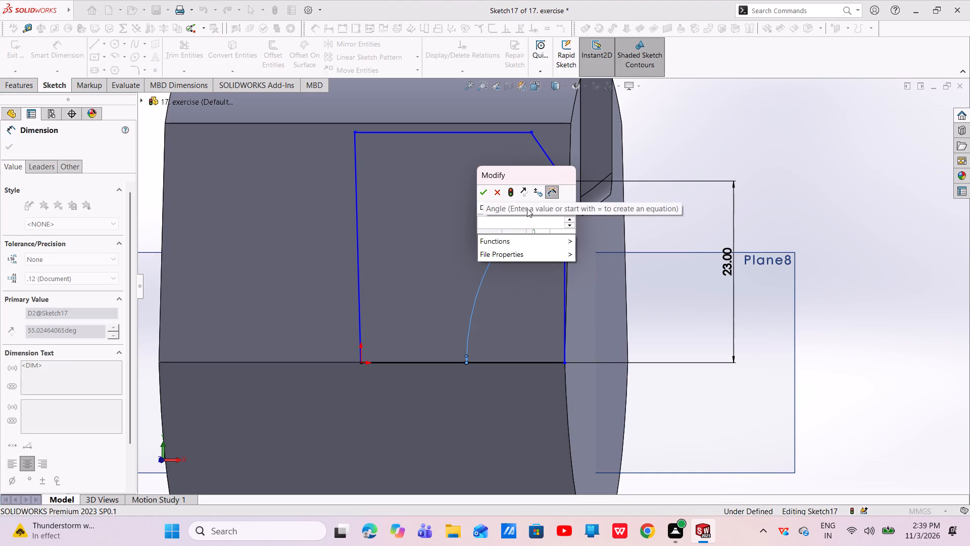
pyautogui.write('46')
pyautogui.press('BackSpace')
pyautogui.press('2')
pyautogui.press('Return')
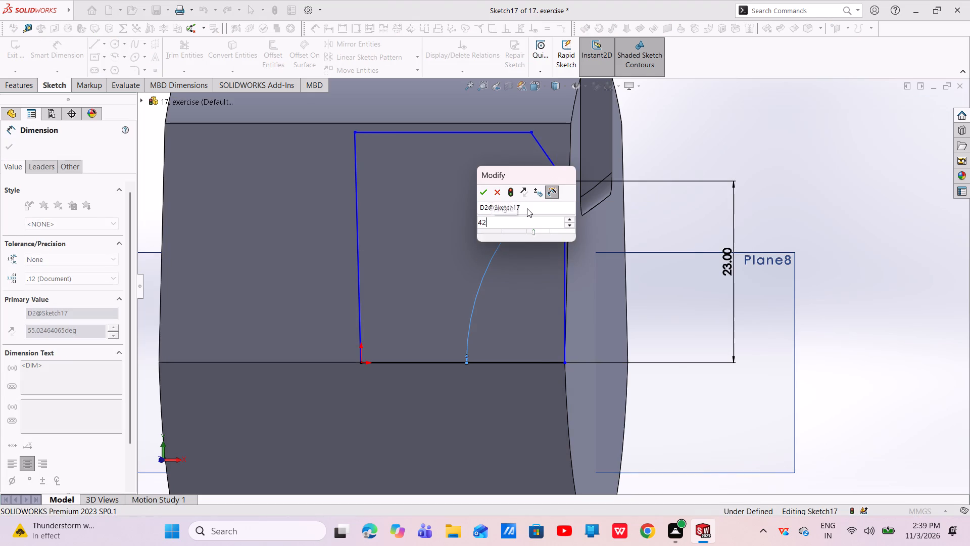
pyautogui.press('Escape')
pyautogui.press('Escape')
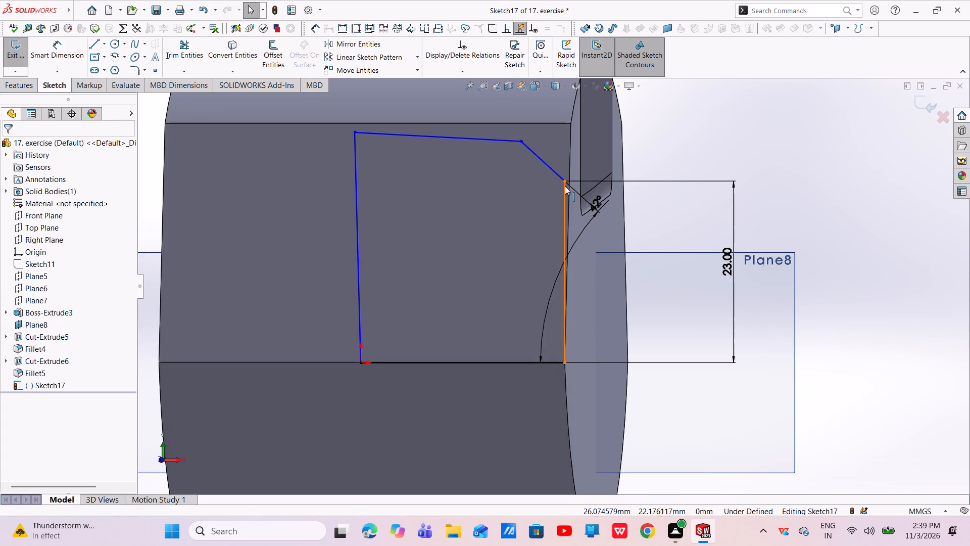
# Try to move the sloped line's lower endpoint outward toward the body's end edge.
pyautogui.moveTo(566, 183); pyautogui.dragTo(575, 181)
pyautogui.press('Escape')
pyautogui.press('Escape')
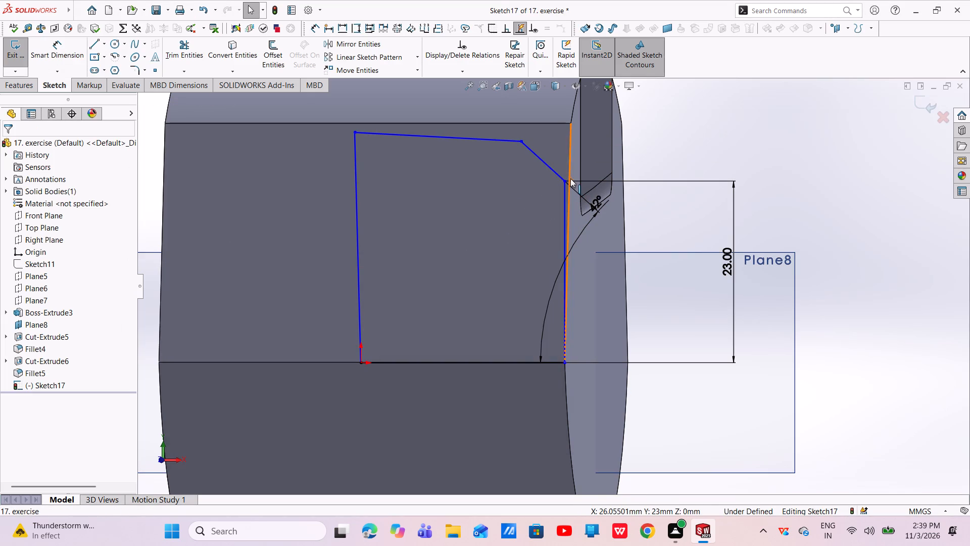
# Make the profile's upper line horizontal.
pyautogui.scroll(2, 458, 174)
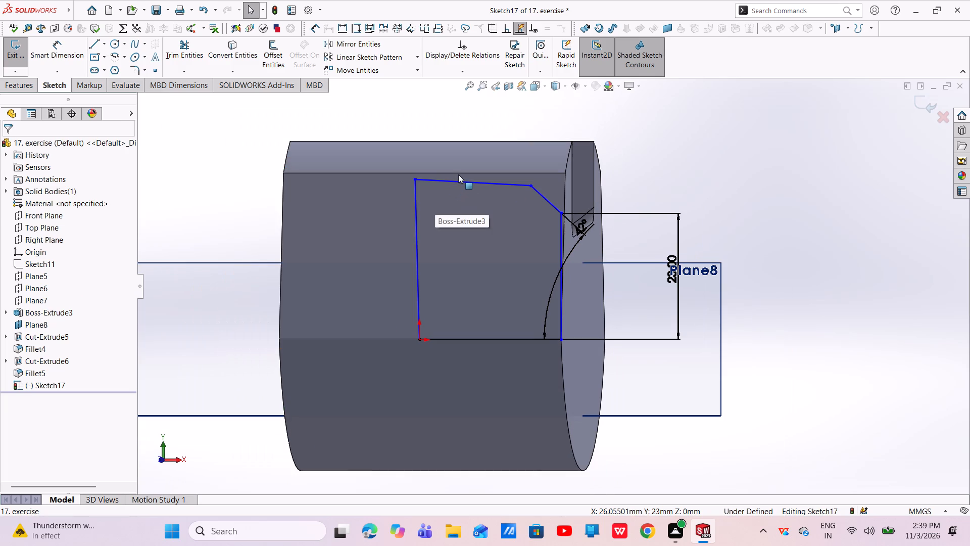
pyautogui.click(471, 185)
pyautogui.click(498, 144)
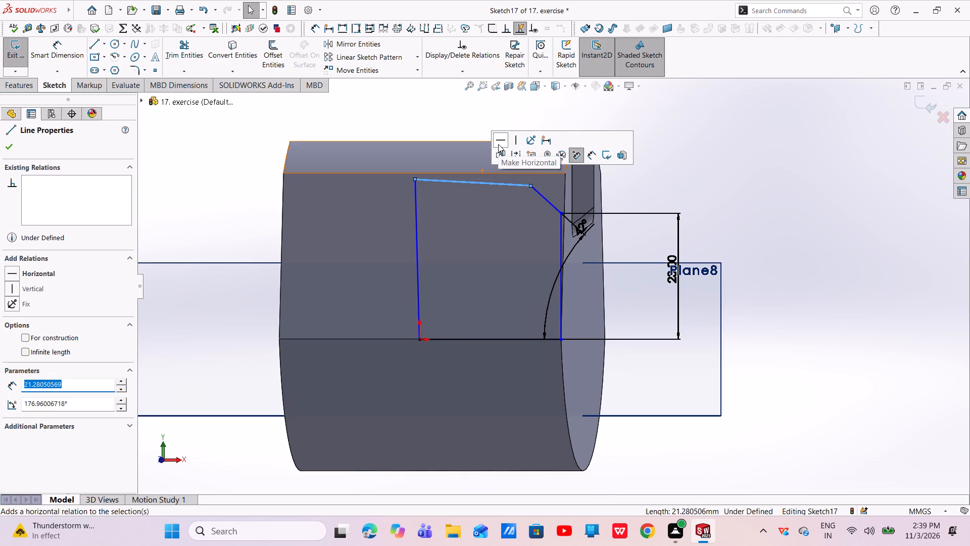
pyautogui.press('Escape')
pyautogui.press('Escape')
pyautogui.press('Escape')
# Cut the body with a blind 360° revolved cut of the profile about its horizontal base line and inspect the result.
pyautogui.scroll(-2, 566, 262)
pyautogui.scroll(3, 566, 262)
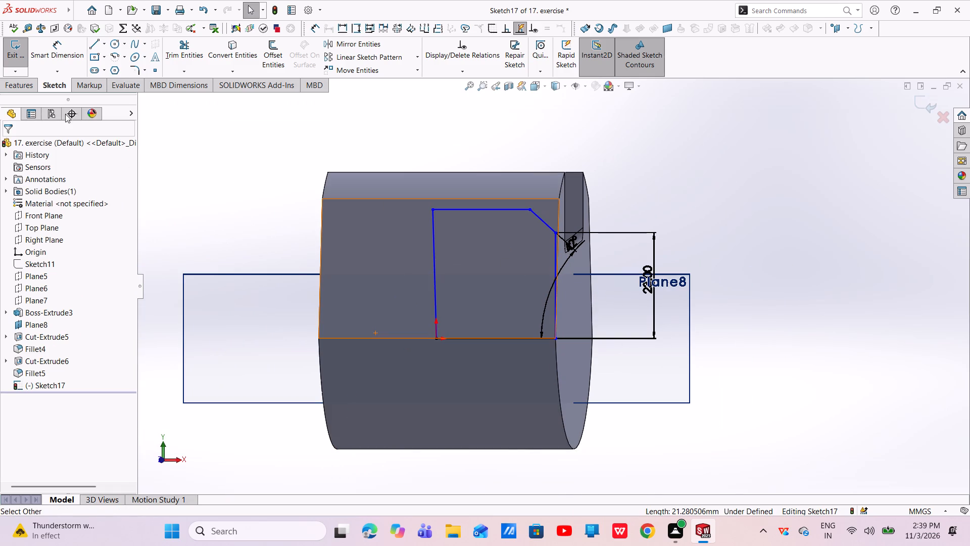
pyautogui.click(22, 87)
pyautogui.click(248, 53)
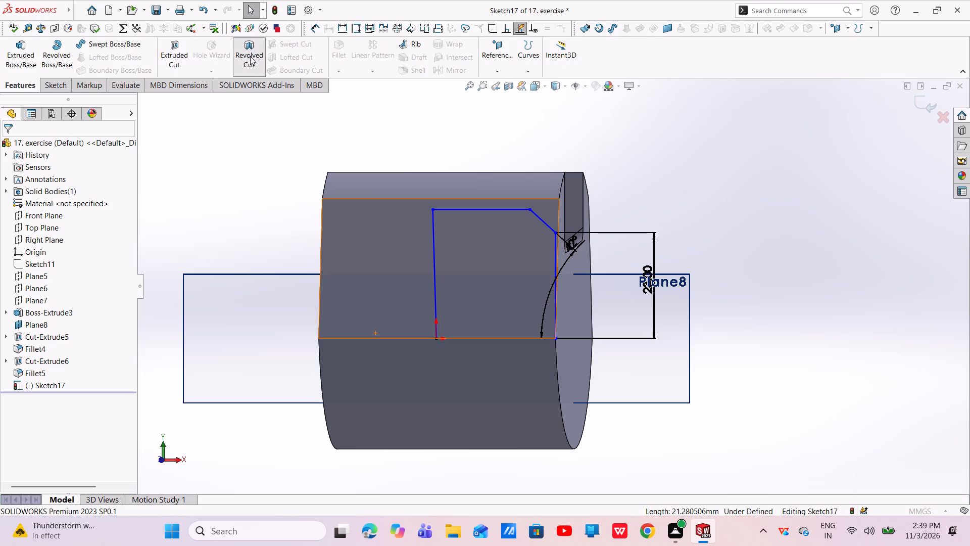
pyautogui.click(480, 340)
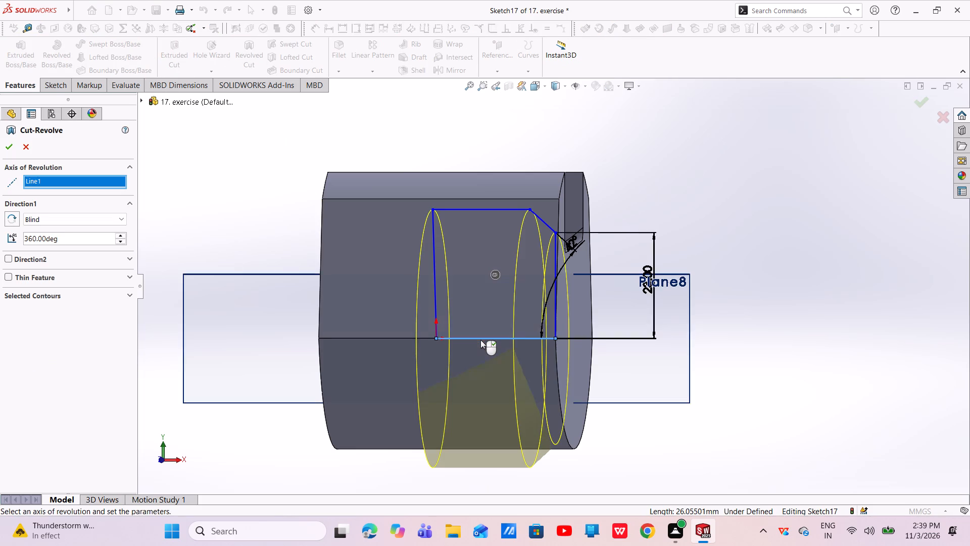
pyautogui.click(6, 144)
pyautogui.moveTo(496, 317); pyautogui.dragTo(371, 252, button='middle')
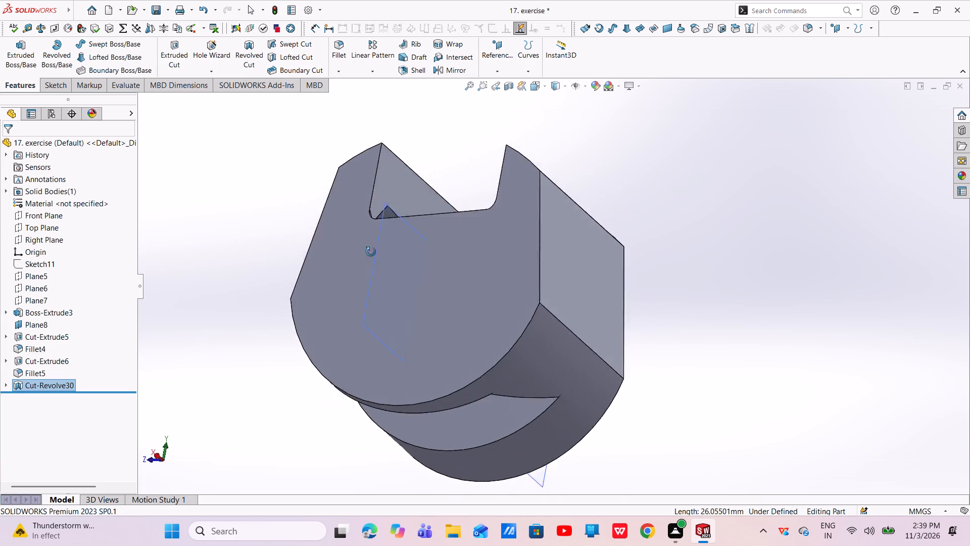
pyautogui.moveTo(371, 252); pyautogui.dragTo(501, 298, button='middle')
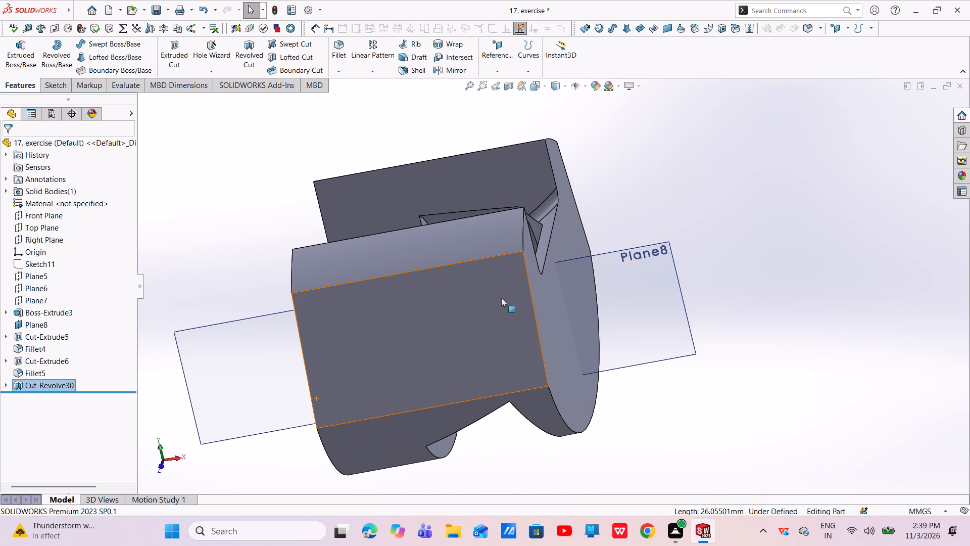
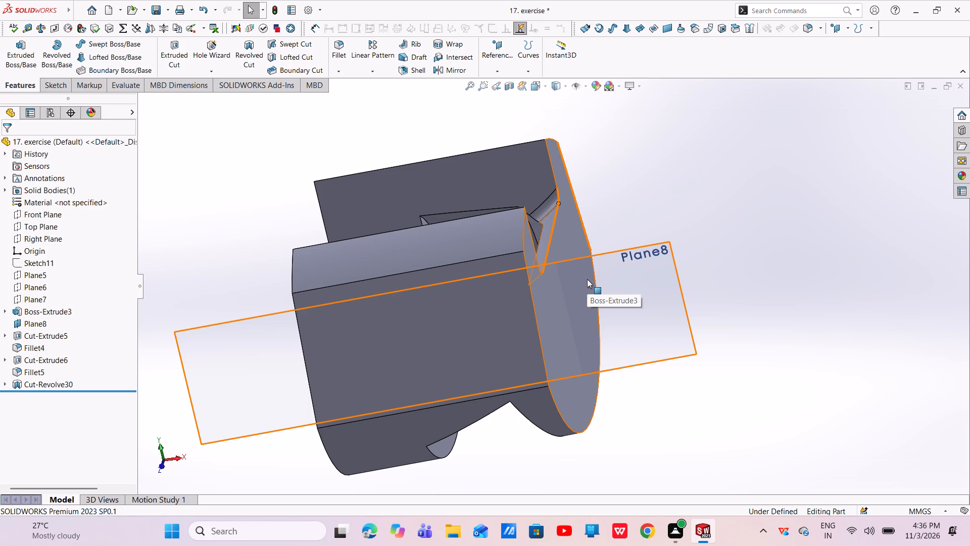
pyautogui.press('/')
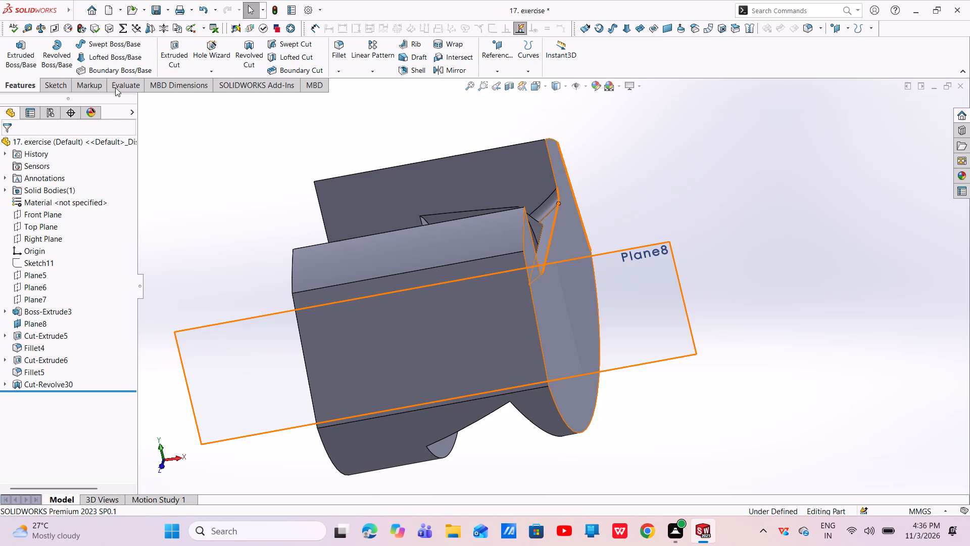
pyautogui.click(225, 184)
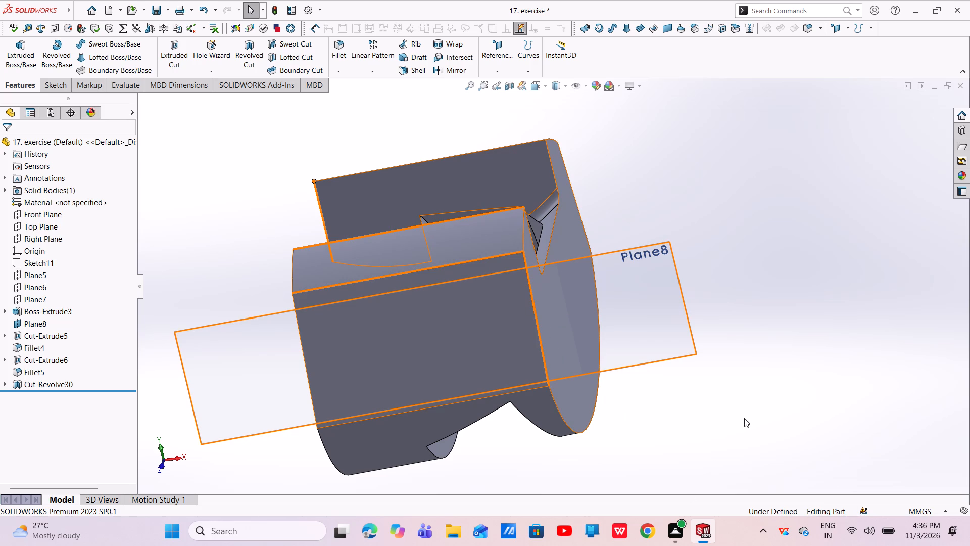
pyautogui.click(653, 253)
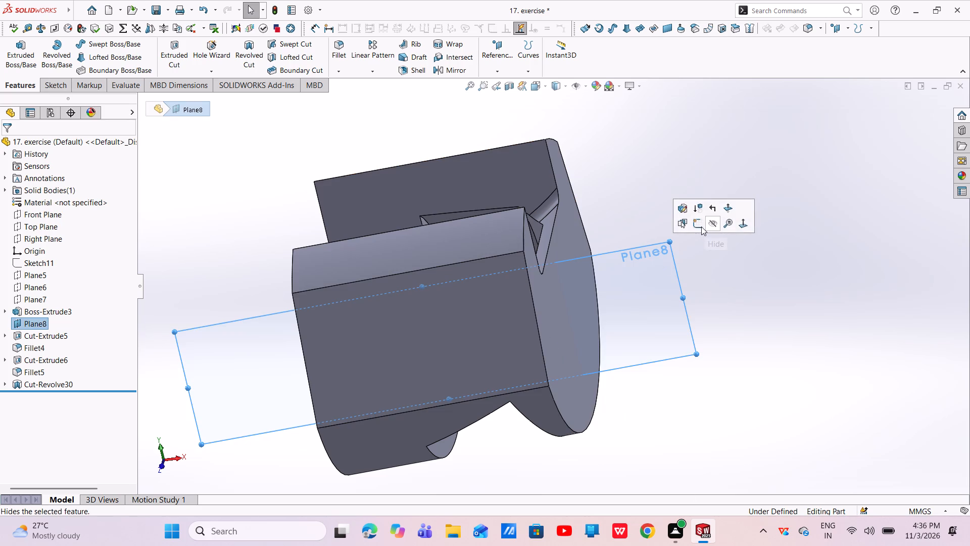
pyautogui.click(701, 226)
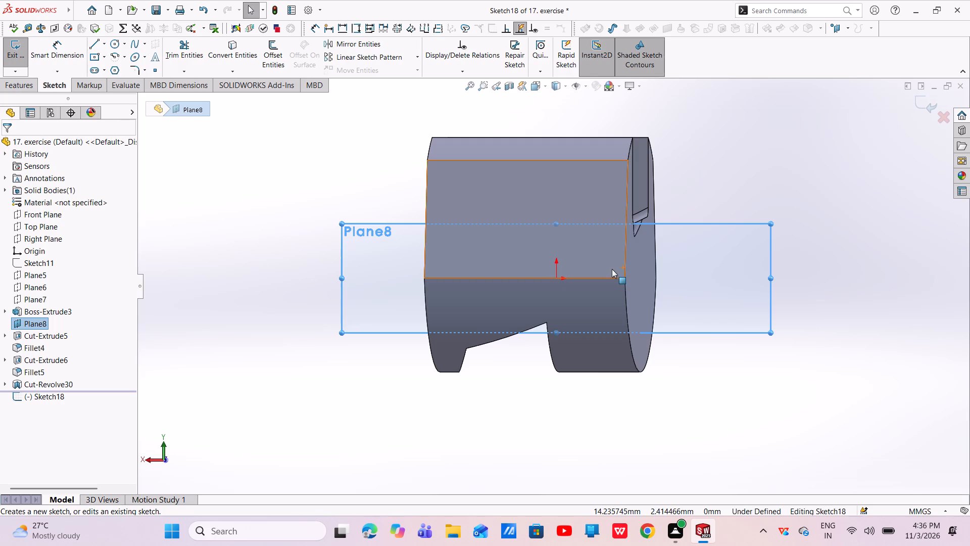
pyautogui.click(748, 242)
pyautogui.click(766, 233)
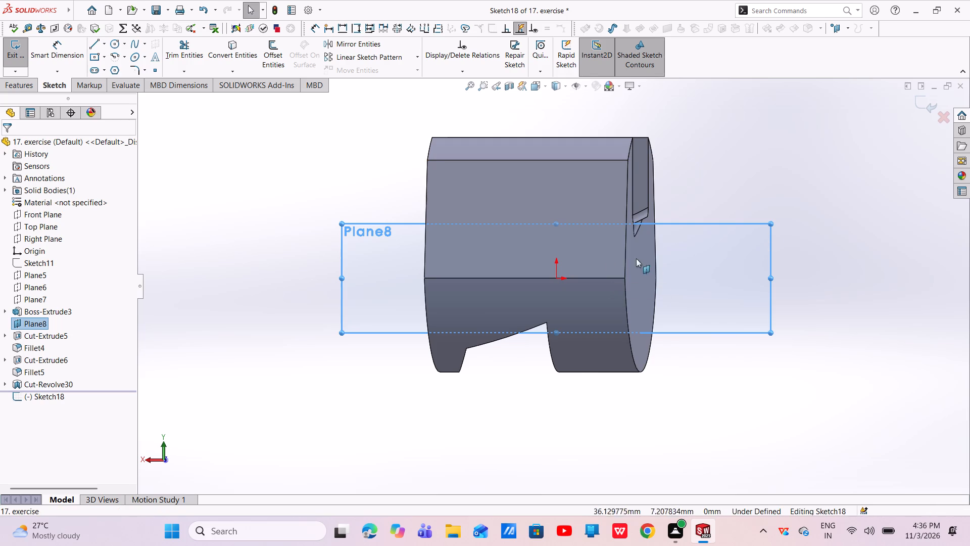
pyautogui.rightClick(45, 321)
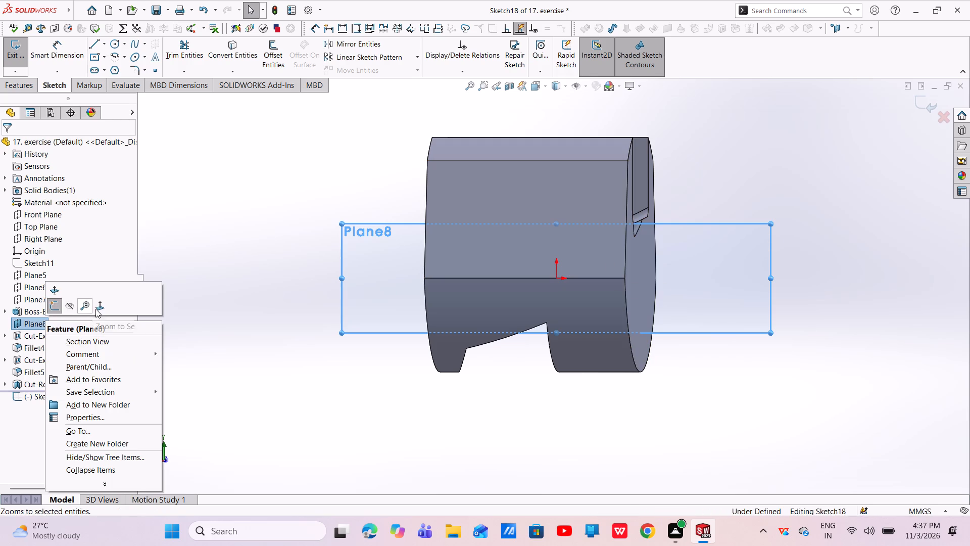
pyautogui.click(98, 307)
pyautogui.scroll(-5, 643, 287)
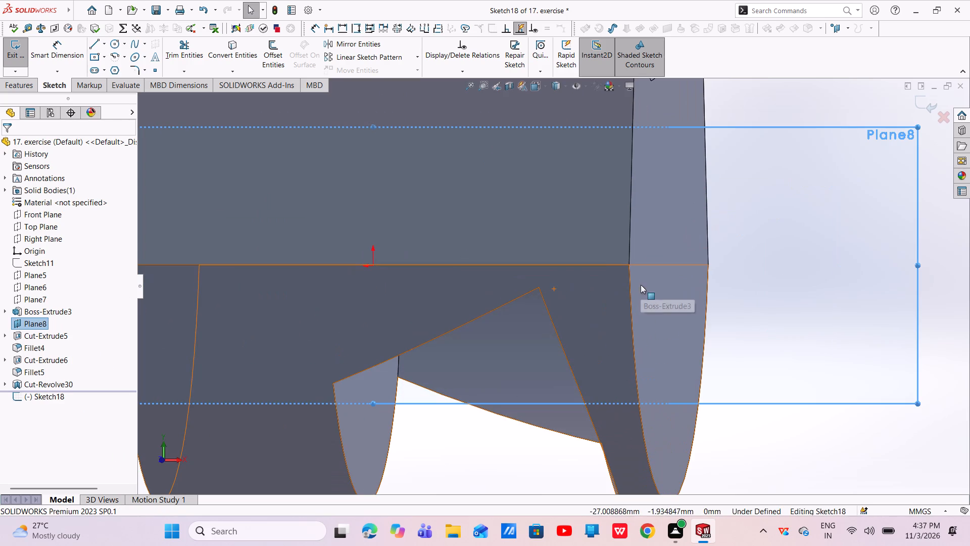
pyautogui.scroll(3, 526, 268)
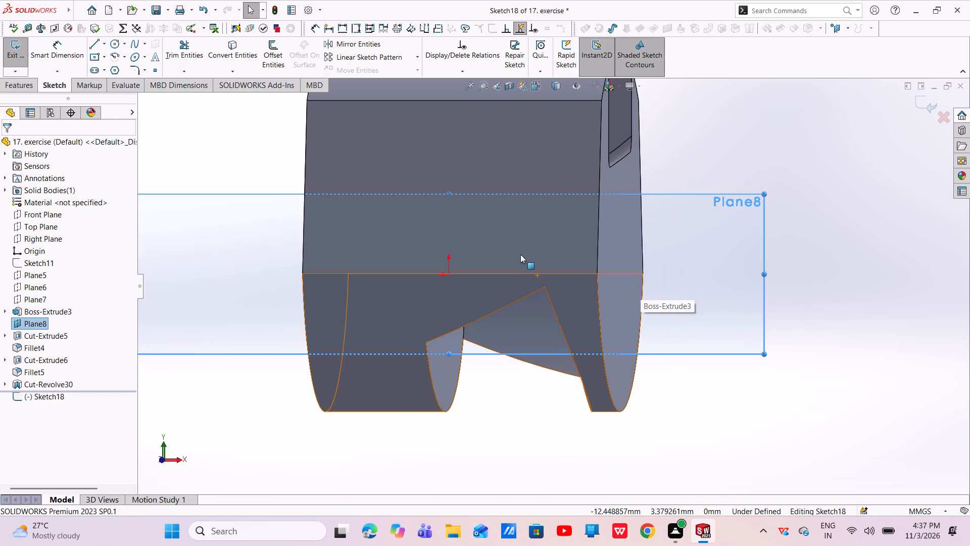
# Undo the new Plane8 sketch and the revolved cut to go back to editing the profile sketch.
pyautogui.hotkey('ctrl', 'z')
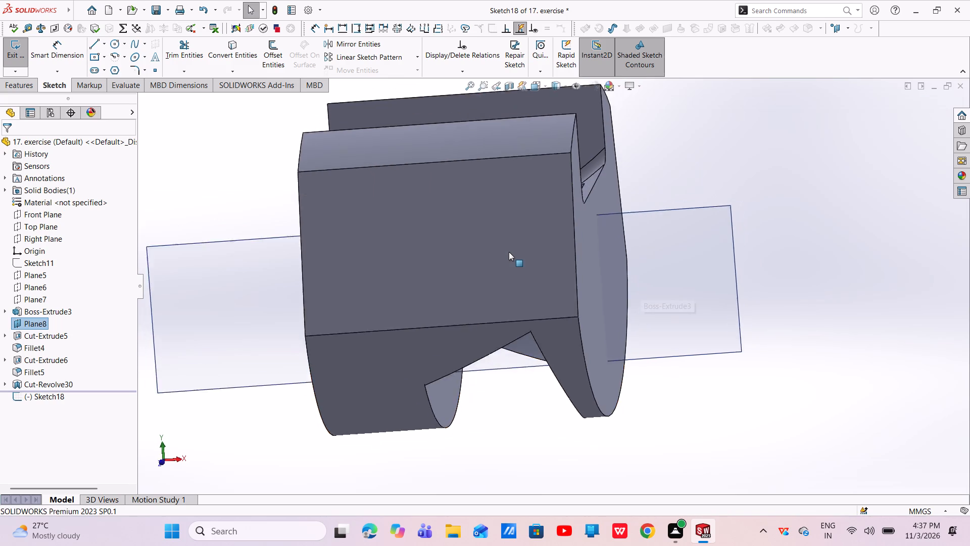
pyautogui.hotkey('ctrl', 'z')
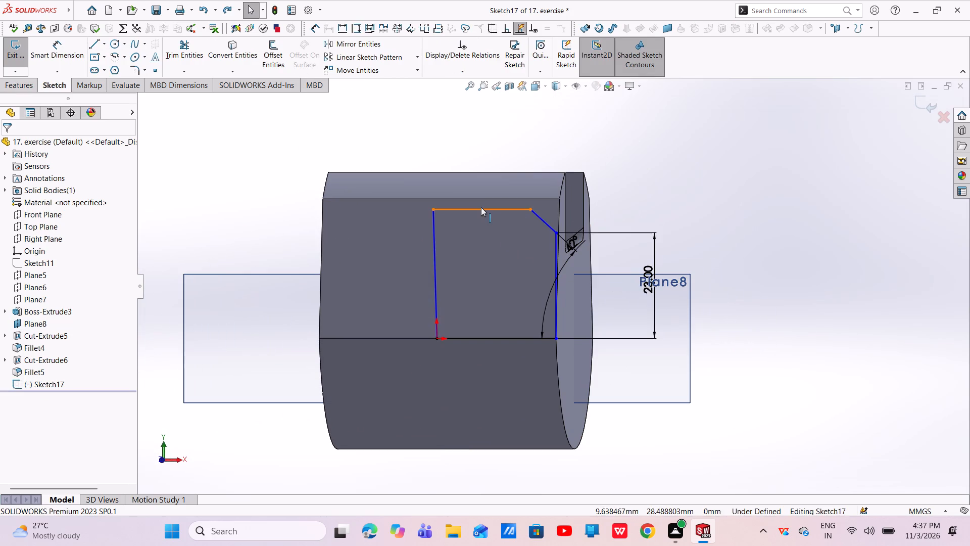
# Delete the profile's upper horizontal line.
pyautogui.click(481, 207)
pyautogui.rightClick(481, 207)
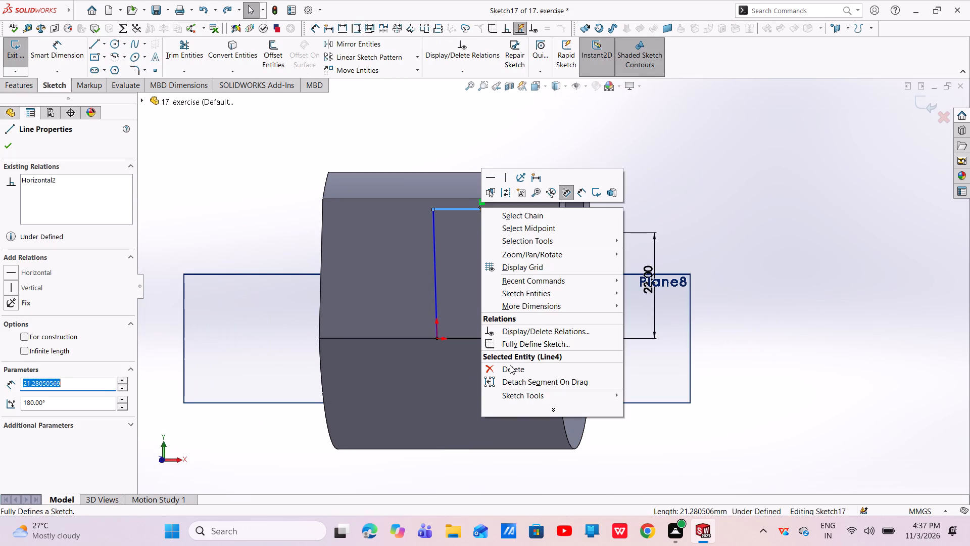
pyautogui.click(510, 366)
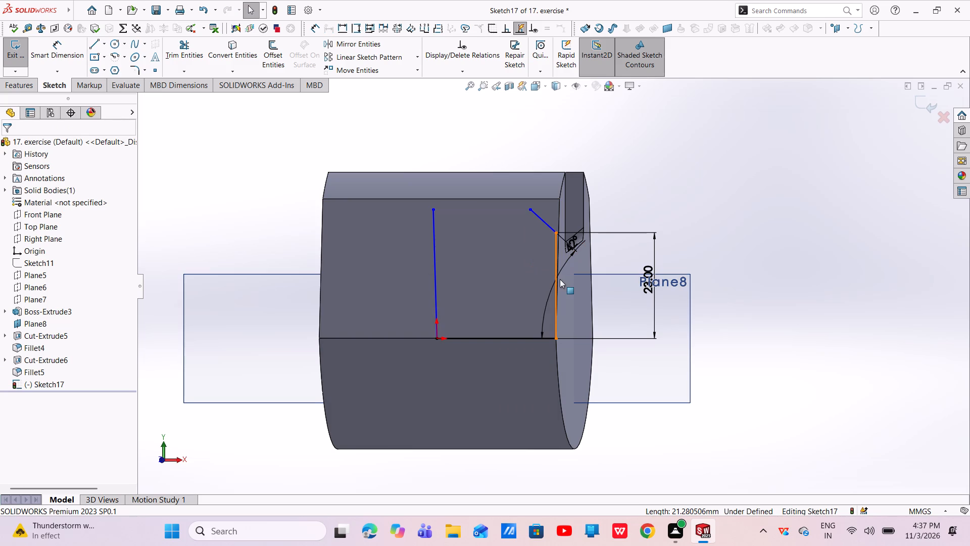
# Move the profile's 23 mm vertical line outward past the body's end face, to about 44.5 mm from the origin.
pyautogui.moveTo(555, 290); pyautogui.dragTo(618, 290)
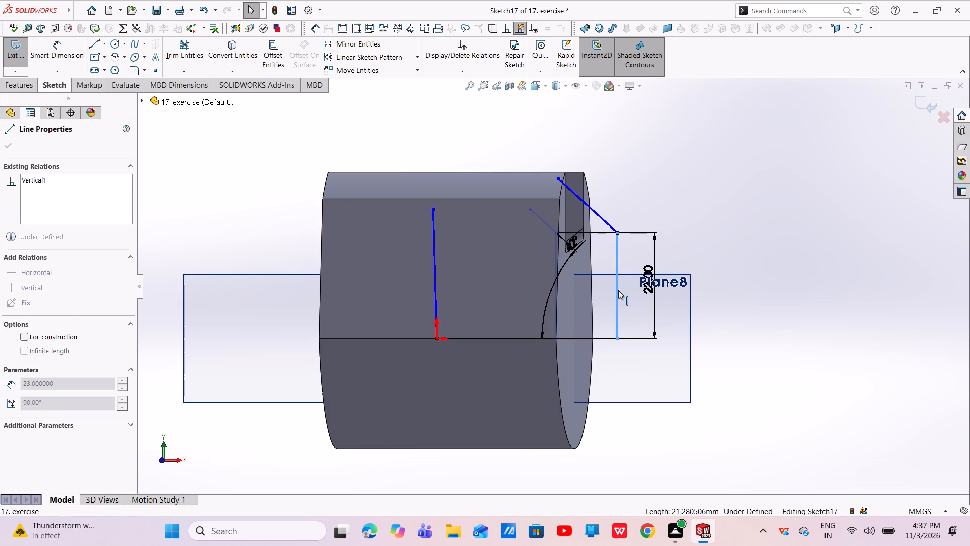
pyautogui.moveTo(618, 290); pyautogui.dragTo(640, 315)
# Delete the profile's inner side line at the origin and its horizontal base line, including the attached angle dimension.
pyautogui.moveTo(431, 298); pyautogui.dragTo(505, 303)
pyautogui.moveTo(467, 303); pyautogui.dragTo(432, 302)
pyautogui.click(456, 329)
pyautogui.rightClick(456, 329)
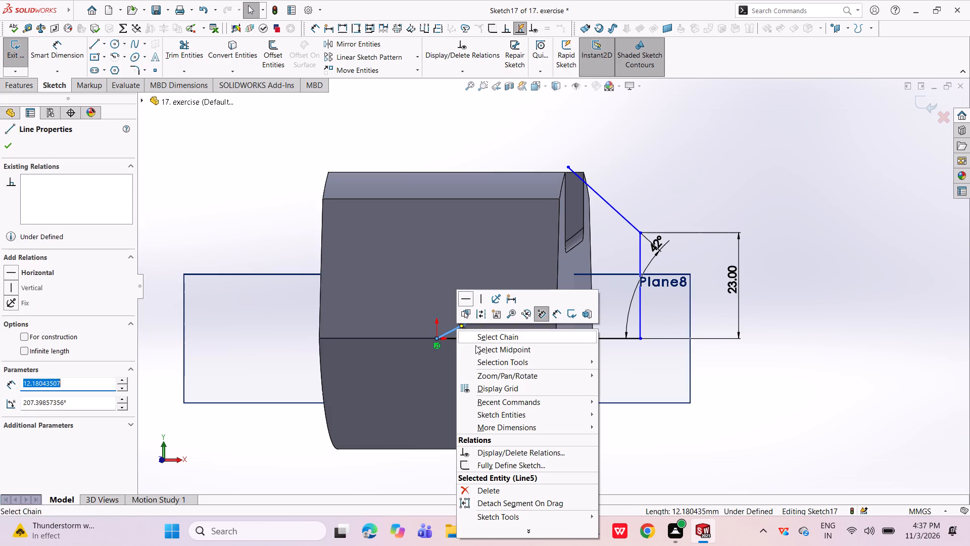
pyautogui.click(486, 490)
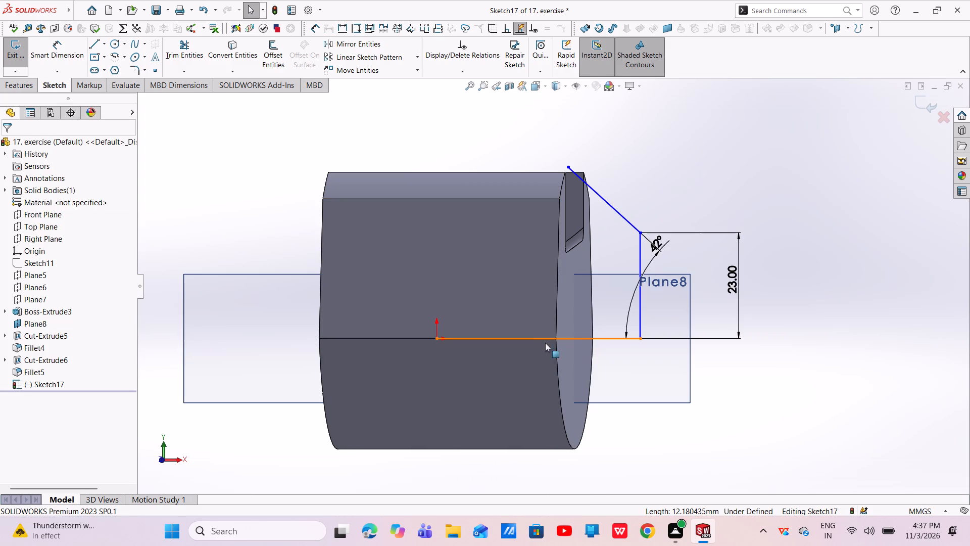
pyautogui.click(546, 340)
pyautogui.rightClick(546, 340)
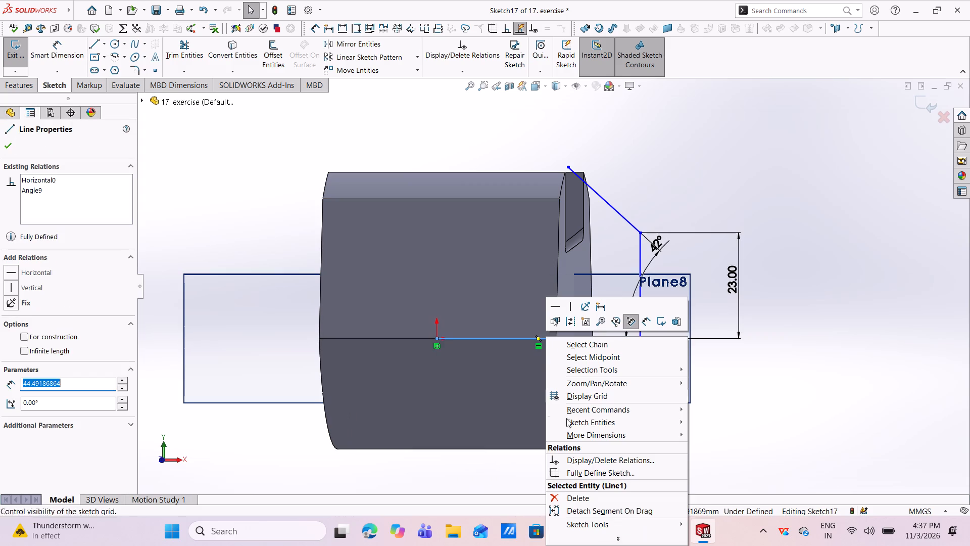
pyautogui.click(576, 494)
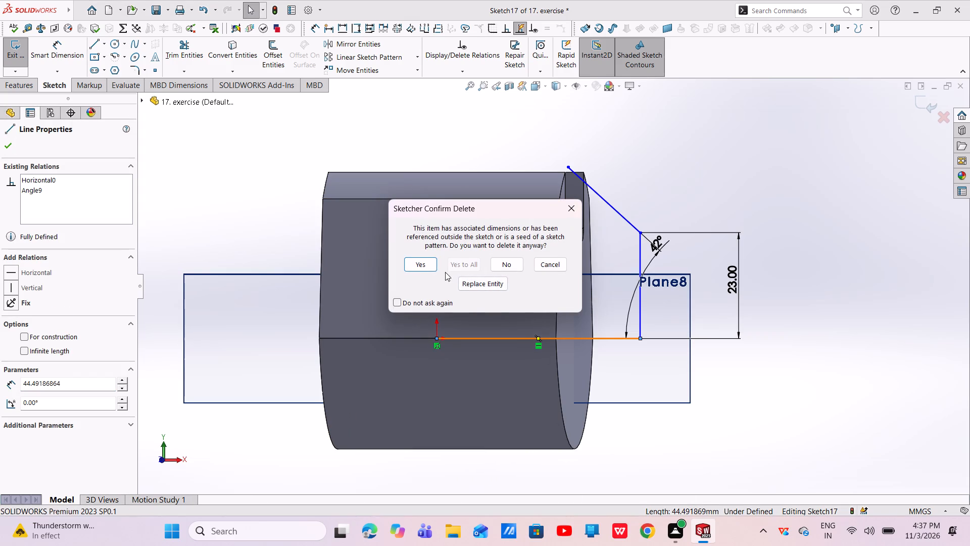
pyautogui.click(426, 267)
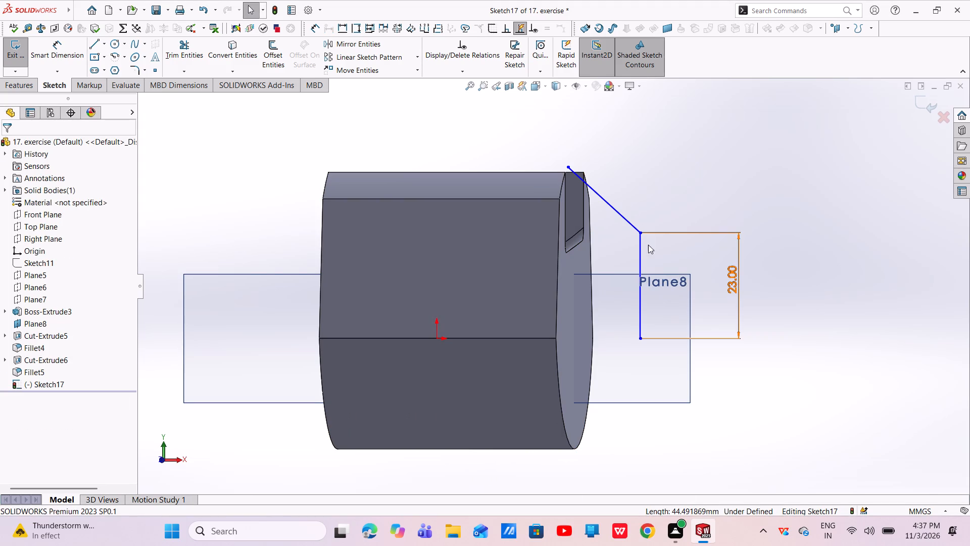
# Shorten the sloped line by moving its free endpoint to about X 38.5 mm, Y 26.1 mm.
pyautogui.moveTo(566, 166); pyautogui.dragTo(613, 218)
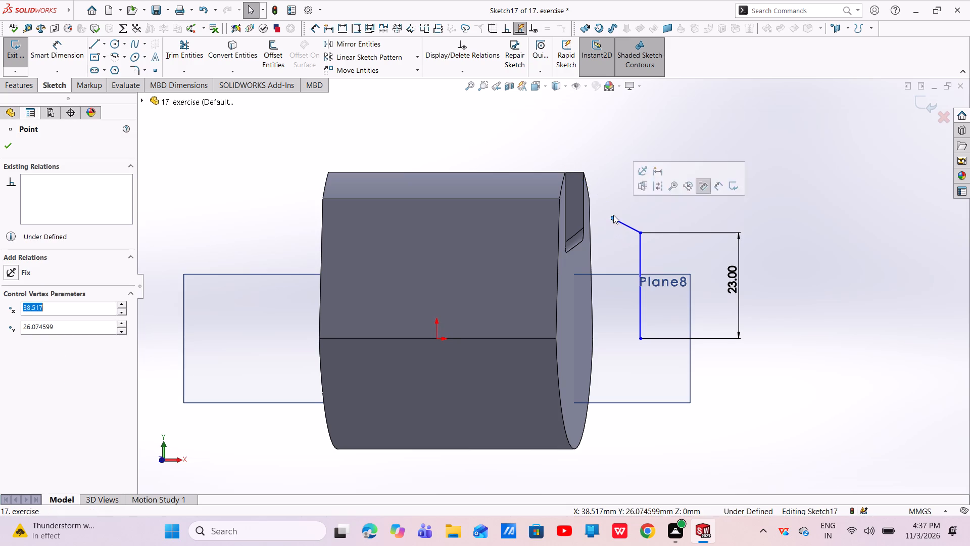
# Sketch a short horizontal line along the body's mid-height edge, ending at the corner on the end face.
pyautogui.click(86, 46)
pyautogui.click(94, 41)
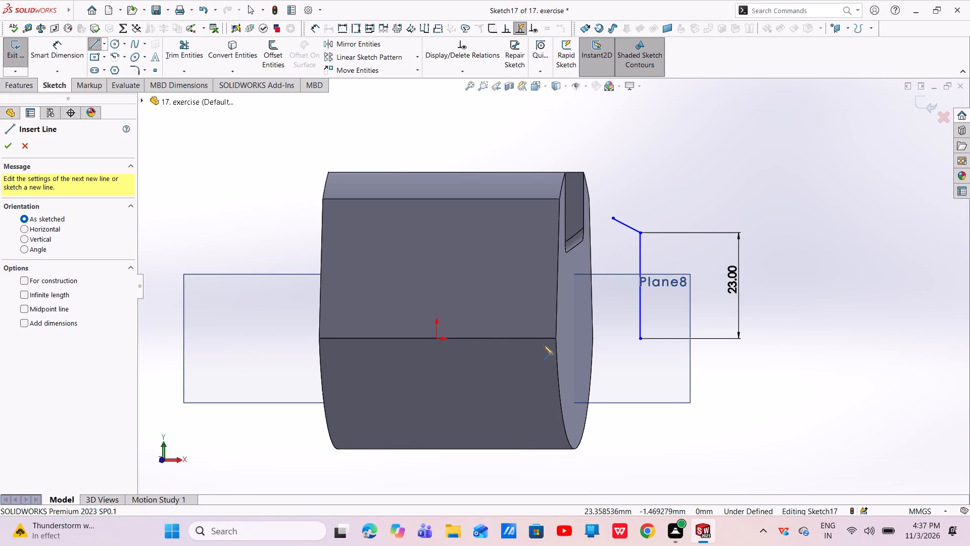
pyautogui.click(524, 340)
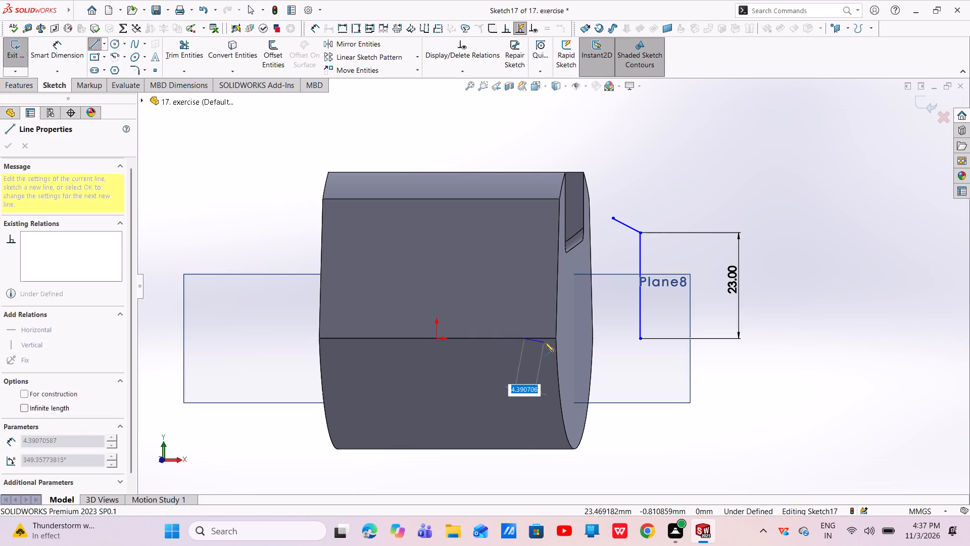
pyautogui.click(556, 339)
pyautogui.rightClick(556, 339)
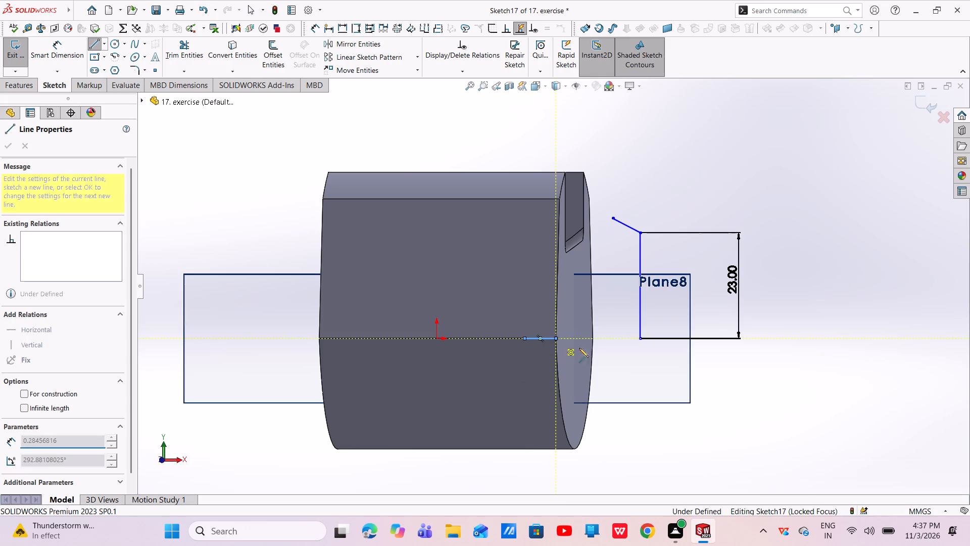
pyautogui.click(588, 351)
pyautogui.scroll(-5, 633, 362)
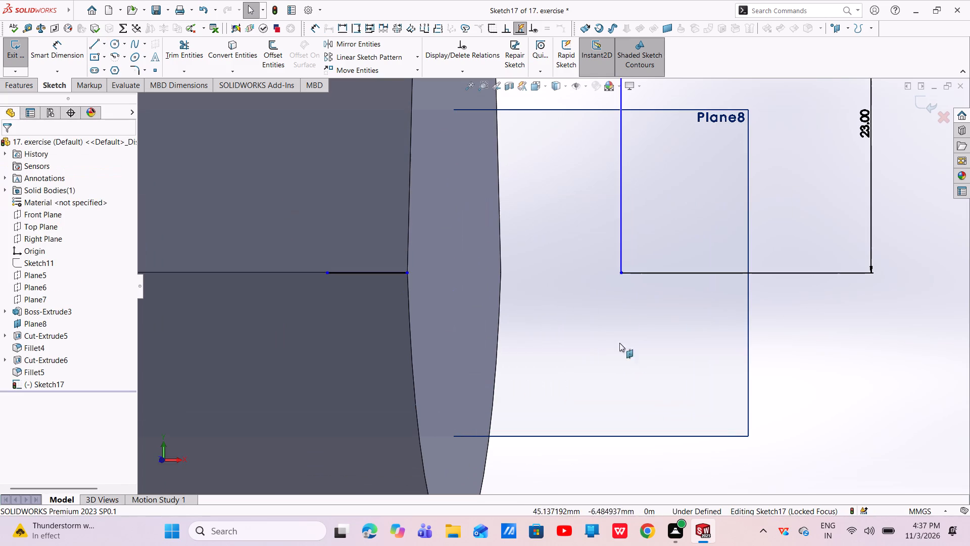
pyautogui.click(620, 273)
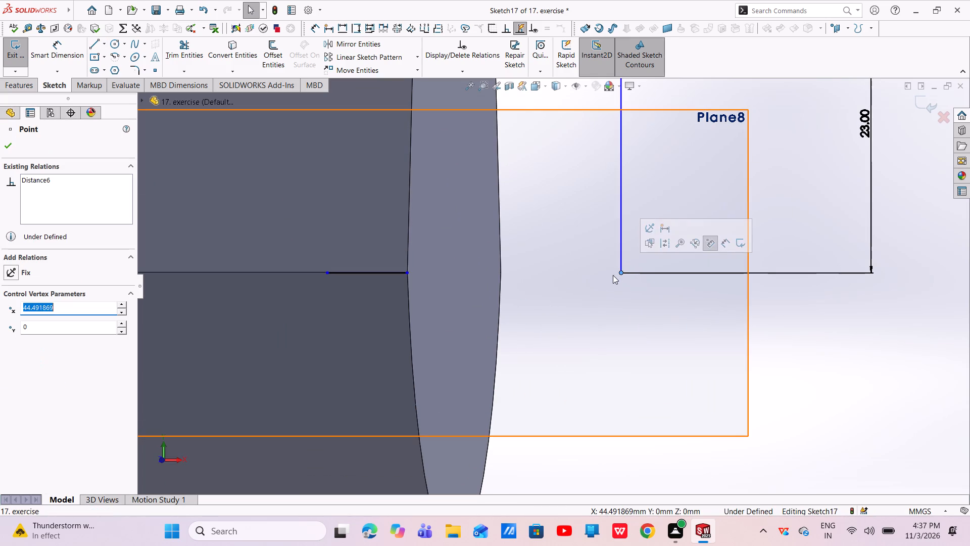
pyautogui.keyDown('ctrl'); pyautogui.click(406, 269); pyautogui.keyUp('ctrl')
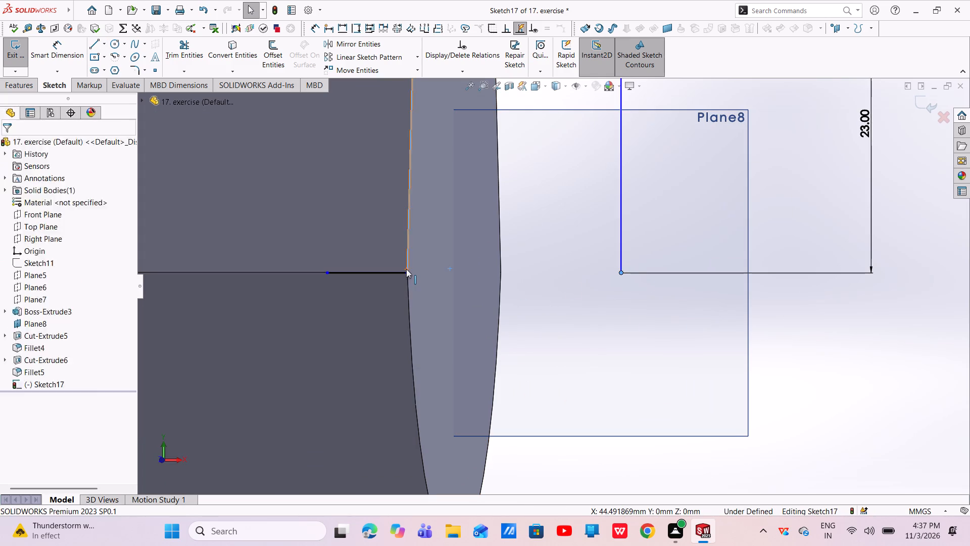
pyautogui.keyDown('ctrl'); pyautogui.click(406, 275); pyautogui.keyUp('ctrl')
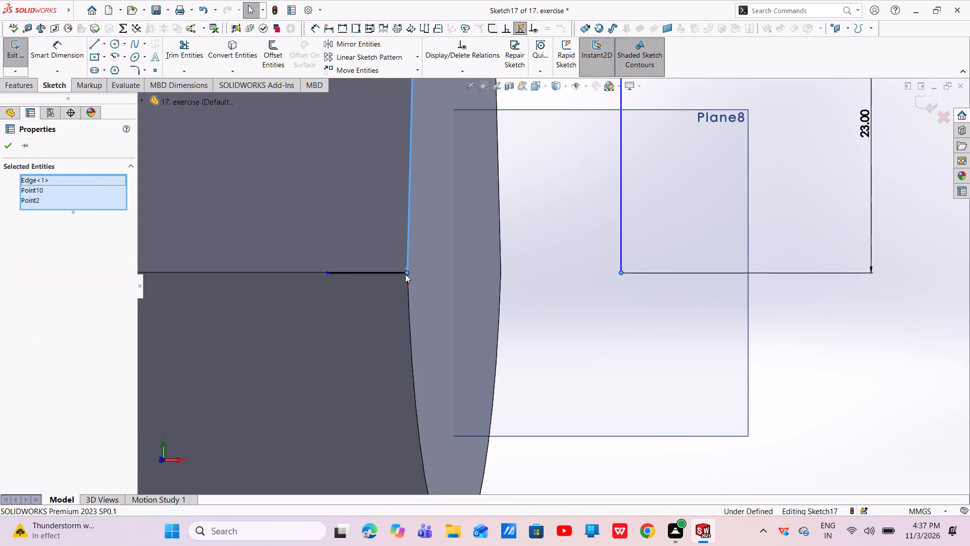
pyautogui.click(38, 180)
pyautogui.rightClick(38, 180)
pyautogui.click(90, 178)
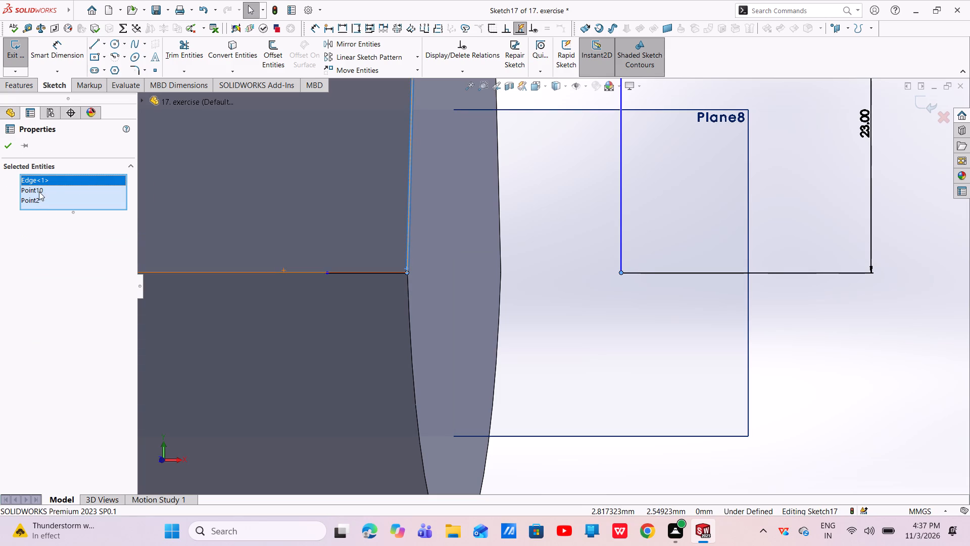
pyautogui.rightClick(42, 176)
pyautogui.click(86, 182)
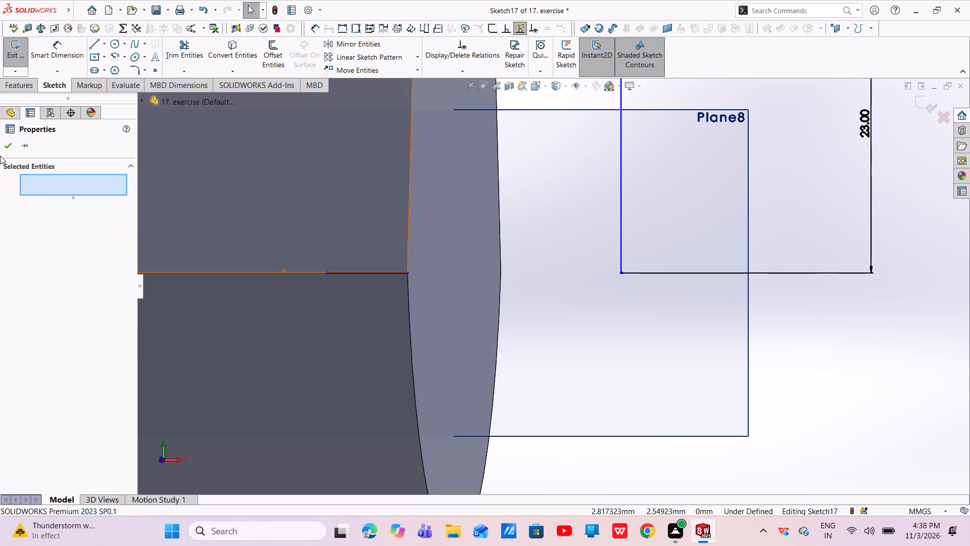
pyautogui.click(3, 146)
# Make the lower endpoint of the 23 mm vertical line coincident with the short horizontal line's outer endpoint.
pyautogui.click(619, 275)
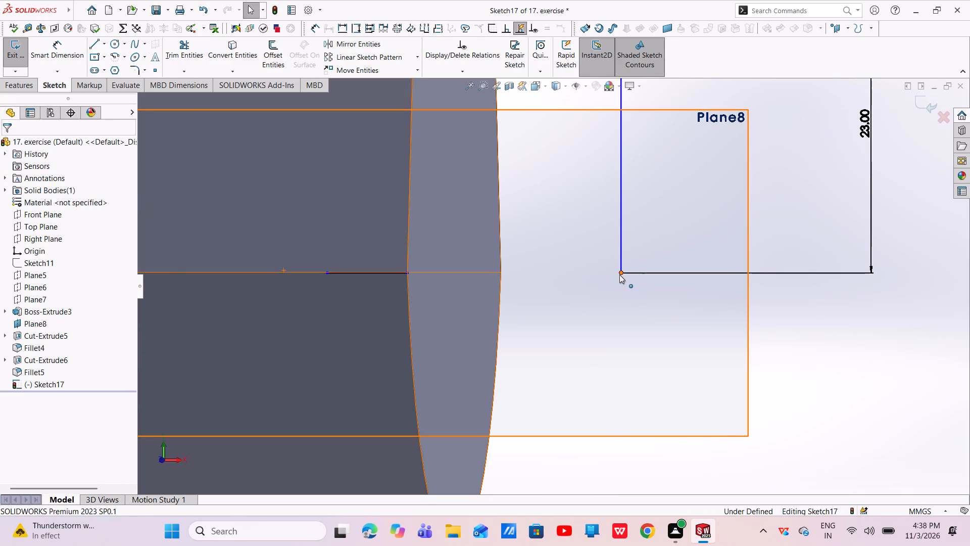
pyautogui.keyDown('ctrl'); pyautogui.click(406, 274); pyautogui.keyUp('ctrl')
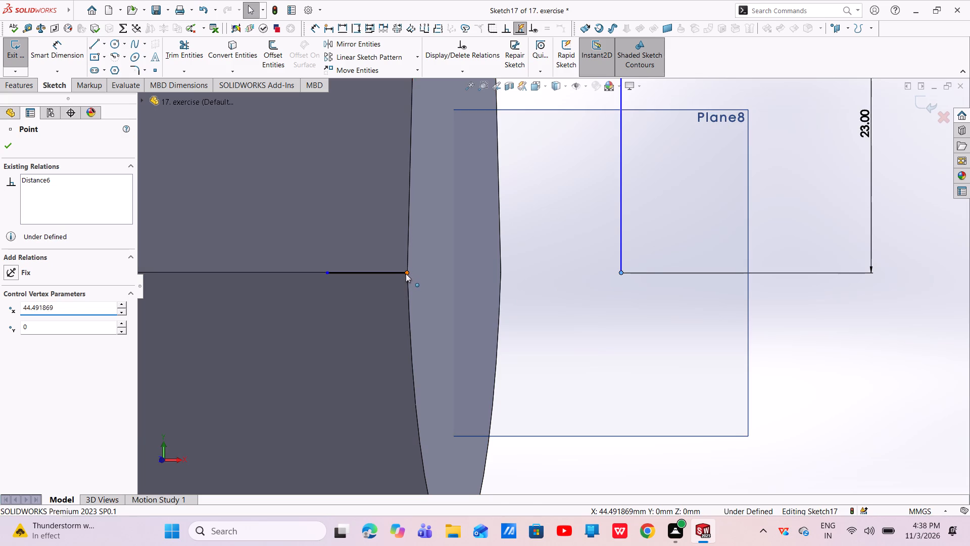
pyautogui.click(465, 229)
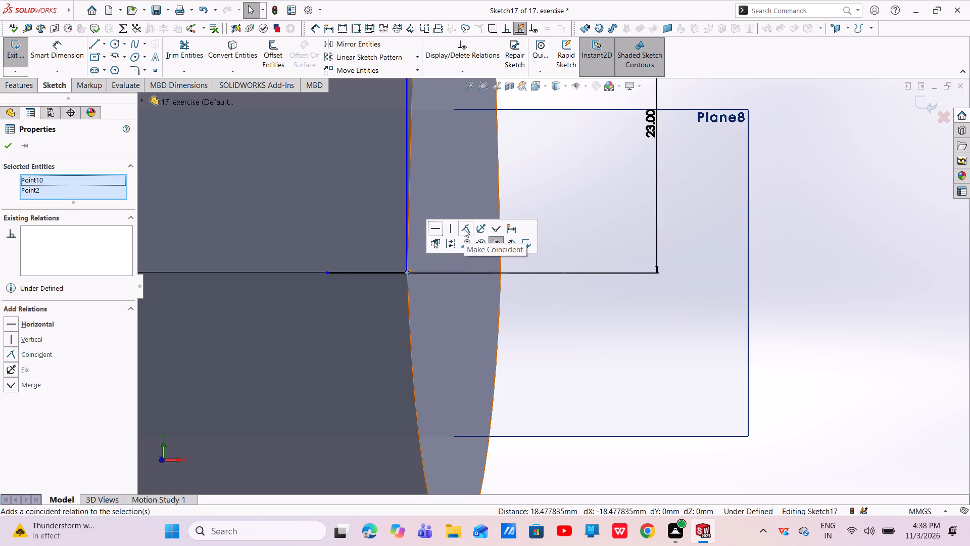
pyautogui.click(969, 331)
pyautogui.scroll(4, 397, 331)
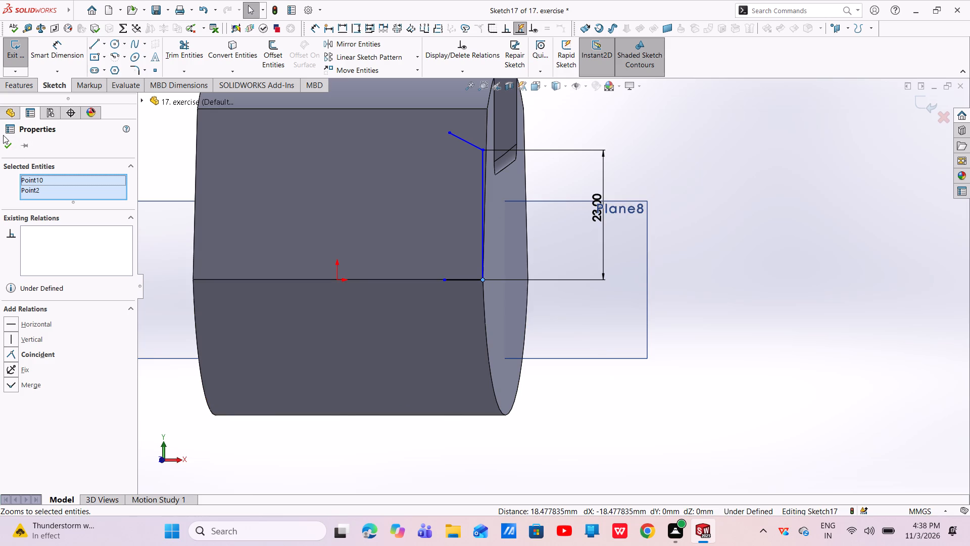
pyautogui.click(10, 153)
# Dimension the short horizontal line on the body's mid-height edge to 5 mm.
pyautogui.moveTo(62, 68); pyautogui.dragTo(57, 72)
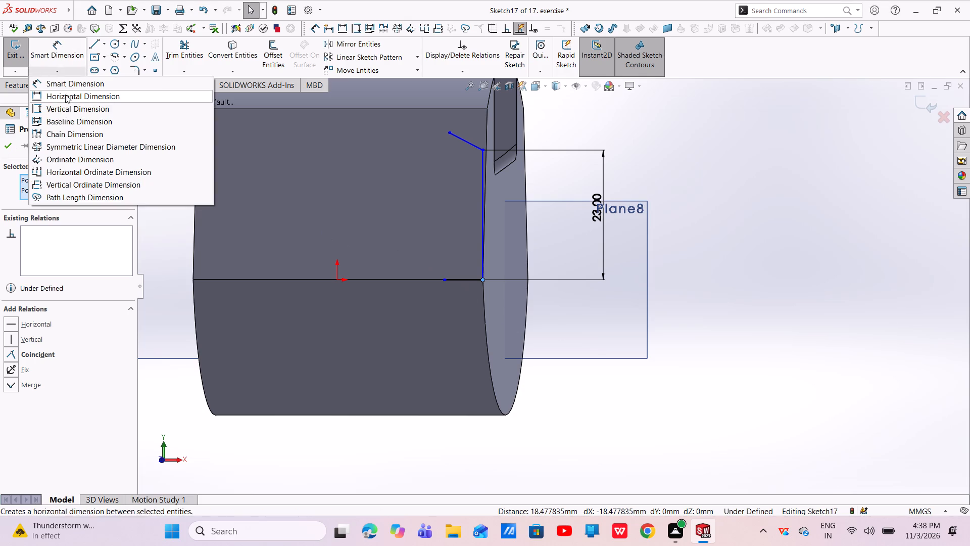
pyautogui.click(81, 81)
pyautogui.moveTo(468, 277); pyautogui.dragTo(473, 287)
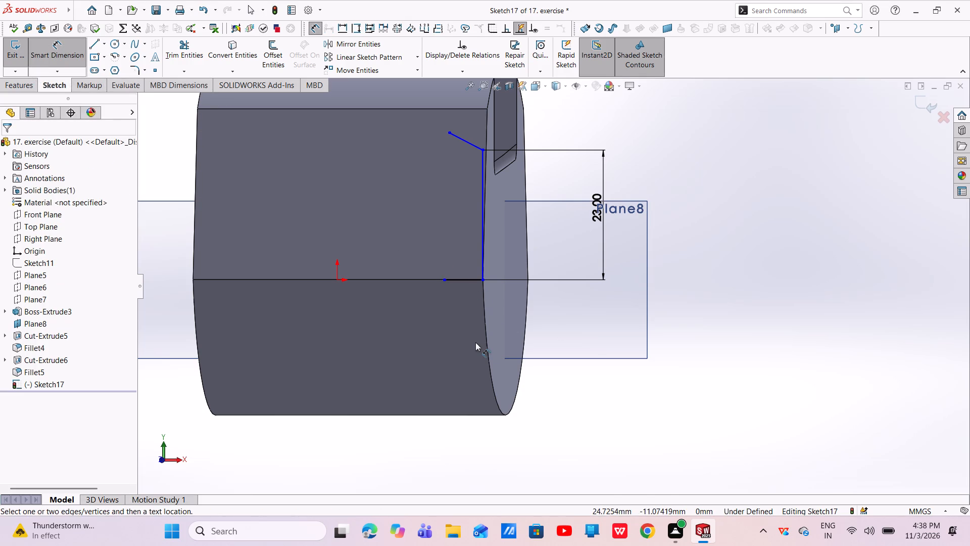
pyautogui.click(463, 280)
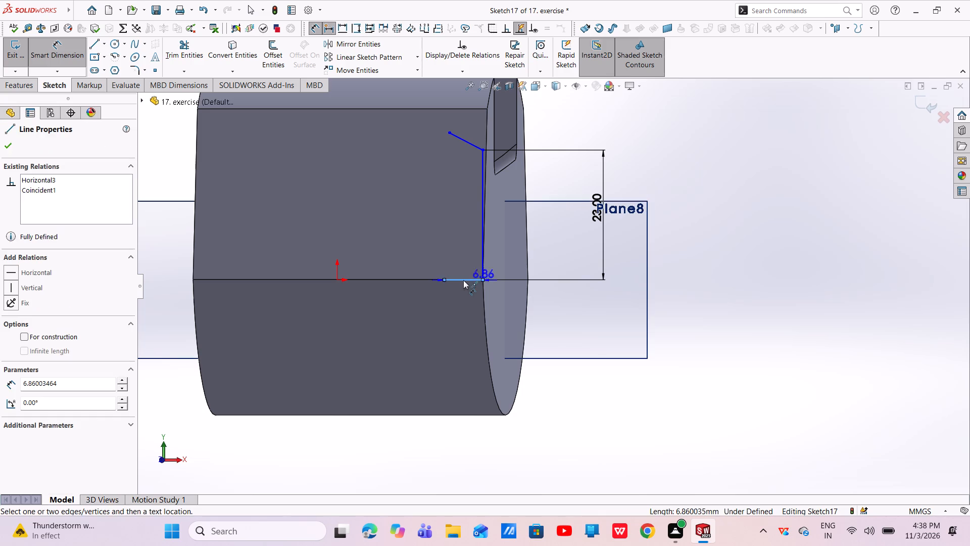
pyautogui.click(455, 338)
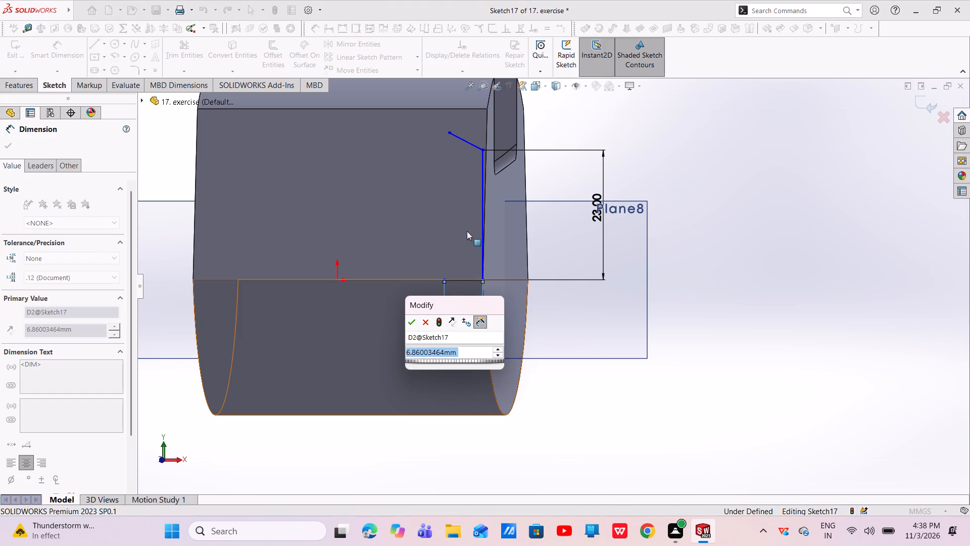
pyautogui.press('5')
pyautogui.press('Return')
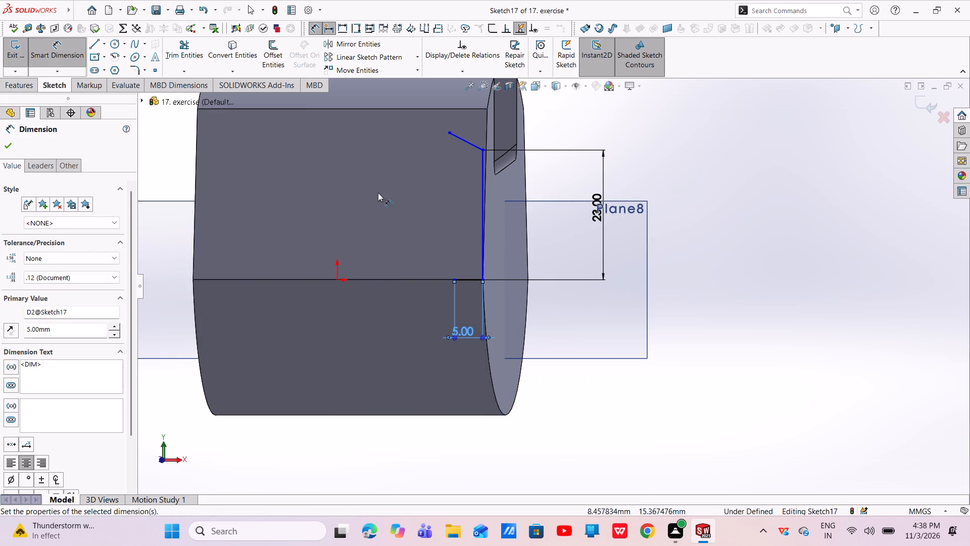
pyautogui.press('Escape')
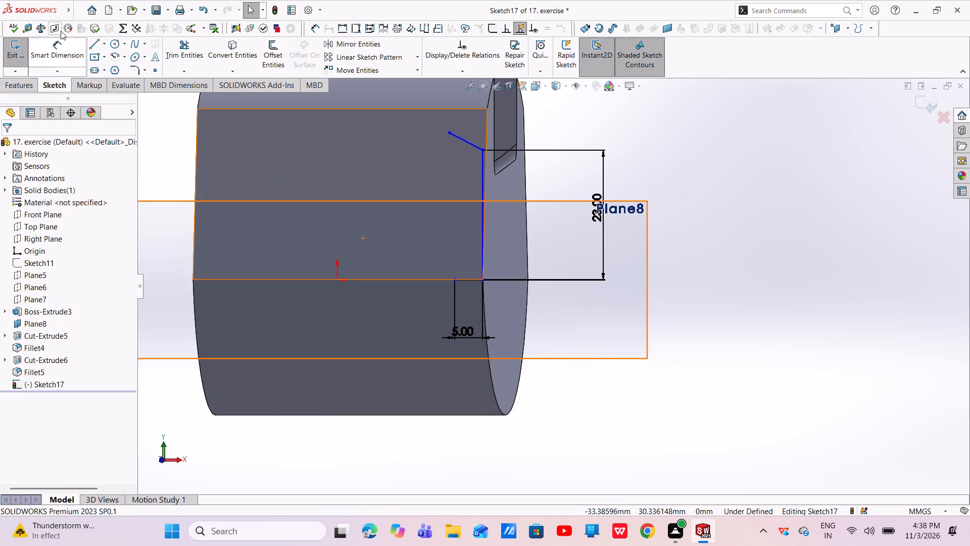
# Sketch a vertical line about 25.6 mm long from the 5 mm line's inner endpoint up to the sloped line.
pyautogui.click(93, 40)
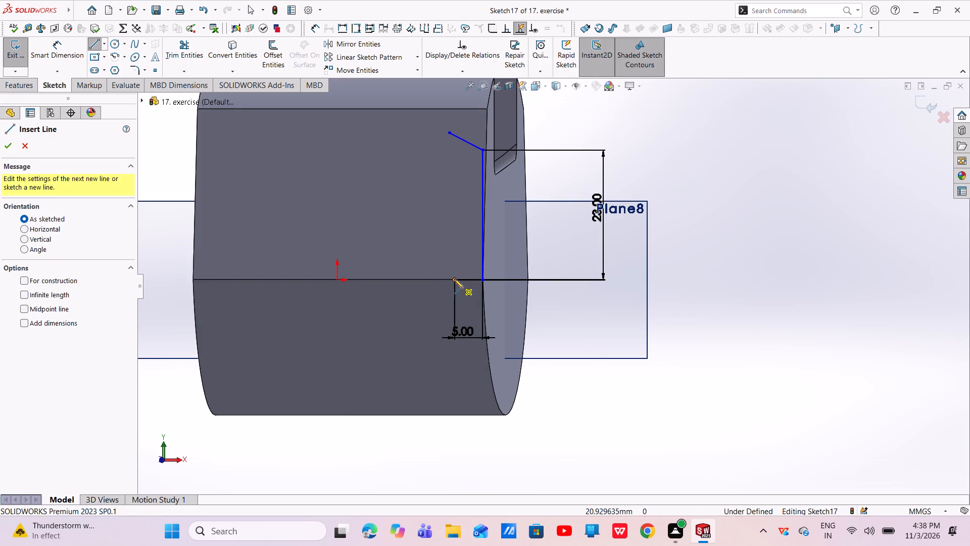
pyautogui.click(454, 279)
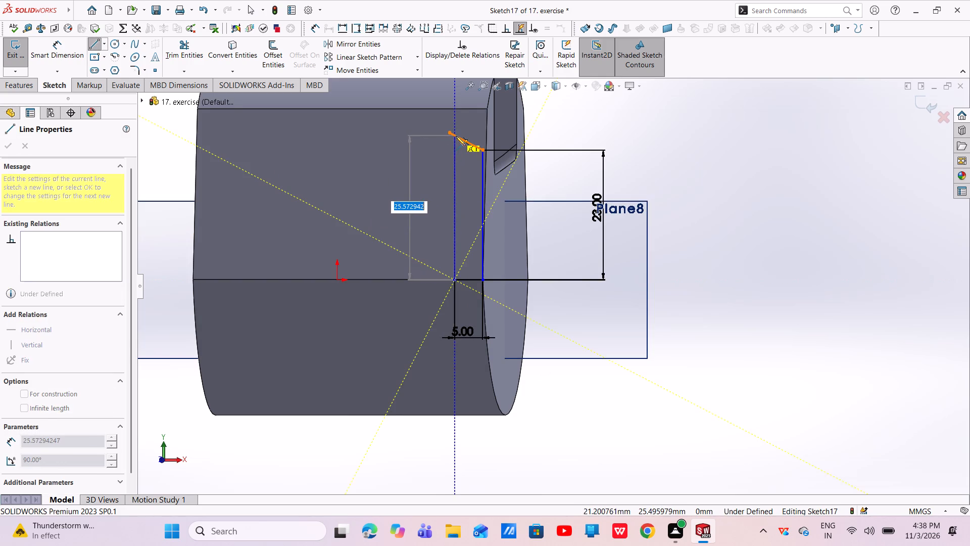
pyautogui.click(456, 136)
pyautogui.rightClick(456, 136)
pyautogui.click(470, 141)
# Trim the sloped line's overhang beyond the new inner vertical line.
pyautogui.scroll(-8, 469, 141)
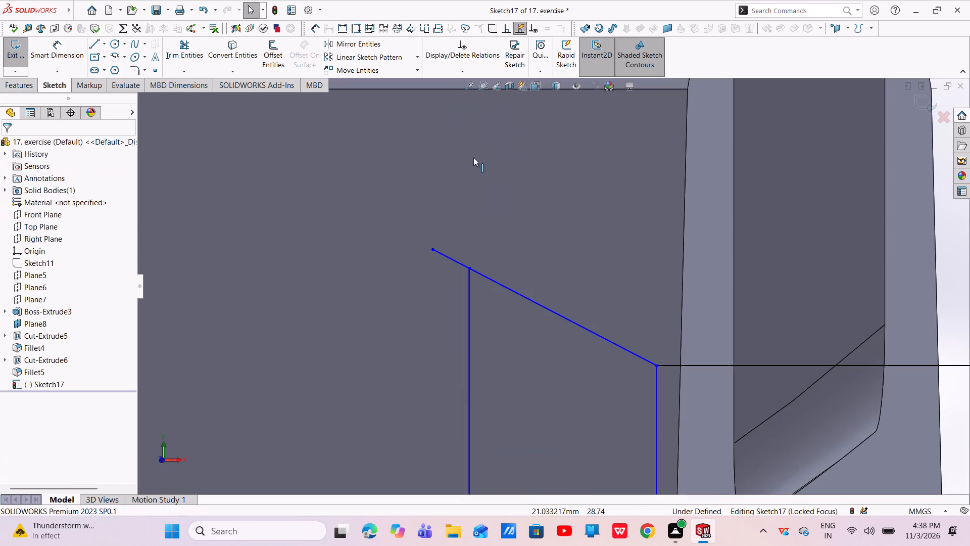
pyautogui.click(202, 52)
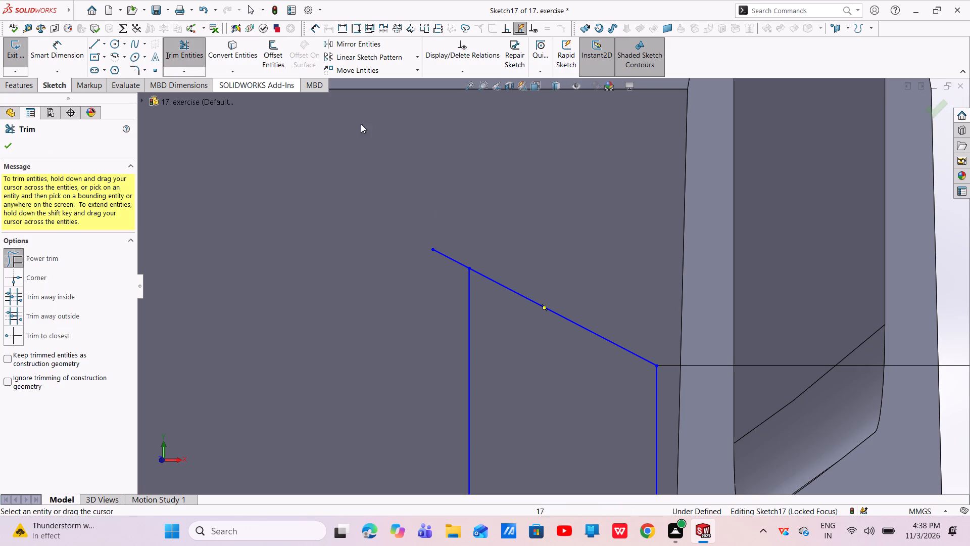
pyautogui.moveTo(421, 304); pyautogui.dragTo(460, 225)
pyautogui.rightClick(395, 217)
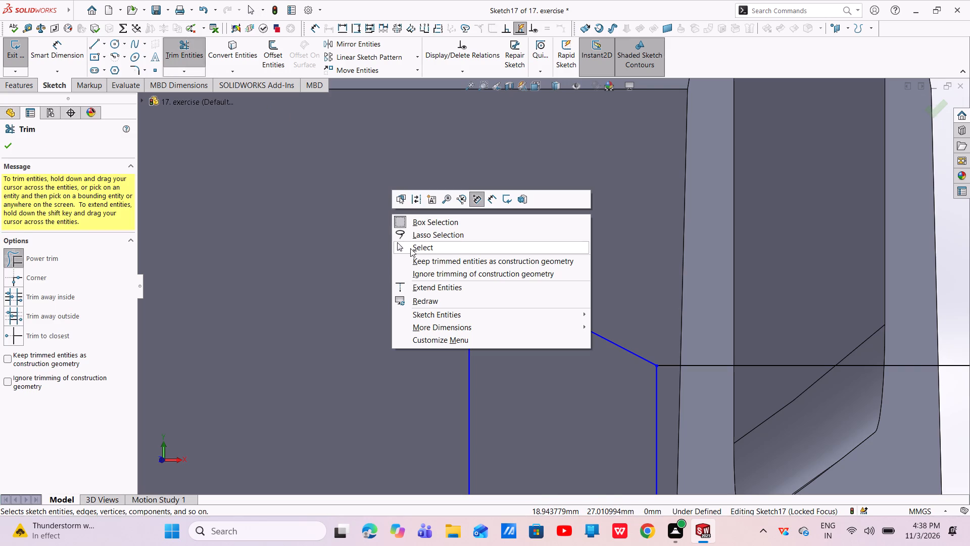
pyautogui.click(410, 248)
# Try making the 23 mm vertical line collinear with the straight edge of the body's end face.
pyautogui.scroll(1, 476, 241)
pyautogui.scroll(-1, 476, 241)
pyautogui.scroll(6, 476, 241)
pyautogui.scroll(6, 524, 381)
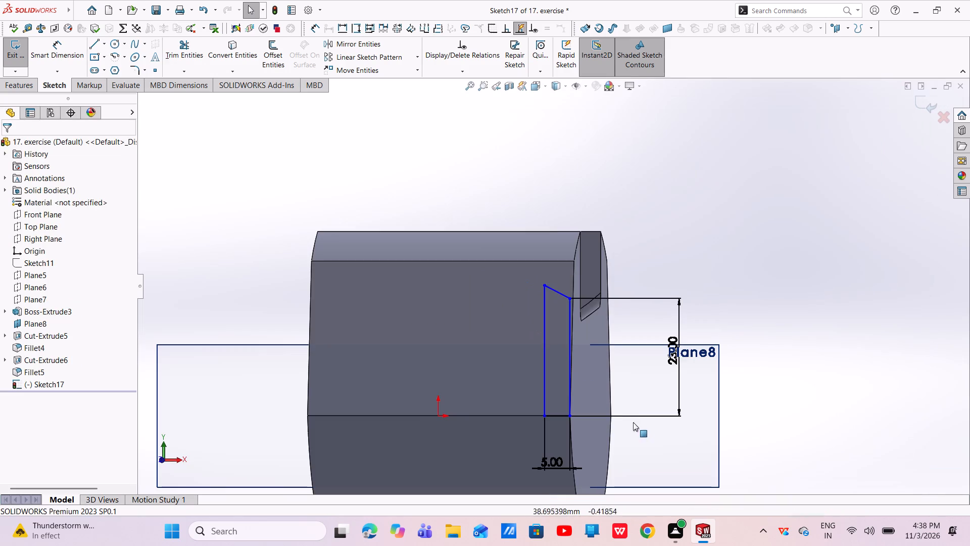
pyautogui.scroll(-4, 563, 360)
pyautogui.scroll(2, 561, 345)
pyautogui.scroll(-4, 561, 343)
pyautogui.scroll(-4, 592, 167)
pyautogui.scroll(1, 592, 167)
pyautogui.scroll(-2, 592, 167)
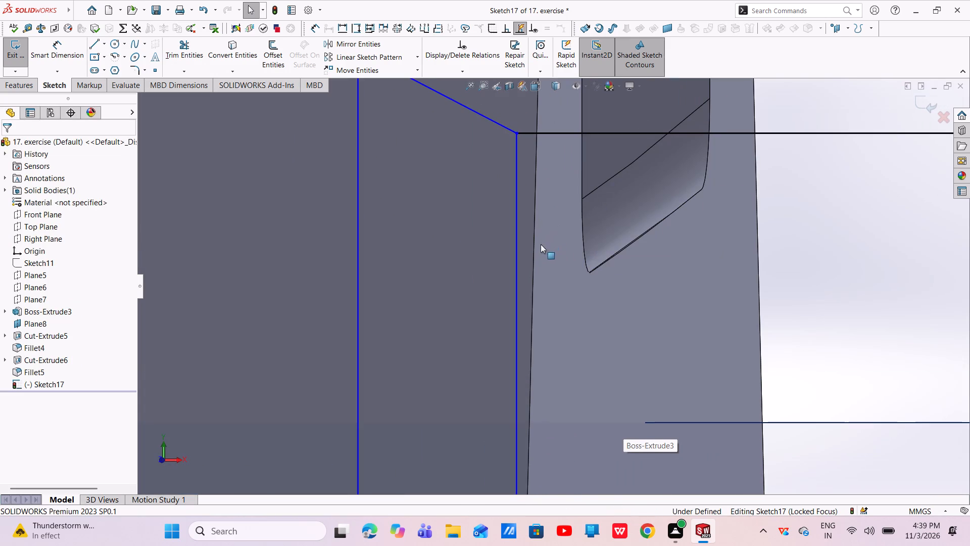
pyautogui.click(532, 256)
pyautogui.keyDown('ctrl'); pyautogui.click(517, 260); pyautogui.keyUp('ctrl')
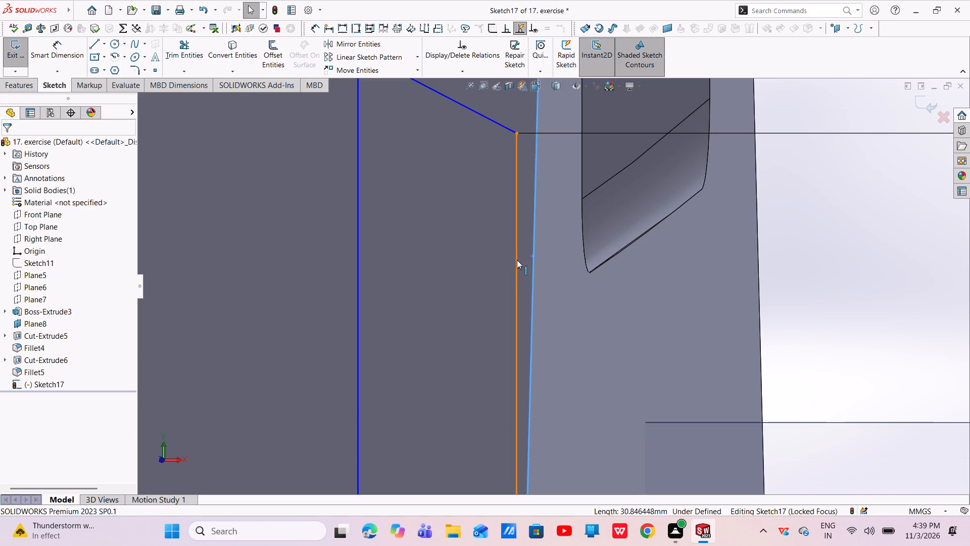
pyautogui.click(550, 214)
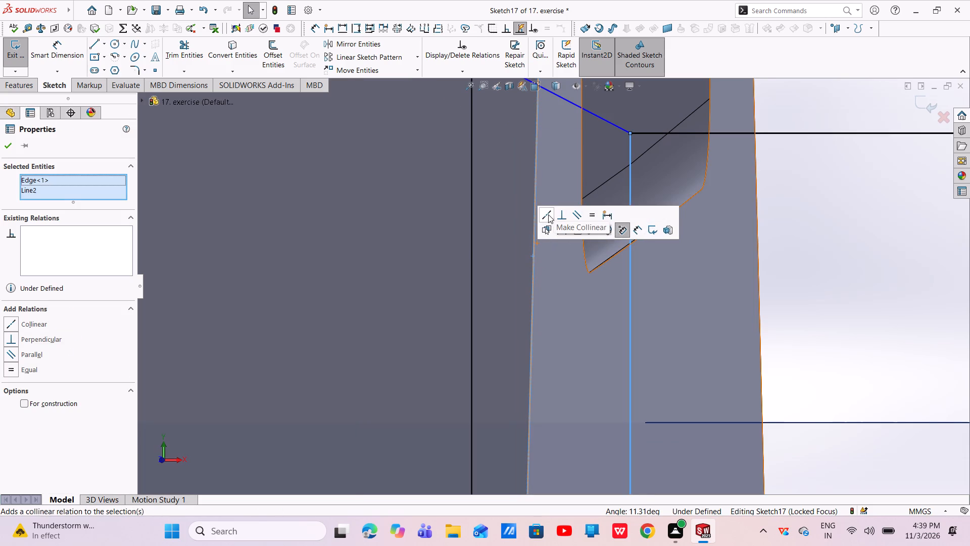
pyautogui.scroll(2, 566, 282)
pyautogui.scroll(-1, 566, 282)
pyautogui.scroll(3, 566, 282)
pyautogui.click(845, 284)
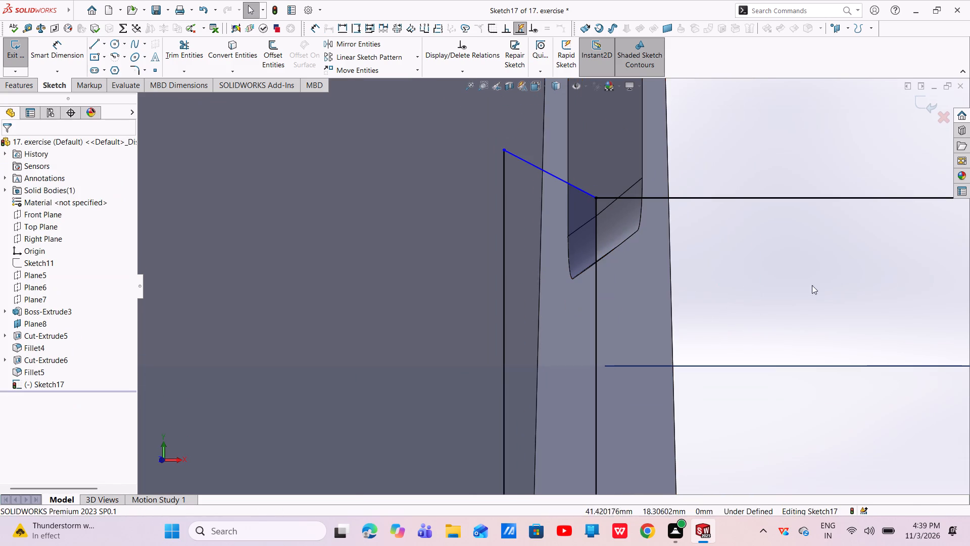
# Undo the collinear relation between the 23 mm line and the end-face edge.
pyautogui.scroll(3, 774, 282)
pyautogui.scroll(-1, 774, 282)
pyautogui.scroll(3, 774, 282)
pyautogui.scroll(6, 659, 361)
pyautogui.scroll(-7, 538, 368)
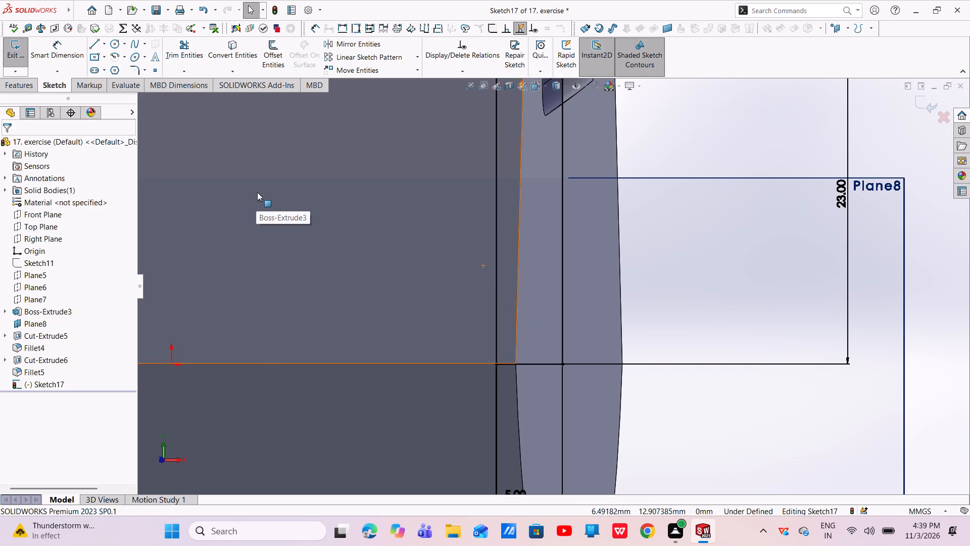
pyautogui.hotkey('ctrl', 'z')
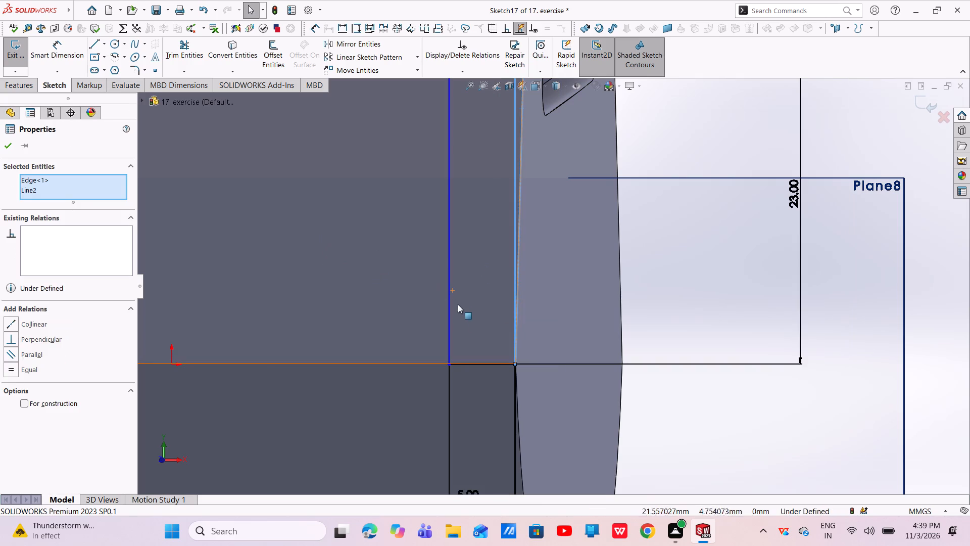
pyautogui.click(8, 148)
# Add a 42° angle dimension between the sloped line and the 5 mm horizontal line.
pyautogui.scroll(6, 757, 291)
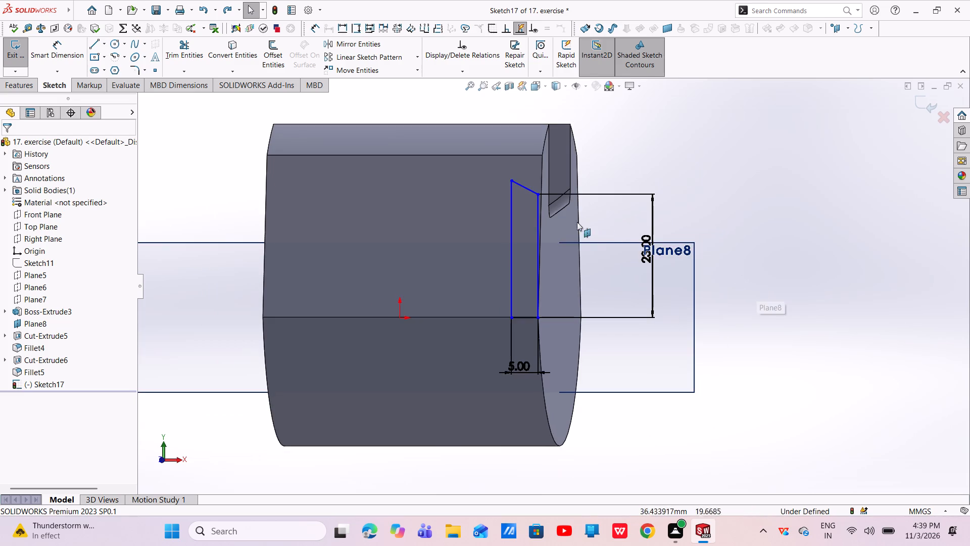
pyautogui.scroll(-4, 564, 215)
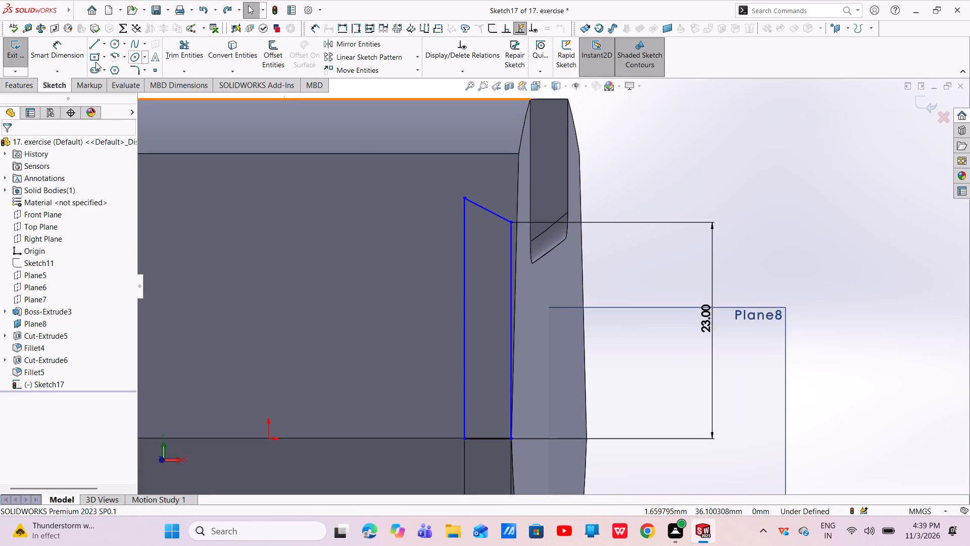
pyautogui.click(60, 53)
pyautogui.click(492, 211)
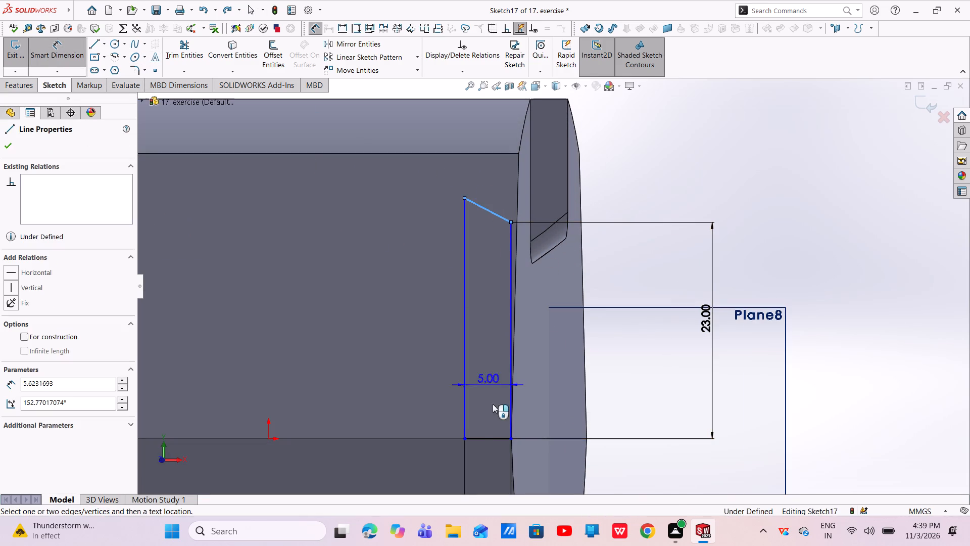
pyautogui.click(491, 441)
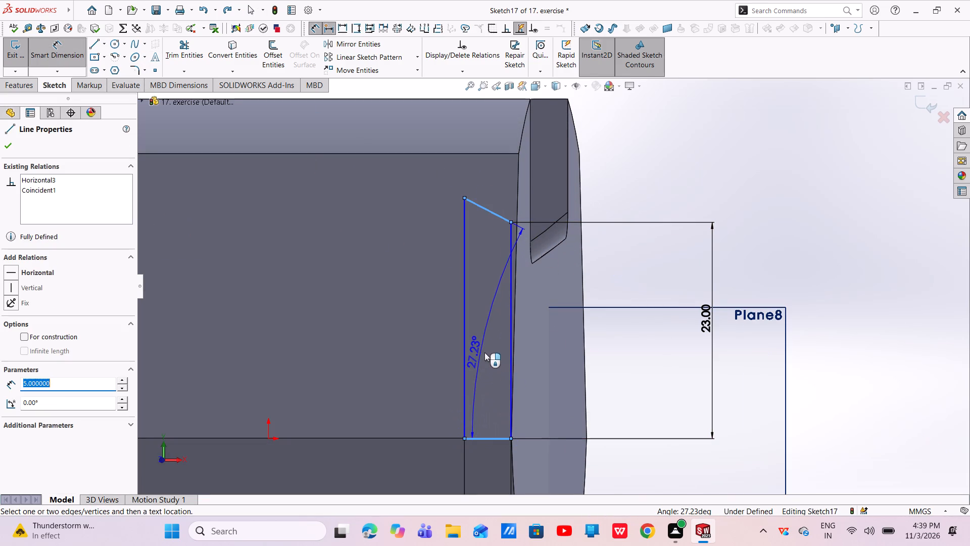
pyautogui.click(488, 305)
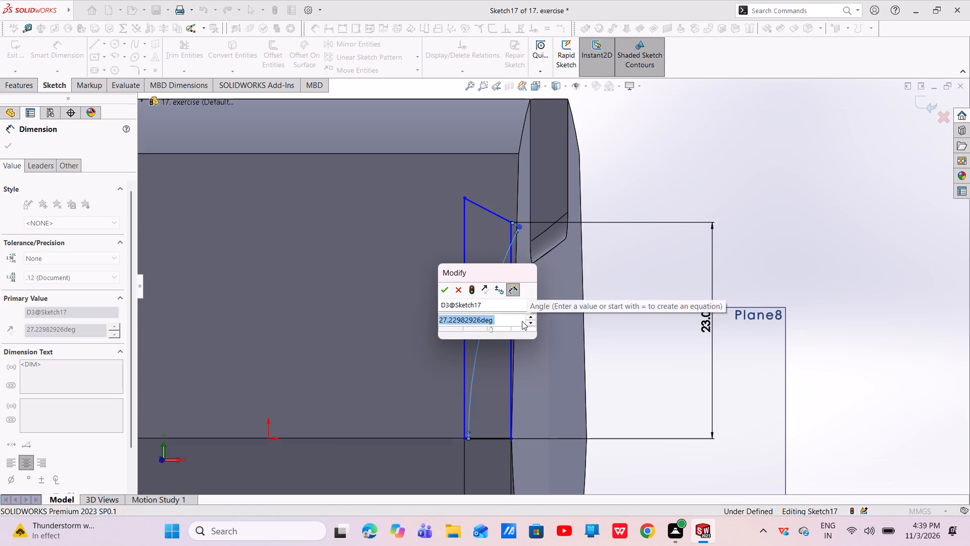
pyautogui.press('BackSpace')
pyautogui.write('42')
pyautogui.press('Return')
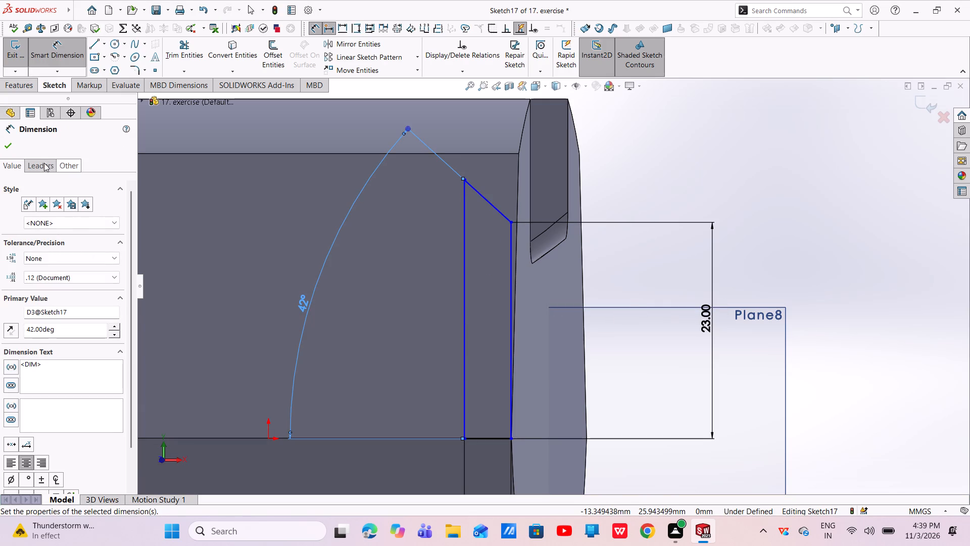
pyautogui.click(14, 150)
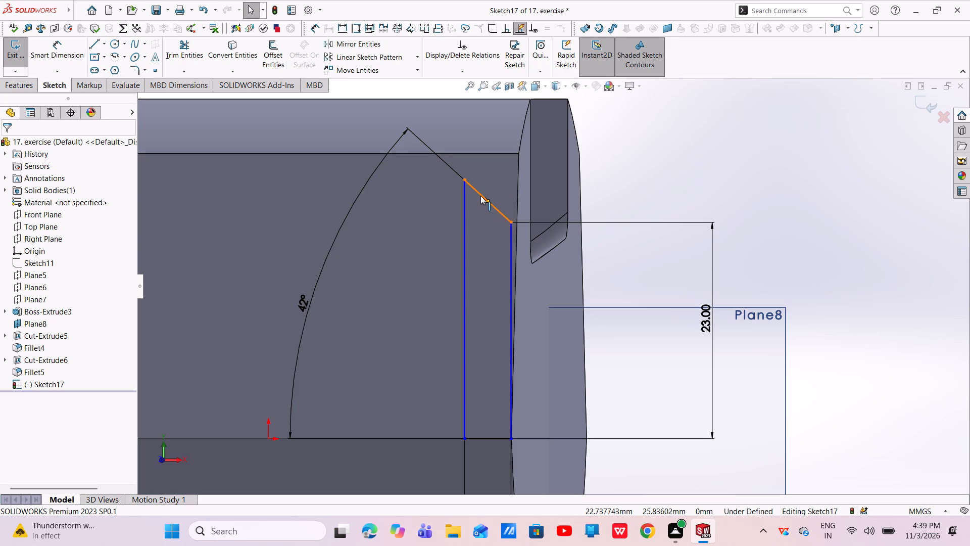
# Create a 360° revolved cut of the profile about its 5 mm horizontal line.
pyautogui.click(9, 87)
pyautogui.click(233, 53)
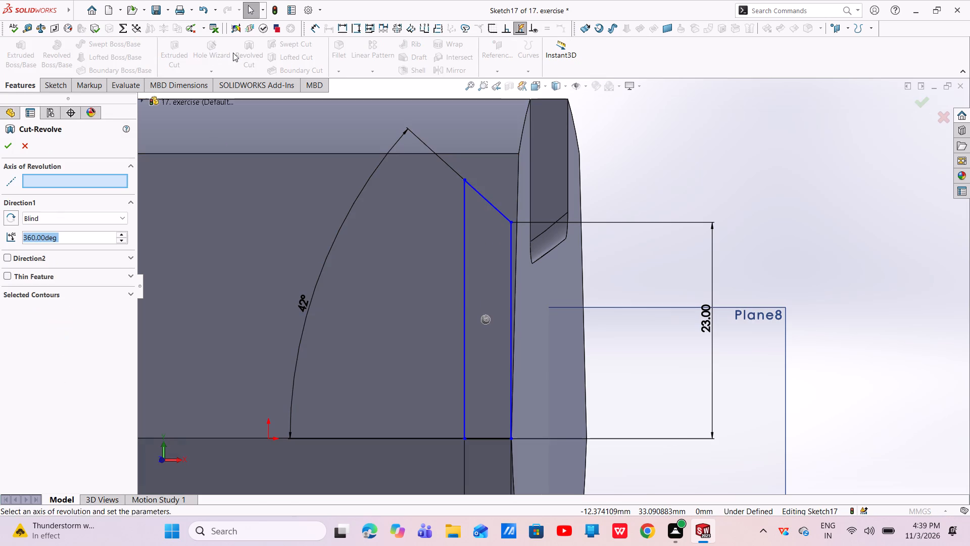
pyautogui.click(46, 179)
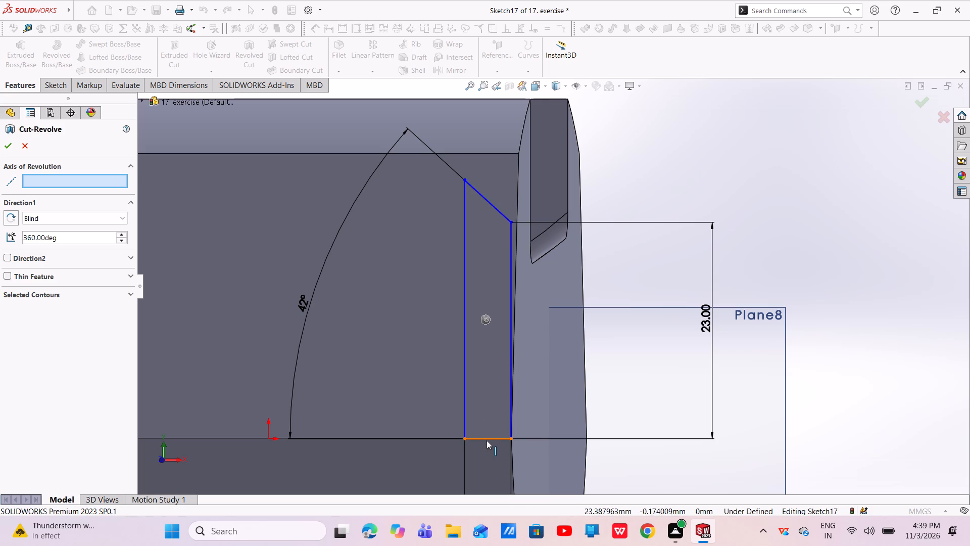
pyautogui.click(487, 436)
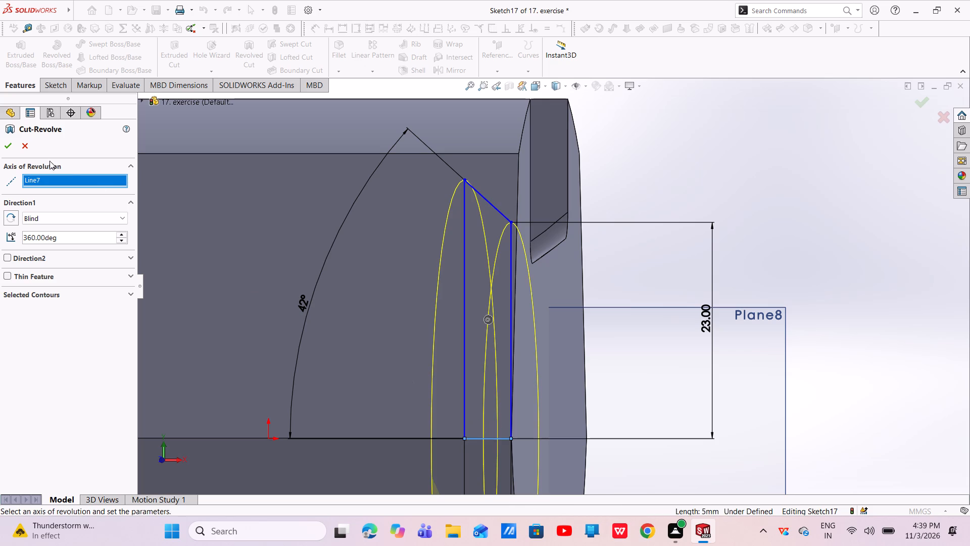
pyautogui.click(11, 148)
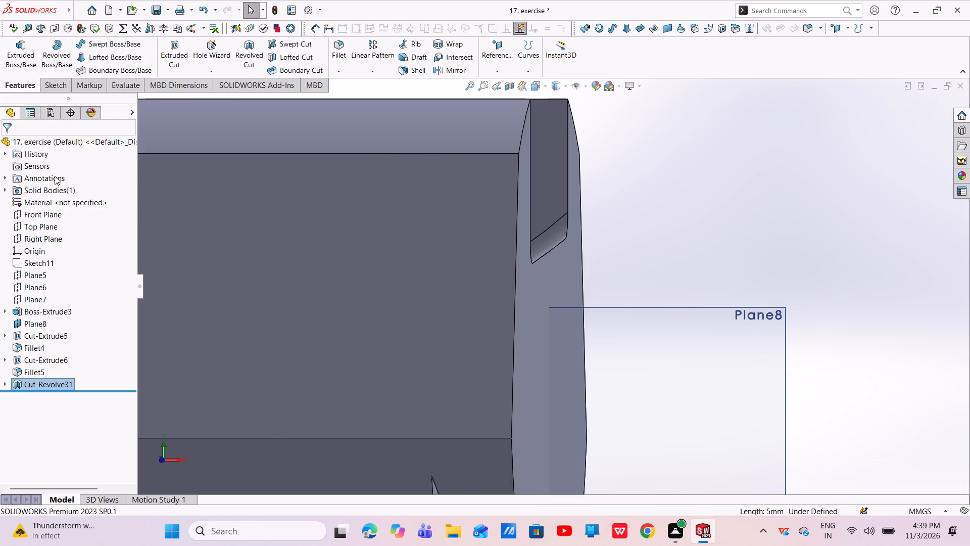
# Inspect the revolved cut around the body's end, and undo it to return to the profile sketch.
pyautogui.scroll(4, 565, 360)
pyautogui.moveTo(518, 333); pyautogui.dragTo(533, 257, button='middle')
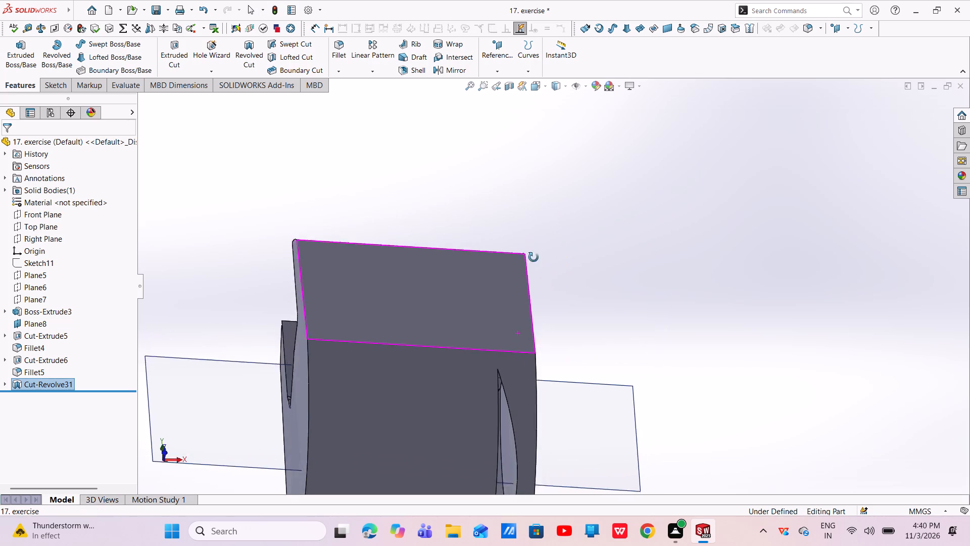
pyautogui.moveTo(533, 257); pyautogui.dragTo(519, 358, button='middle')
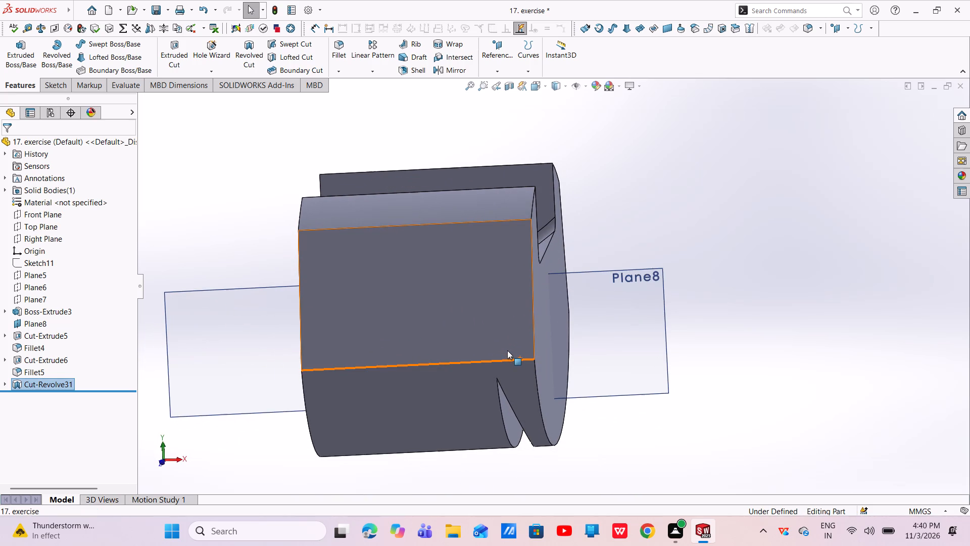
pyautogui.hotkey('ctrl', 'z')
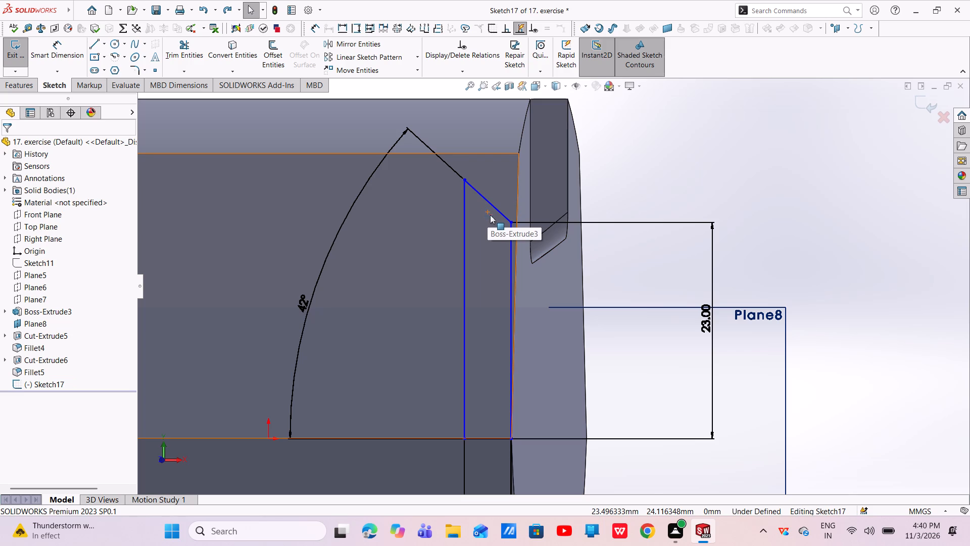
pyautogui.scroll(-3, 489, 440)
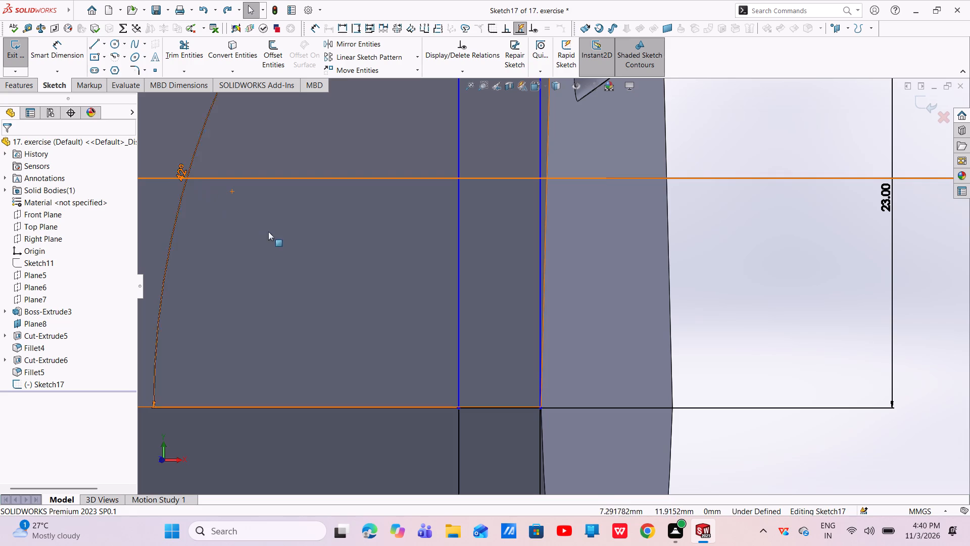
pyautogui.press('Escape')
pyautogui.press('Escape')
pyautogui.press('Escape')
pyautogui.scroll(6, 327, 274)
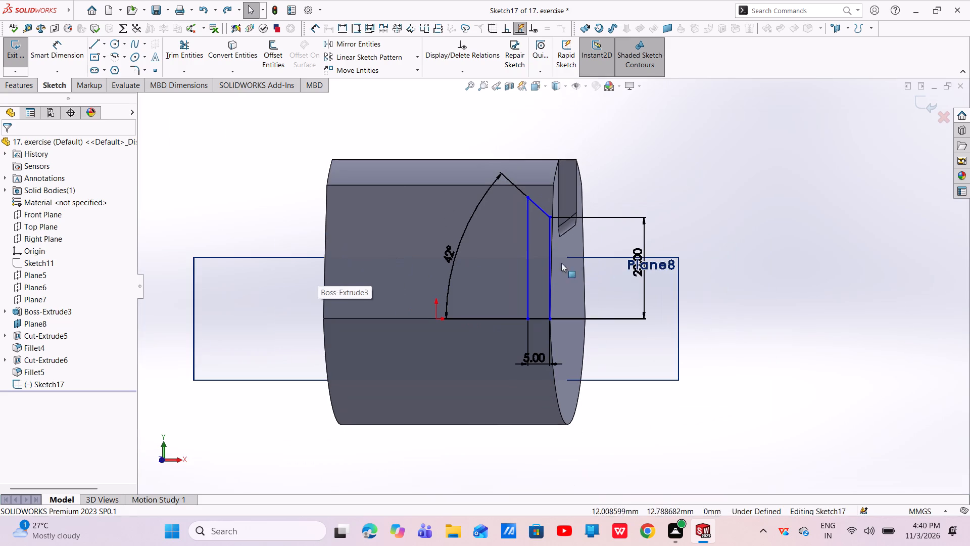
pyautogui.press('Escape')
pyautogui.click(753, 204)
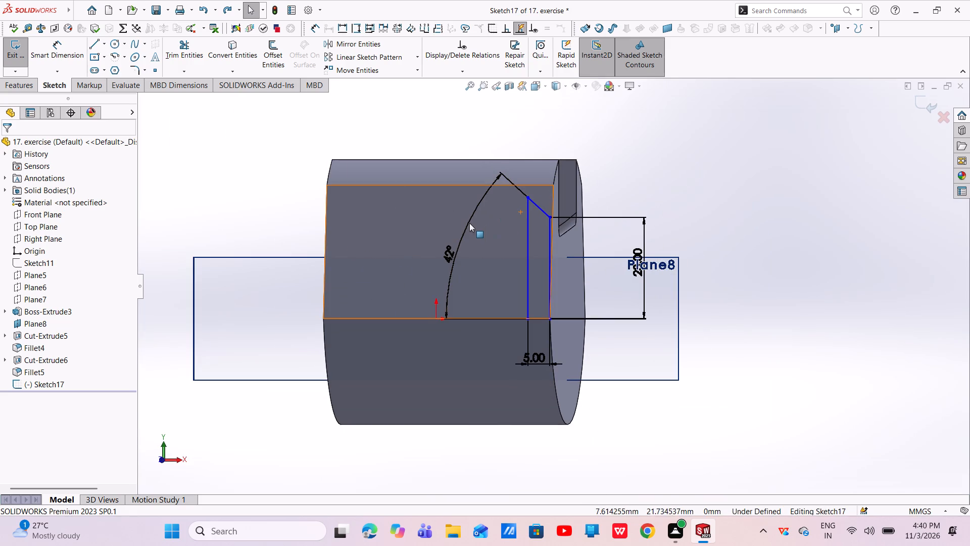
# Delete the profile's inner vertical line and its 5 mm horizontal base line, including their associated dimensions.
pyautogui.scroll(-1, 545, 312)
pyautogui.scroll(3, 545, 312)
pyautogui.scroll(-3, 545, 312)
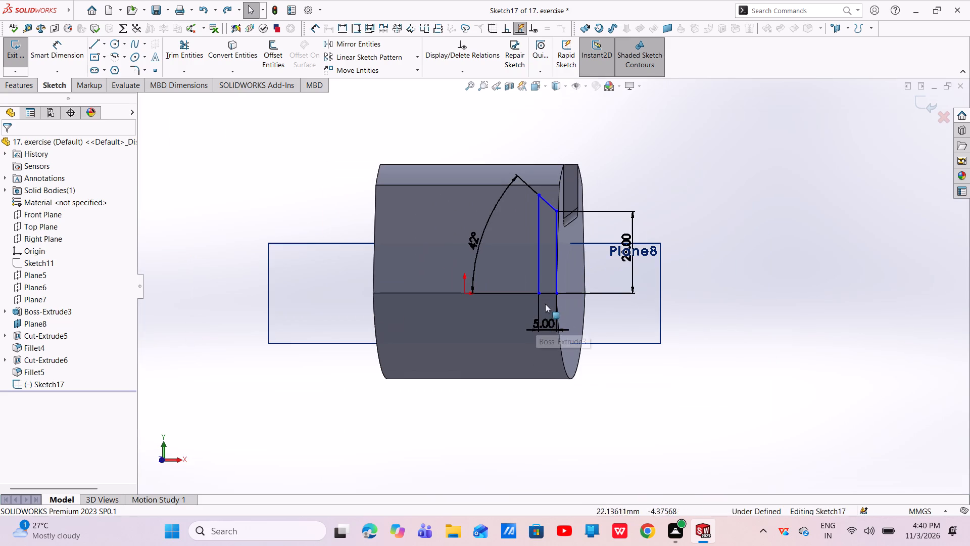
pyautogui.scroll(-5, 546, 294)
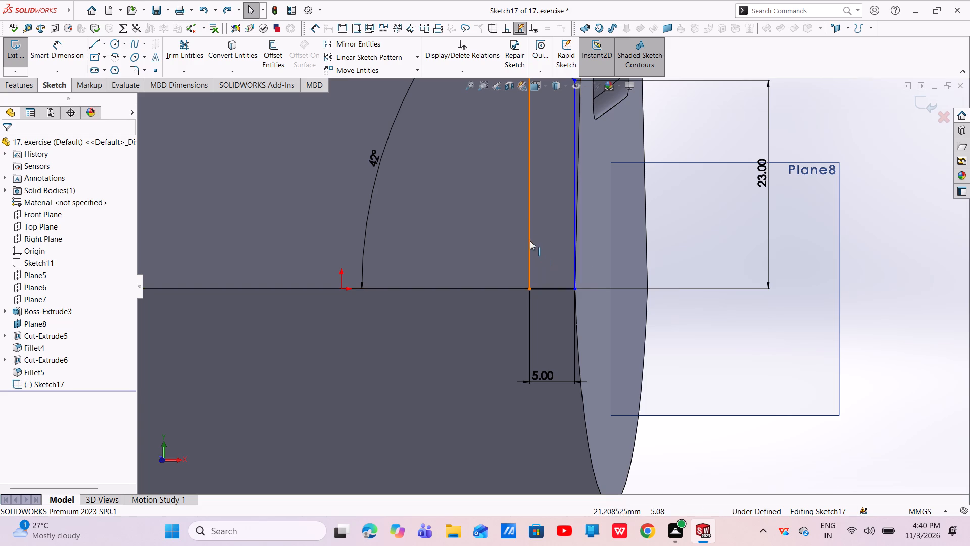
pyautogui.click(530, 179)
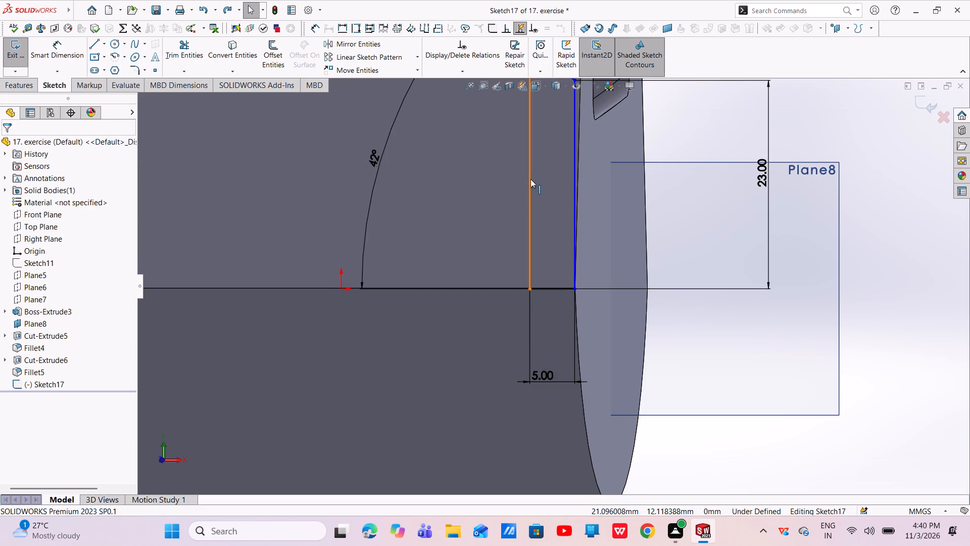
pyautogui.rightClick(530, 179)
pyautogui.click(547, 339)
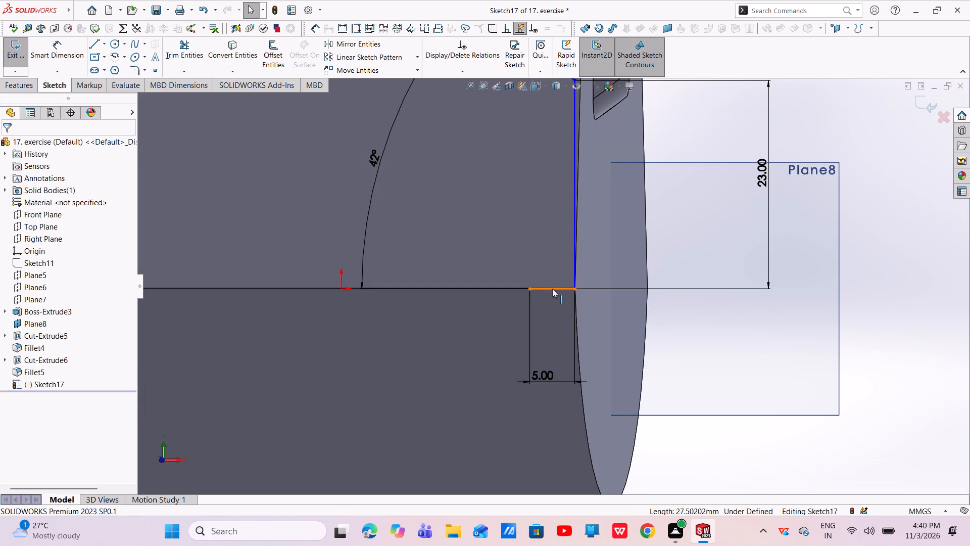
pyautogui.click(552, 289)
pyautogui.rightClick(552, 289)
pyautogui.click(576, 452)
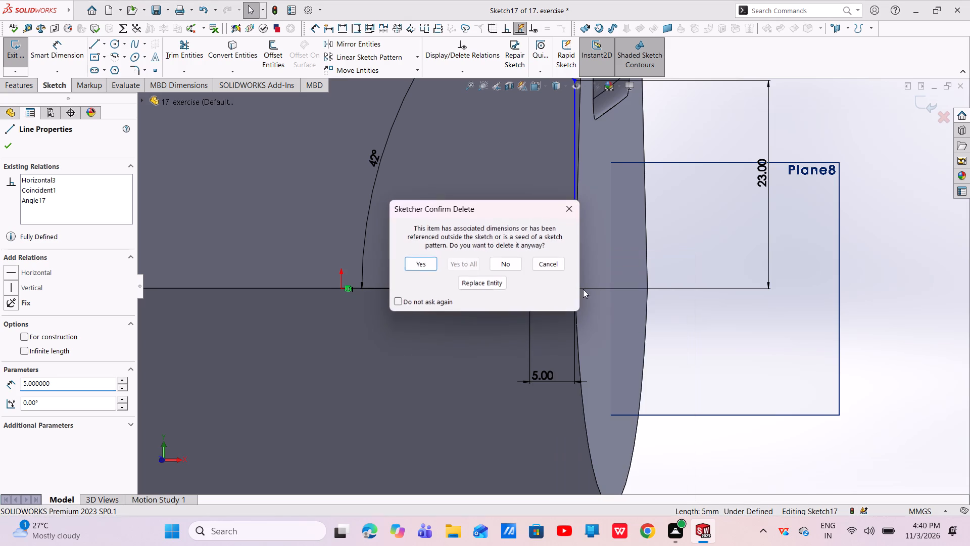
pyautogui.click(420, 259)
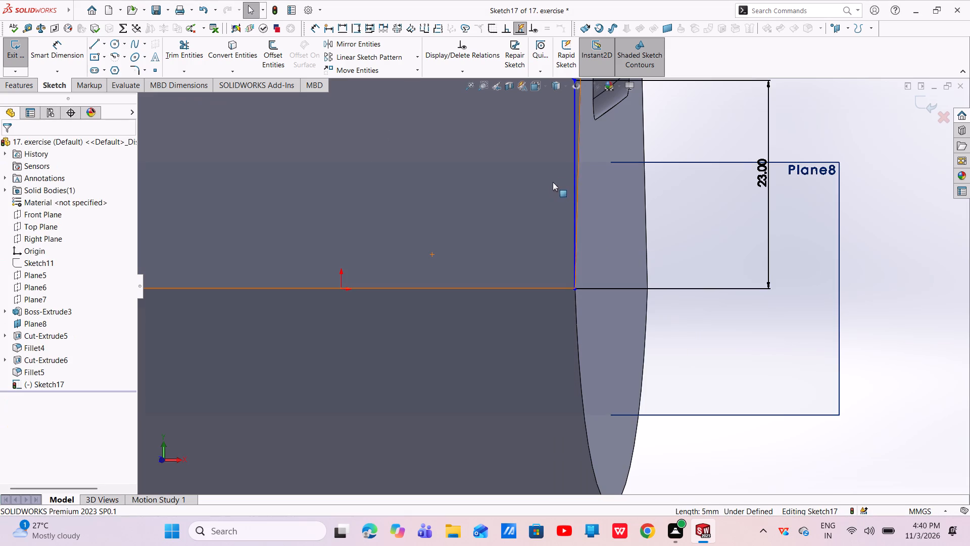
# Delete the 23 mm vertical line with its dimension and the remaining sloped line from the profile sketch.
pyautogui.click(573, 196)
pyautogui.rightClick(573, 196)
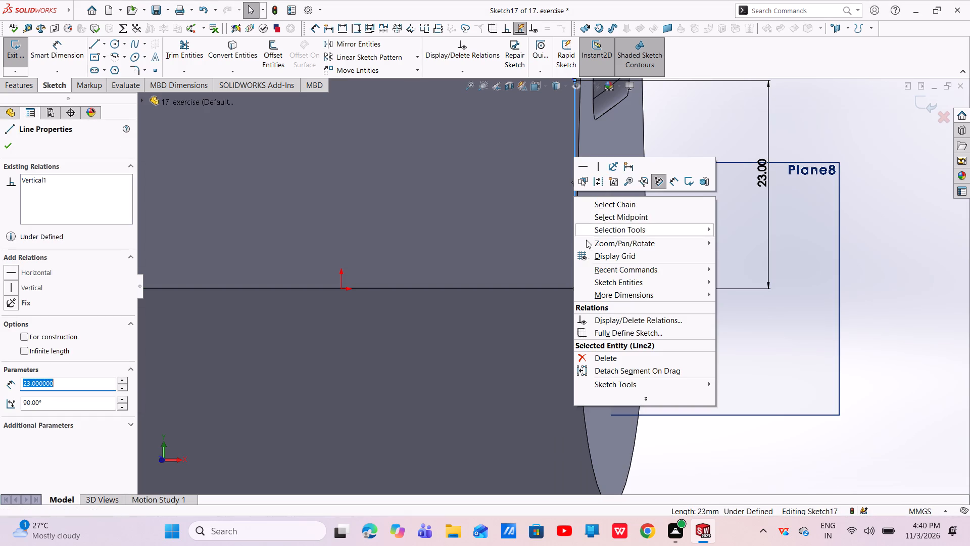
pyautogui.click(595, 353)
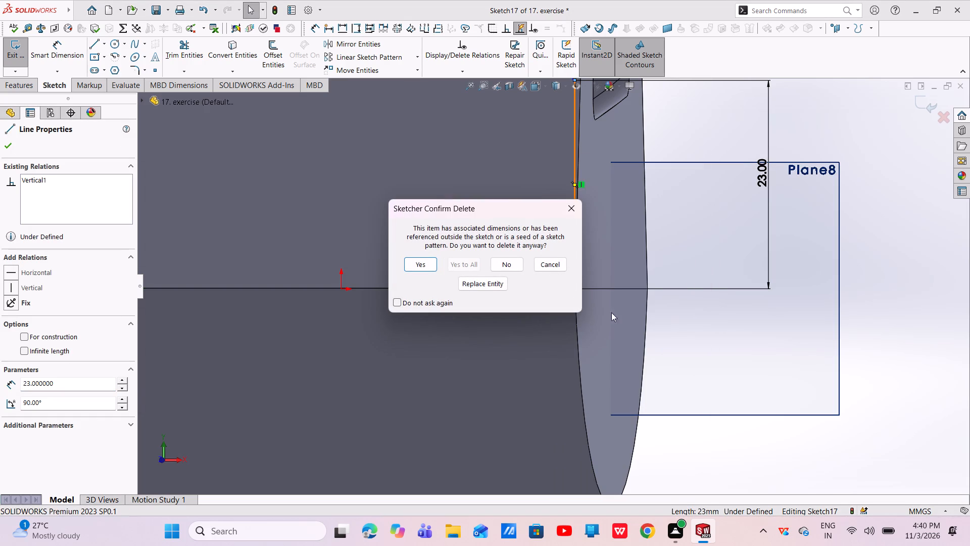
pyautogui.click(419, 265)
pyautogui.scroll(6, 611, 227)
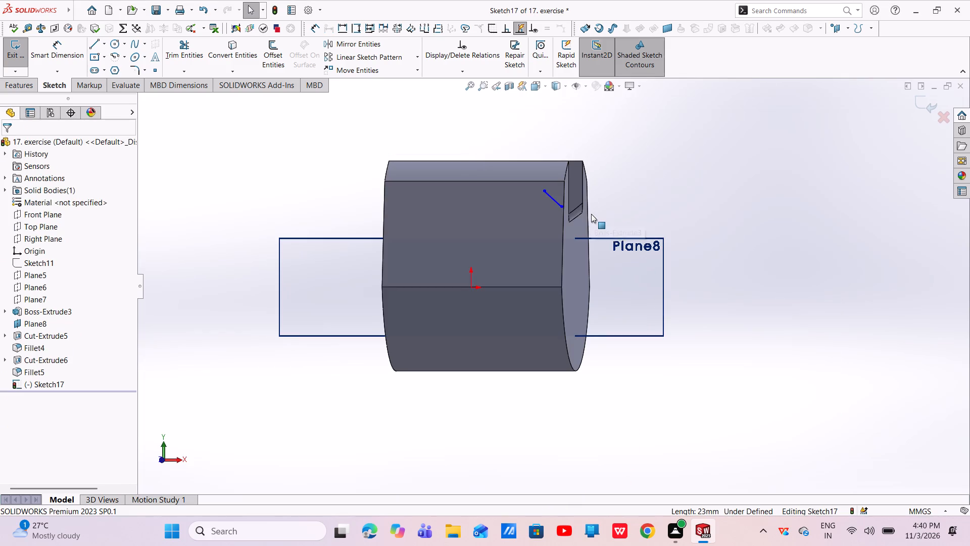
pyautogui.scroll(-5, 554, 200)
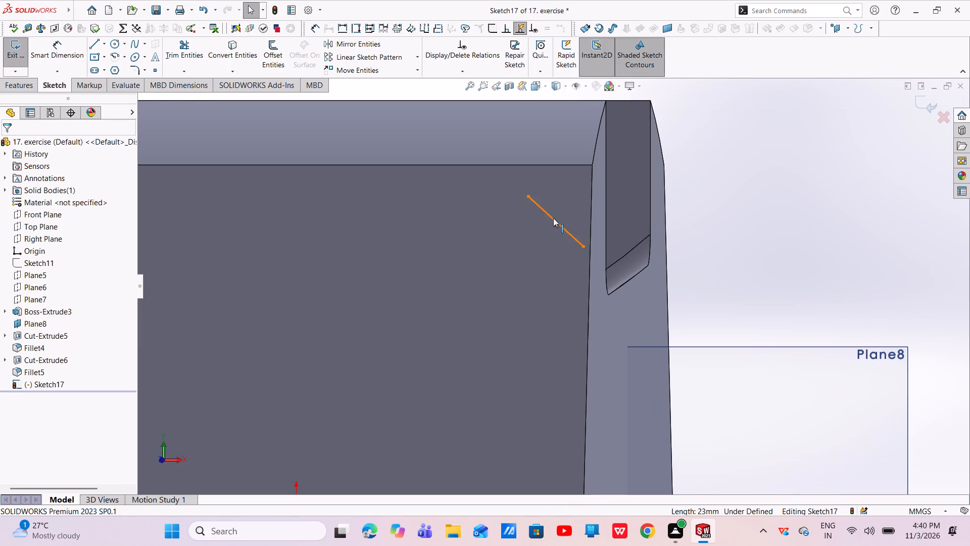
pyautogui.click(553, 218)
pyautogui.rightClick(553, 217)
pyautogui.click(567, 362)
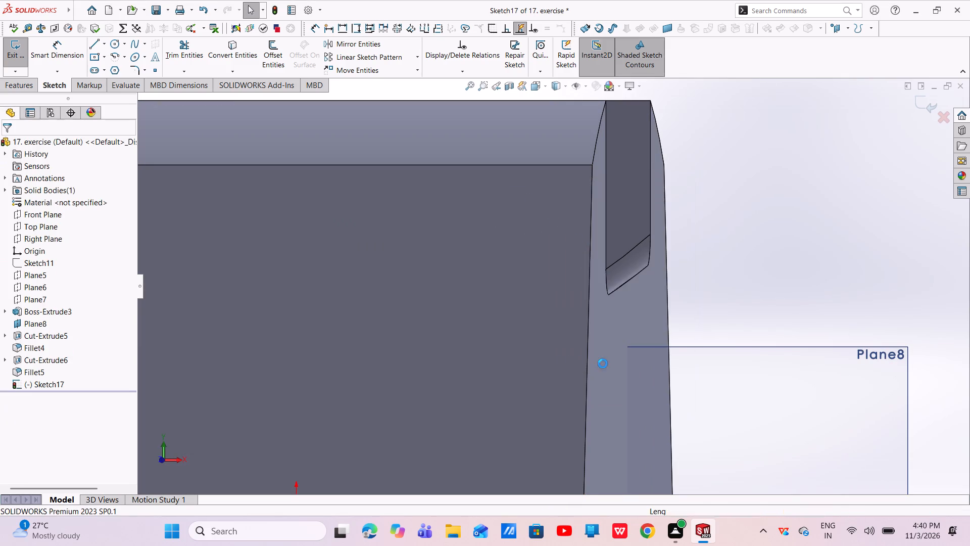
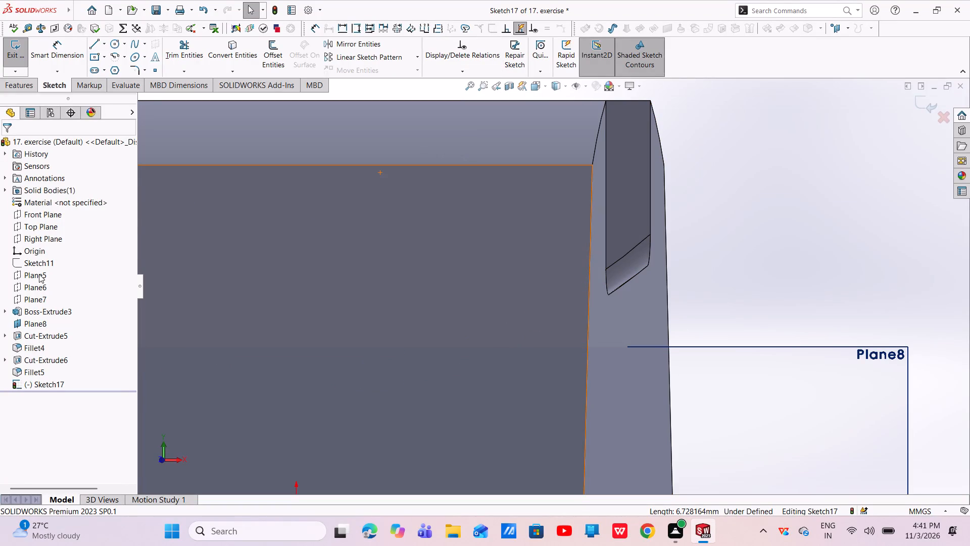
# Hide Plane8 in the model.
pyautogui.scroll(6, 288, 253)
pyautogui.scroll(-2, 411, 262)
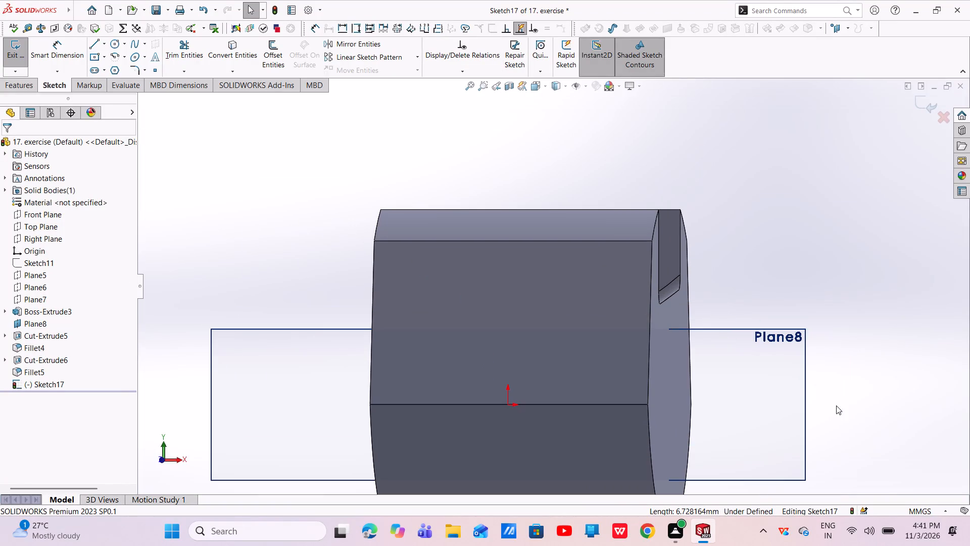
pyautogui.click(791, 370)
pyautogui.rightClick(791, 370)
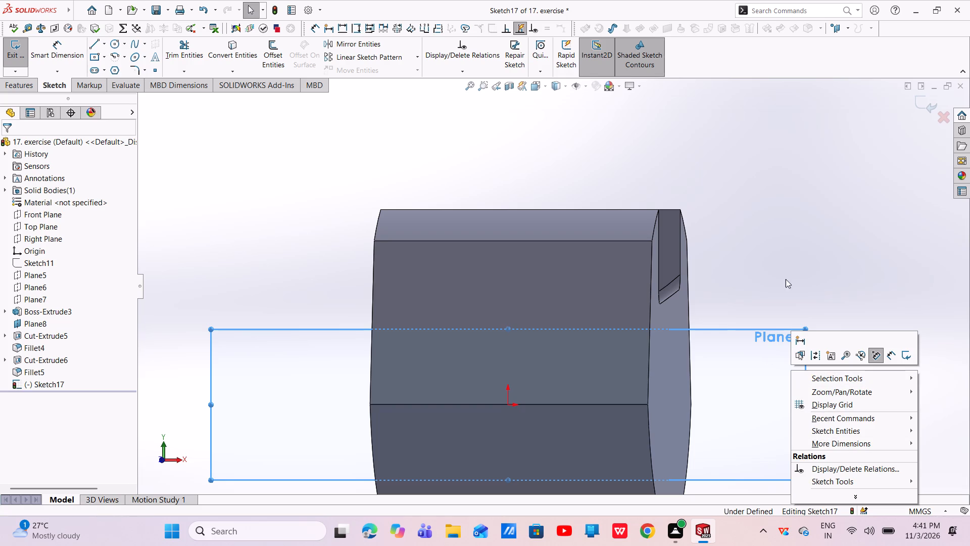
pyautogui.click(789, 197)
pyautogui.scroll(-5, 159, 361)
pyautogui.scroll(4, 17, 343)
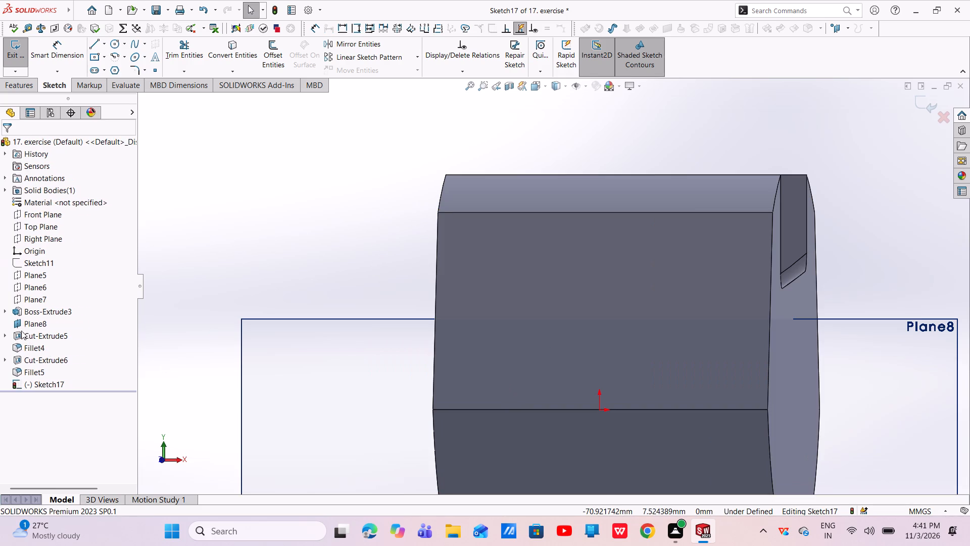
pyautogui.click(45, 325)
pyautogui.click(64, 312)
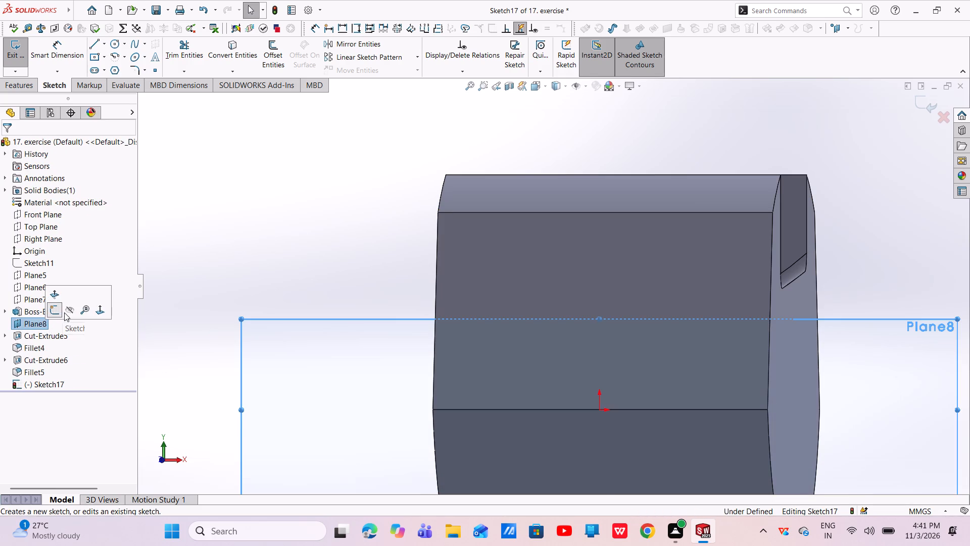
# Capture a rectangular screen snip of the whole body, angled to show its open slot and flat end face.
pyautogui.scroll(6, 648, 315)
pyautogui.scroll(1, 695, 300)
pyautogui.moveTo(693, 299); pyautogui.dragTo(638, 385, button='middle')
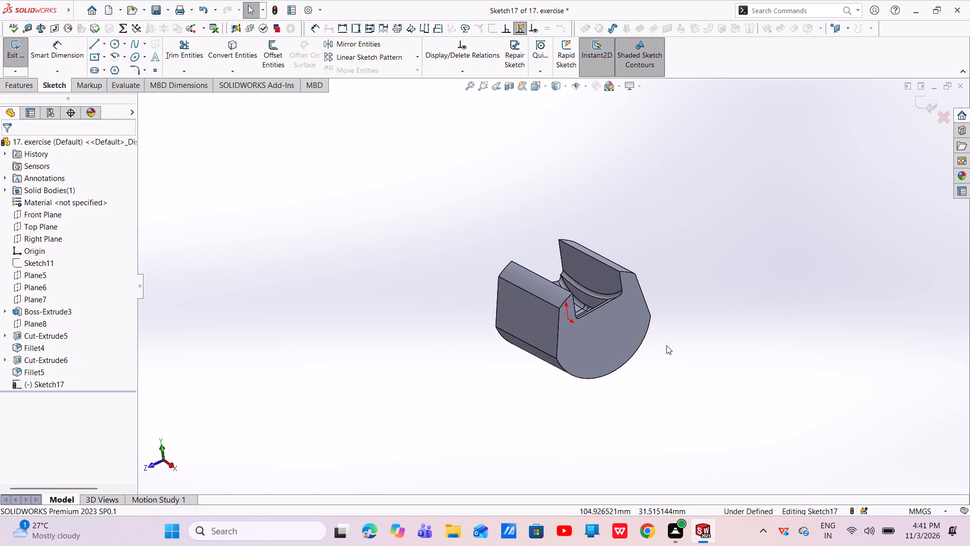
pyautogui.moveTo(618, 338); pyautogui.dragTo(593, 387, button='middle')
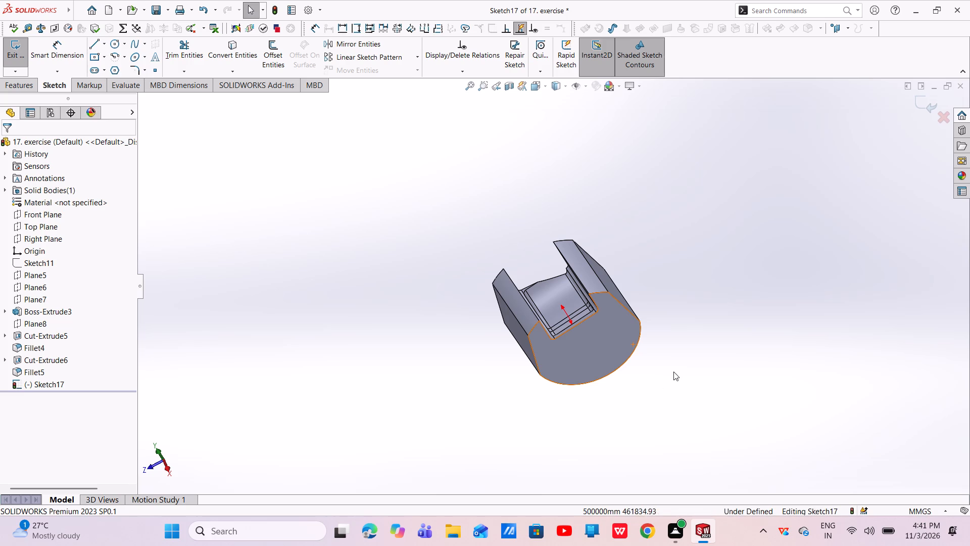
pyautogui.press('Print')
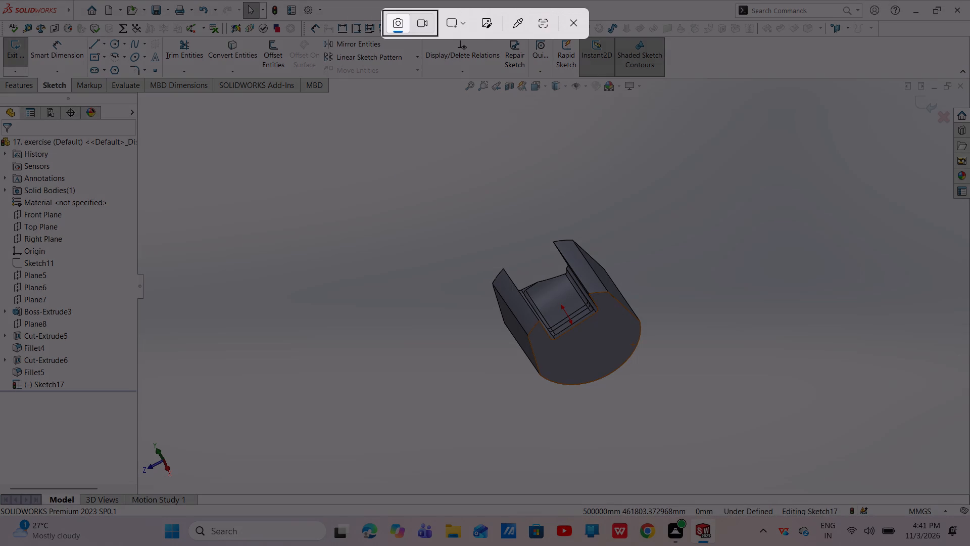
pyautogui.press('ctrl+super+F24')
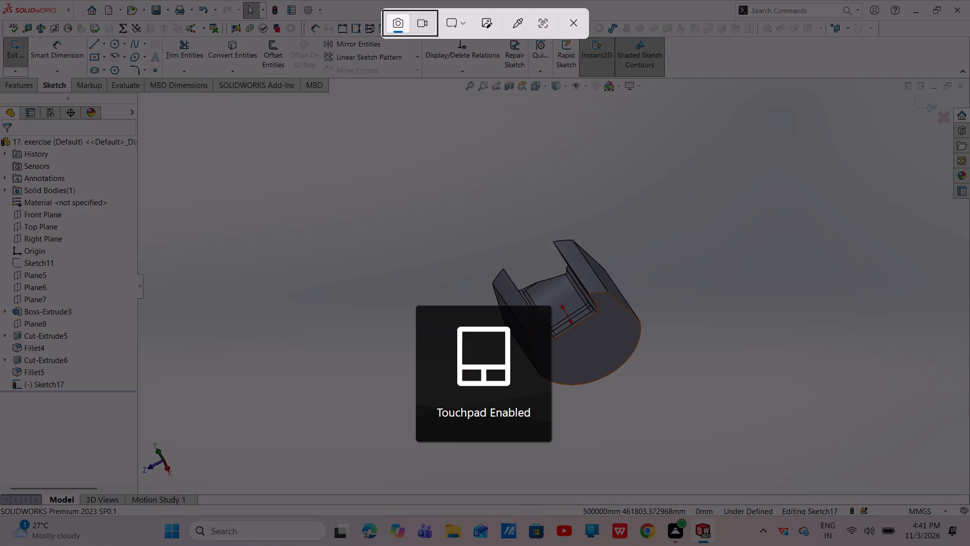
pyautogui.moveTo(490, 236); pyautogui.dragTo(674, 309)
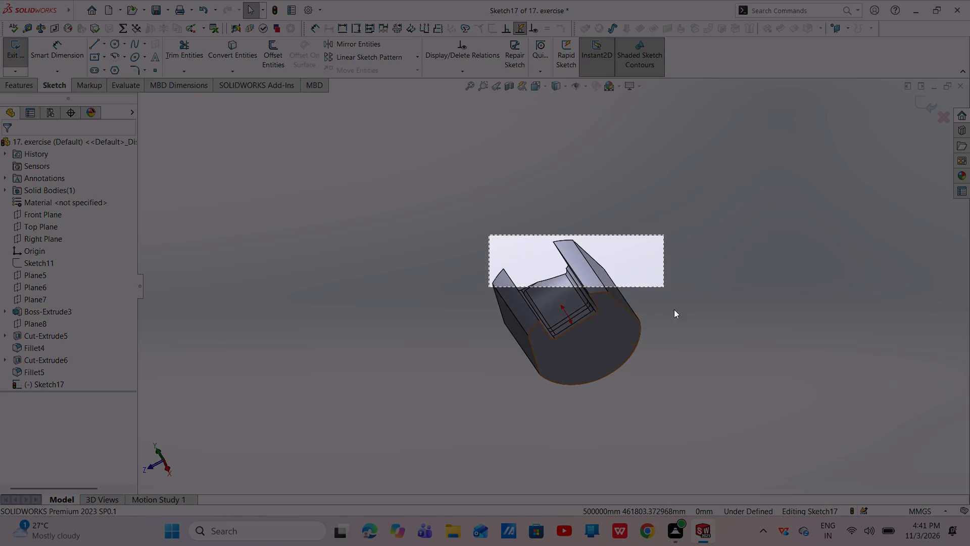
pyautogui.moveTo(674, 309); pyautogui.dragTo(662, 384)
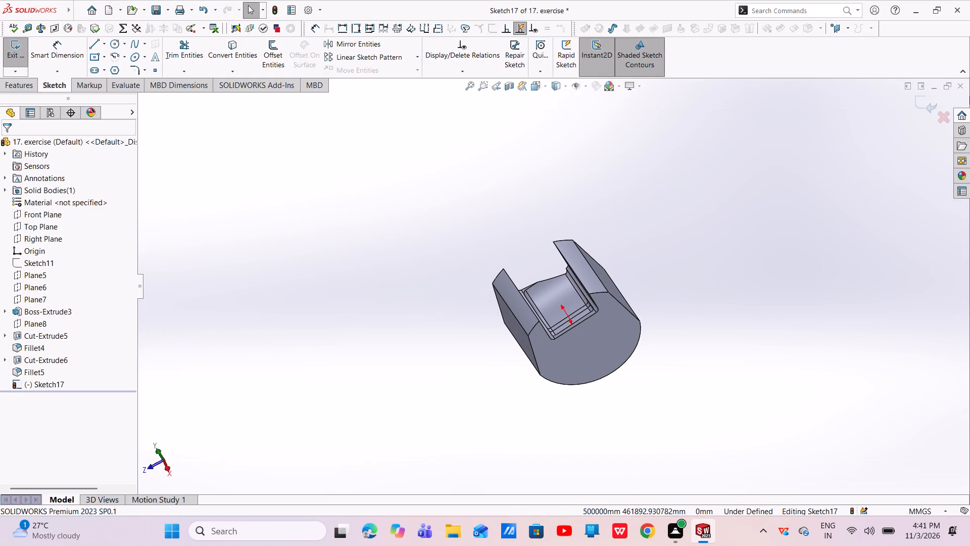